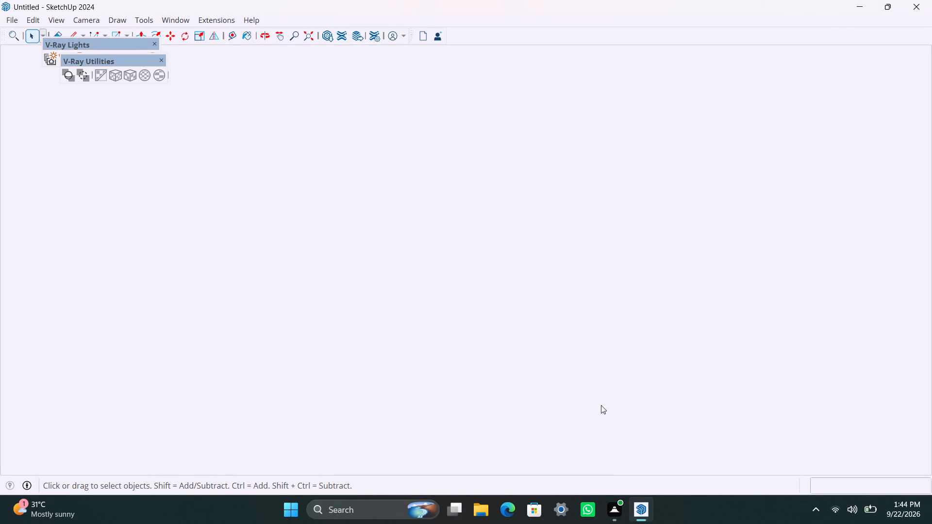
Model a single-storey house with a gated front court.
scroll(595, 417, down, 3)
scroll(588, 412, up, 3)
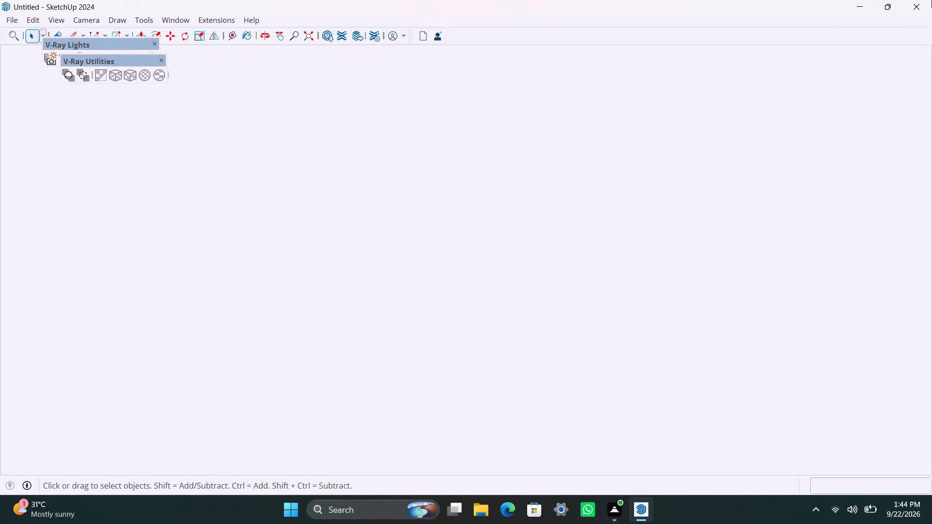
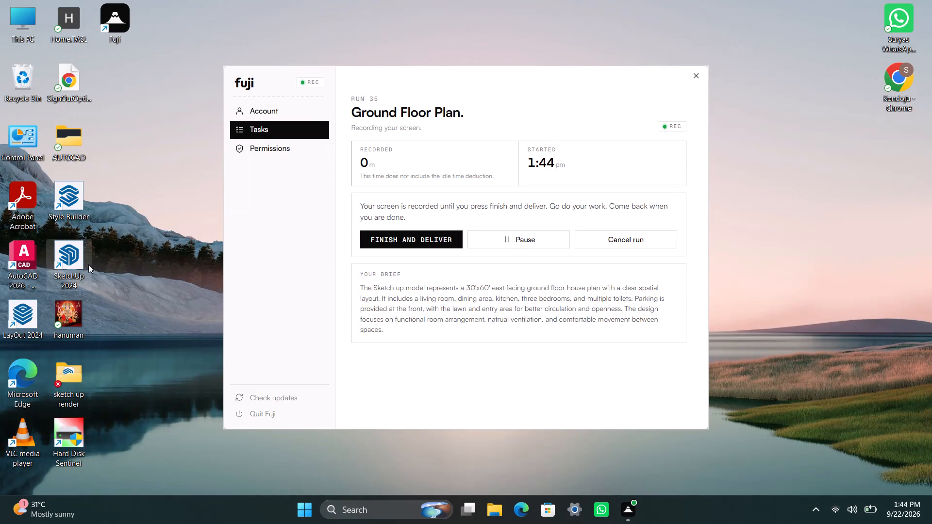
Launch SketchUp 2024 from the desktop.
double_click(82, 261)
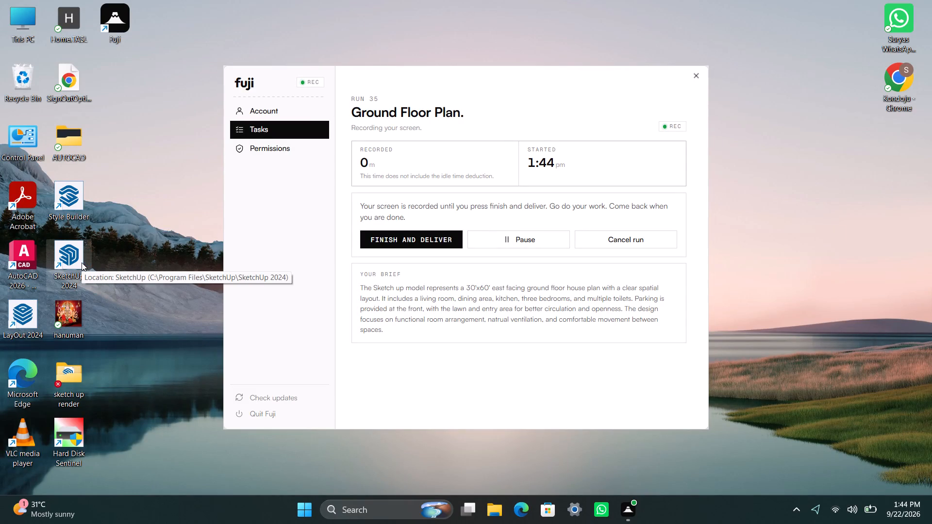
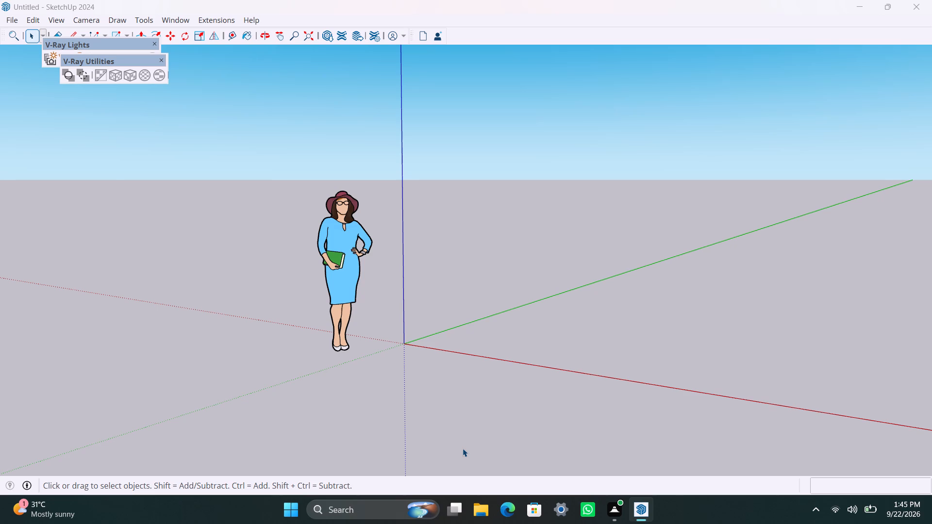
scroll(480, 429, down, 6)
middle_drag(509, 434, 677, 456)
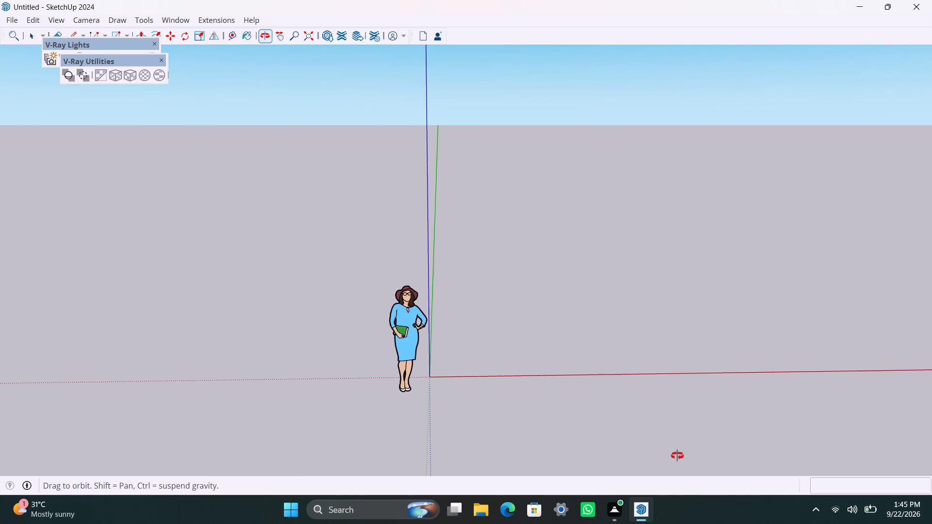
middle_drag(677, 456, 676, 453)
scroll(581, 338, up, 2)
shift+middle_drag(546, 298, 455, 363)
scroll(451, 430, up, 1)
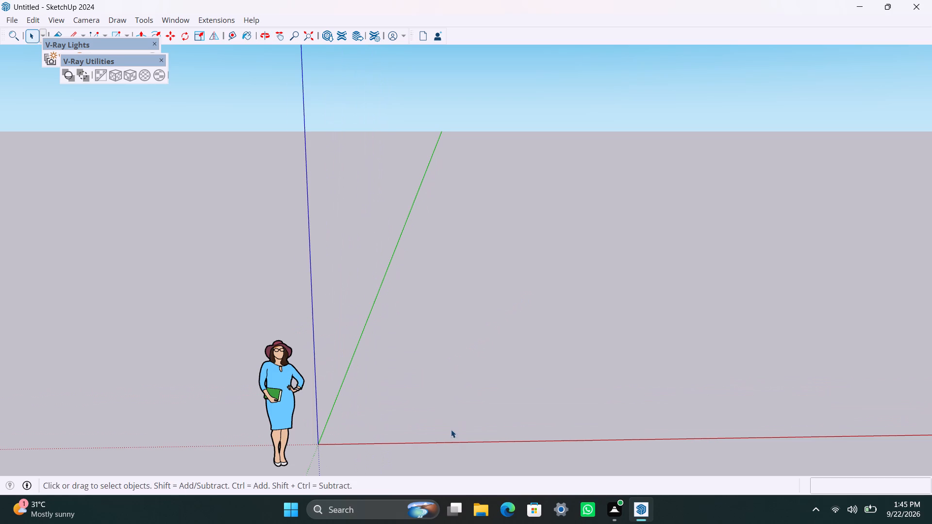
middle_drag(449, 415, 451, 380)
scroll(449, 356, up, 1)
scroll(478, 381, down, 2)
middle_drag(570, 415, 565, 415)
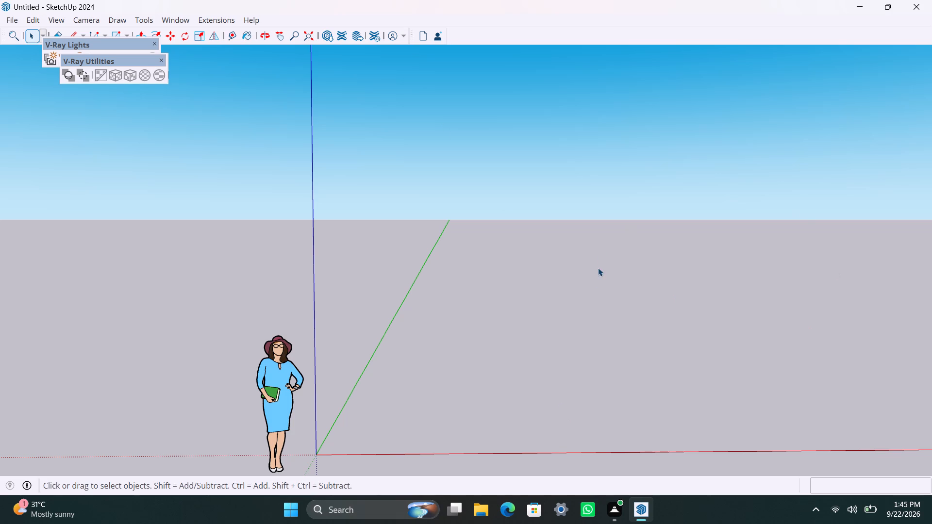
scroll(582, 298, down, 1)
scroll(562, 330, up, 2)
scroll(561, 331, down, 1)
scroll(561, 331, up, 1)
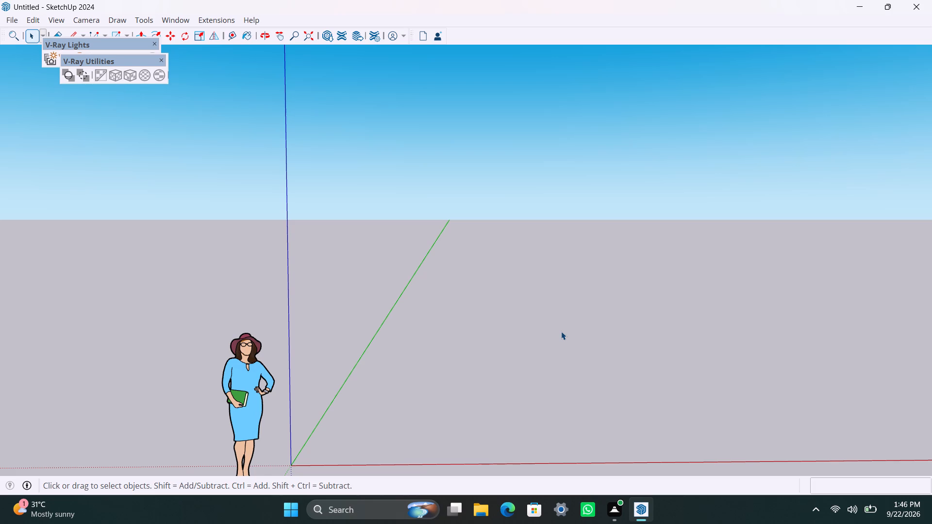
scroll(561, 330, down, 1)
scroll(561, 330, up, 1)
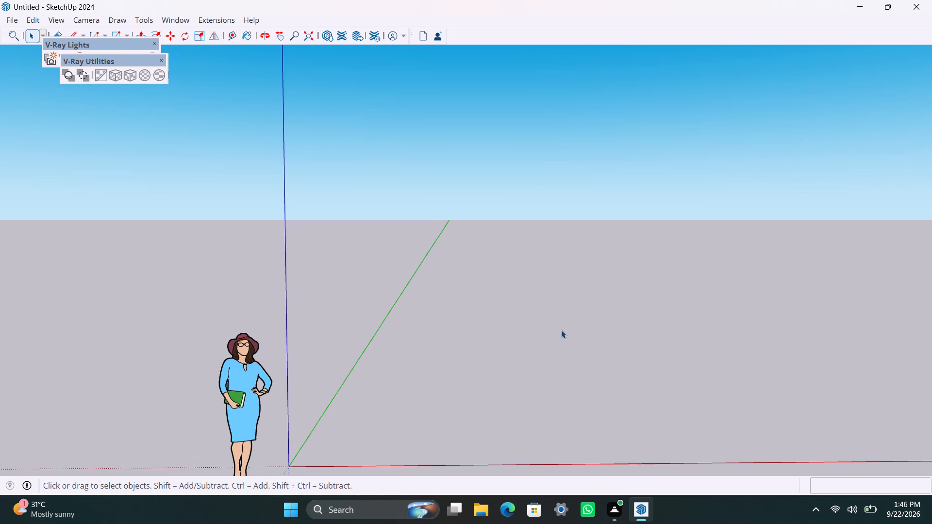
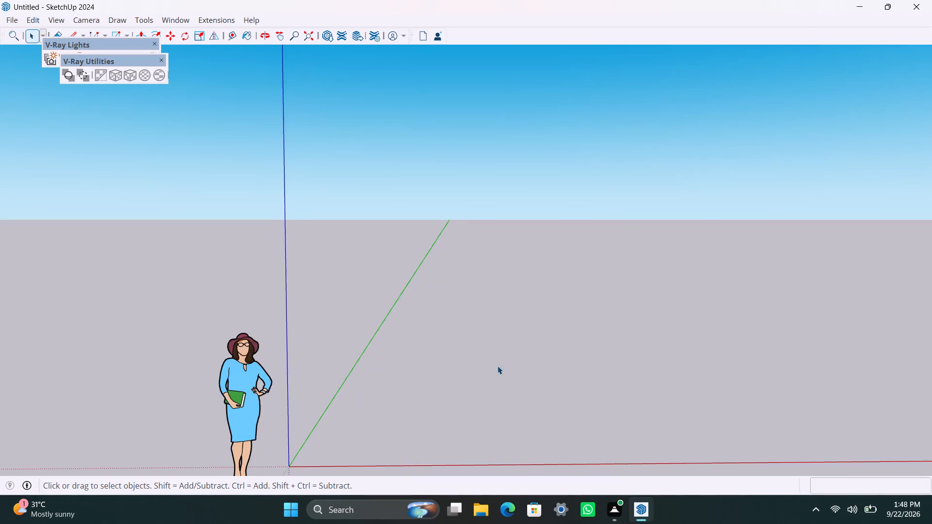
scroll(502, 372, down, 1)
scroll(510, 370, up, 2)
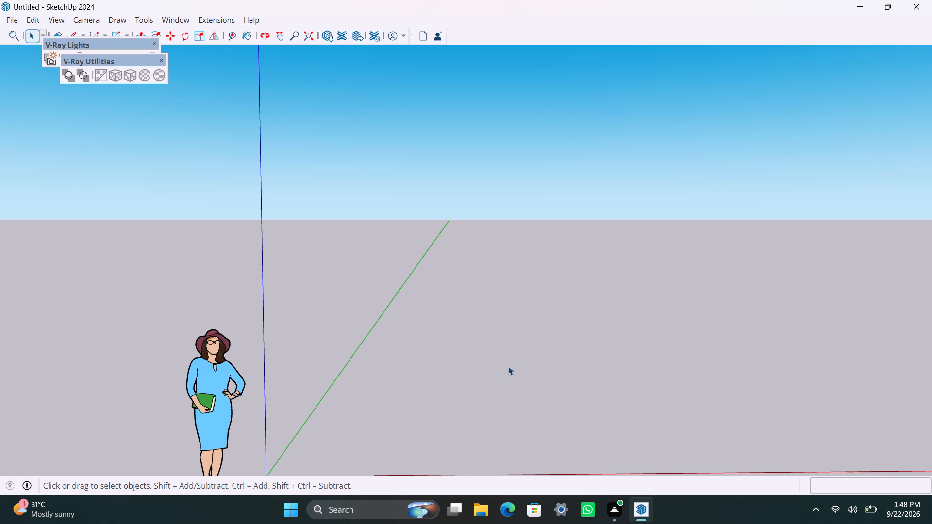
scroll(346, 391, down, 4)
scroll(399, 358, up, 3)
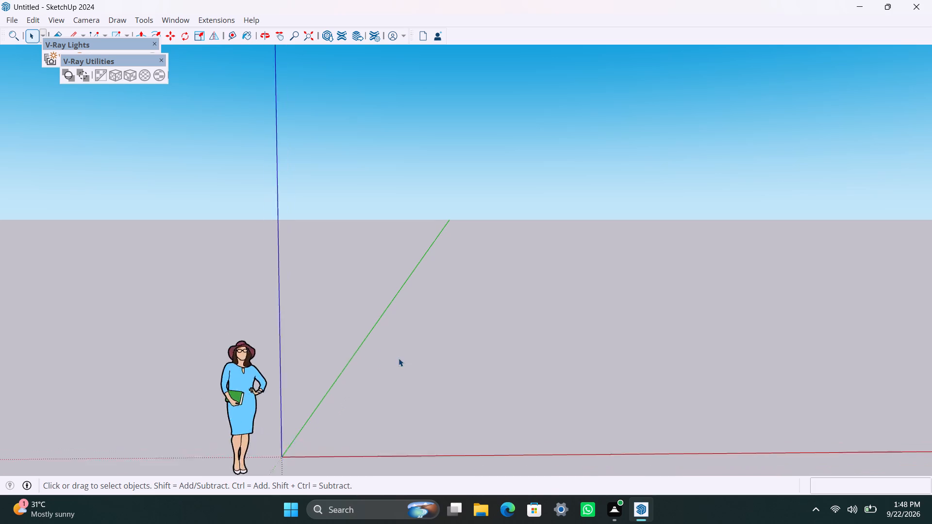
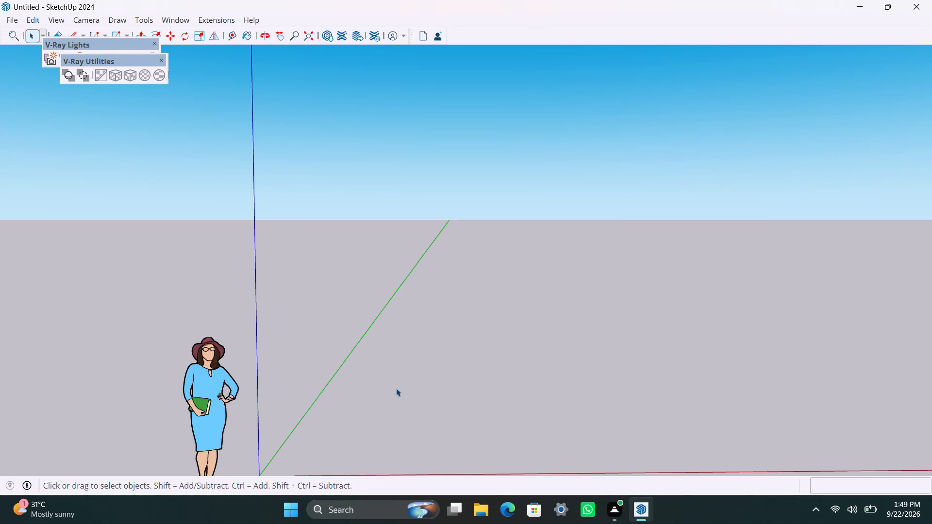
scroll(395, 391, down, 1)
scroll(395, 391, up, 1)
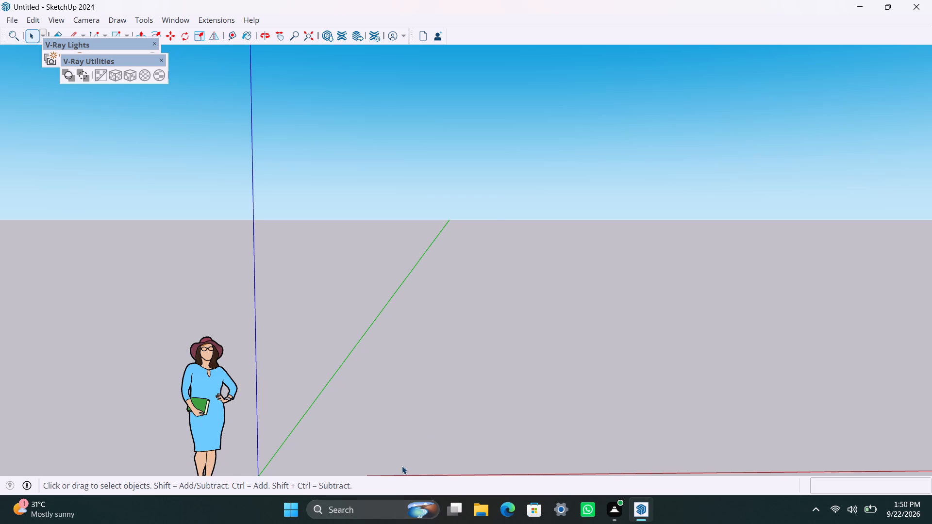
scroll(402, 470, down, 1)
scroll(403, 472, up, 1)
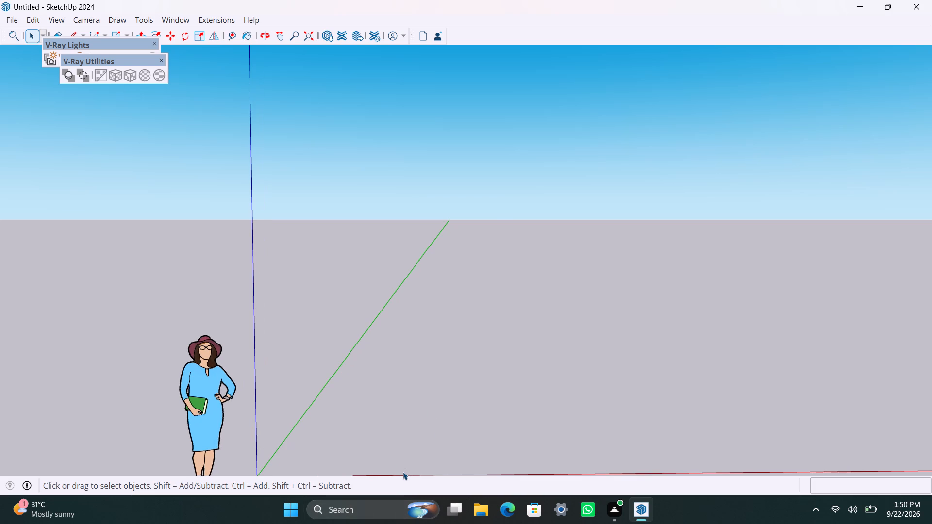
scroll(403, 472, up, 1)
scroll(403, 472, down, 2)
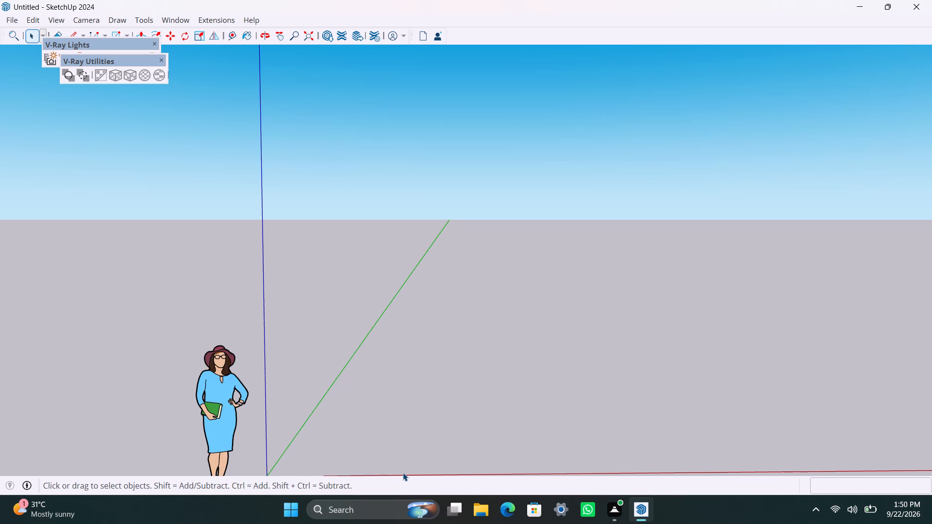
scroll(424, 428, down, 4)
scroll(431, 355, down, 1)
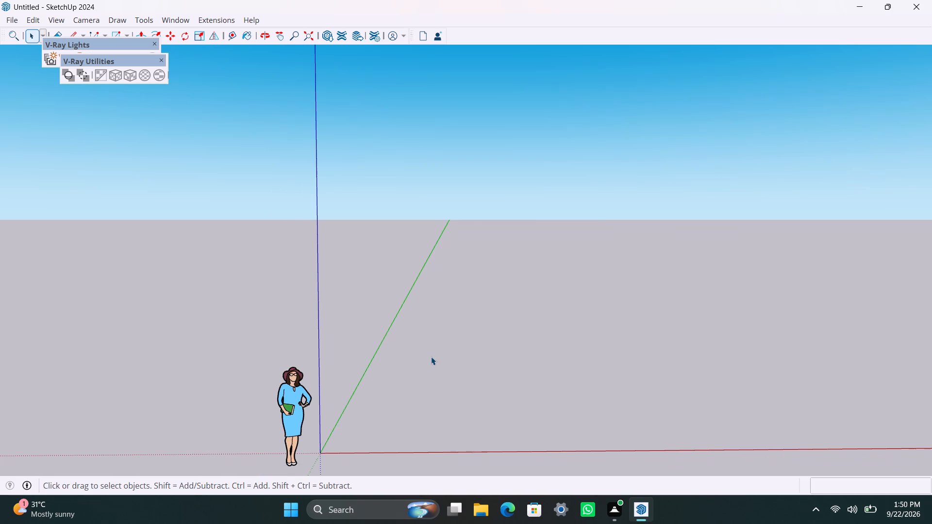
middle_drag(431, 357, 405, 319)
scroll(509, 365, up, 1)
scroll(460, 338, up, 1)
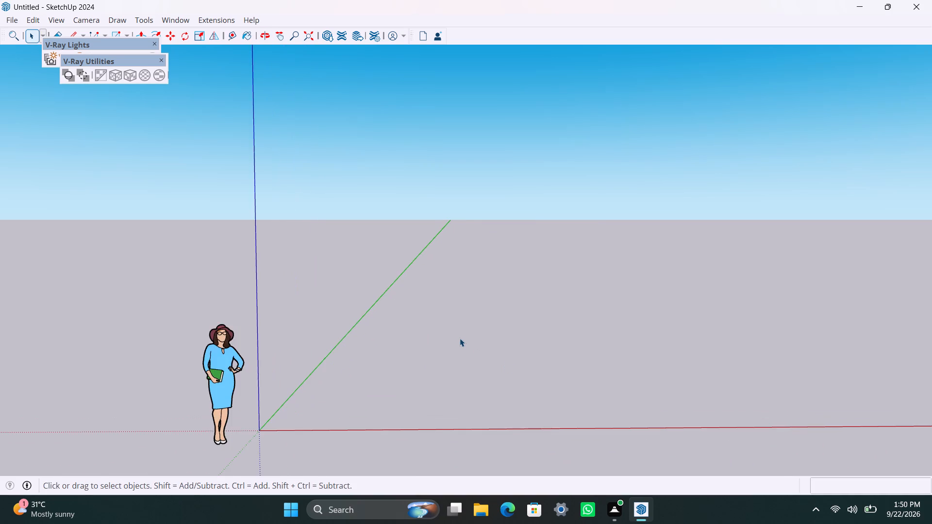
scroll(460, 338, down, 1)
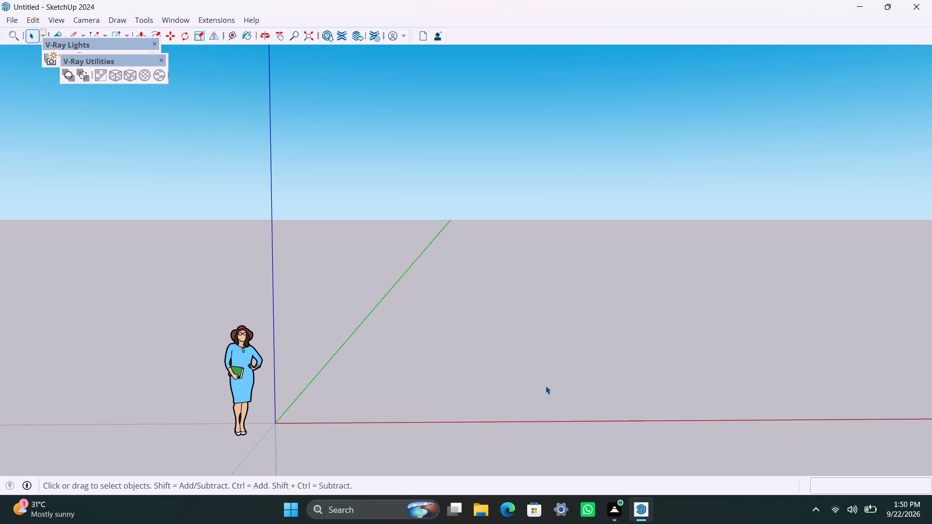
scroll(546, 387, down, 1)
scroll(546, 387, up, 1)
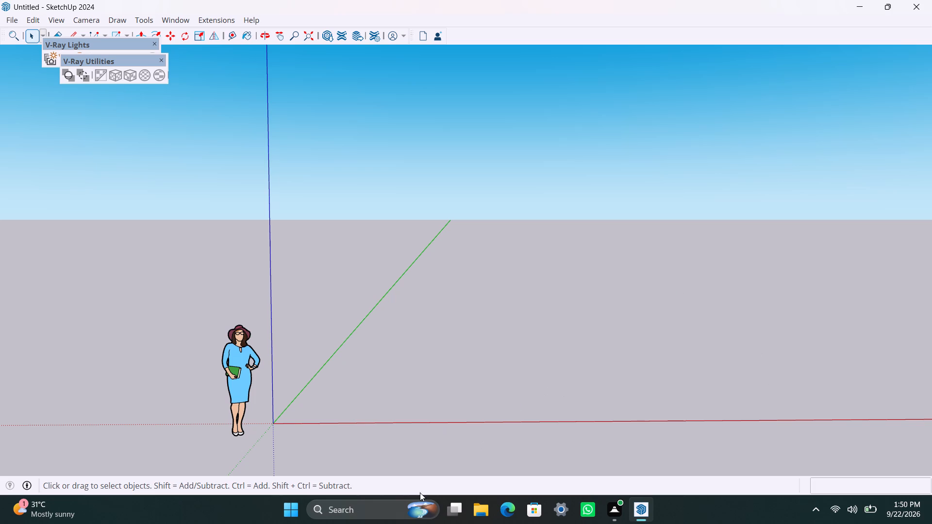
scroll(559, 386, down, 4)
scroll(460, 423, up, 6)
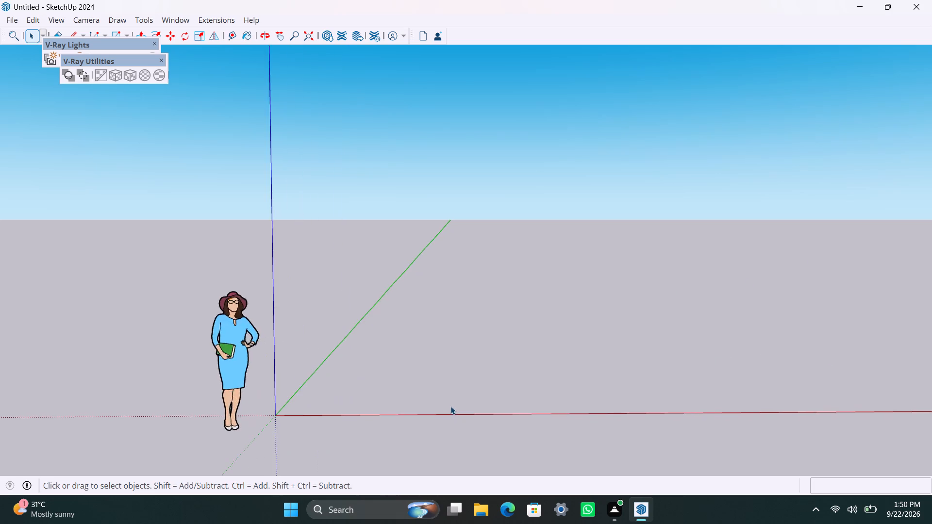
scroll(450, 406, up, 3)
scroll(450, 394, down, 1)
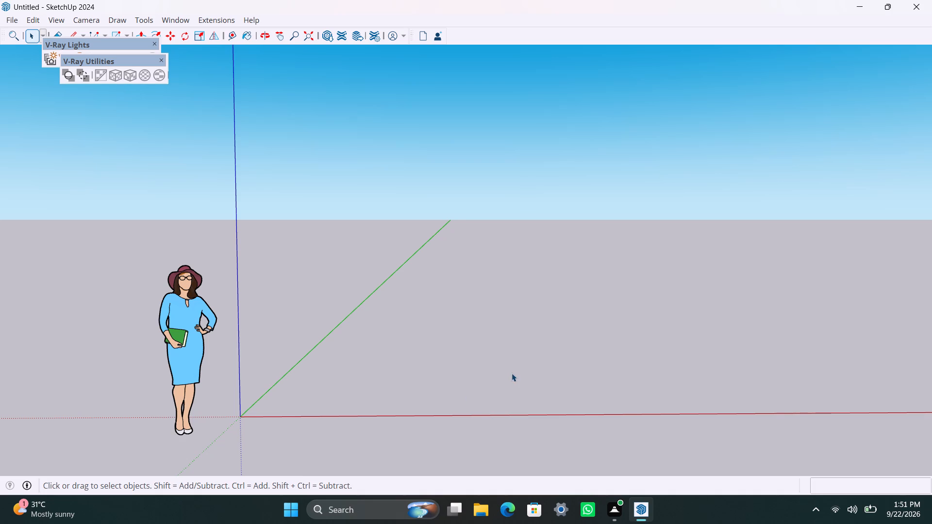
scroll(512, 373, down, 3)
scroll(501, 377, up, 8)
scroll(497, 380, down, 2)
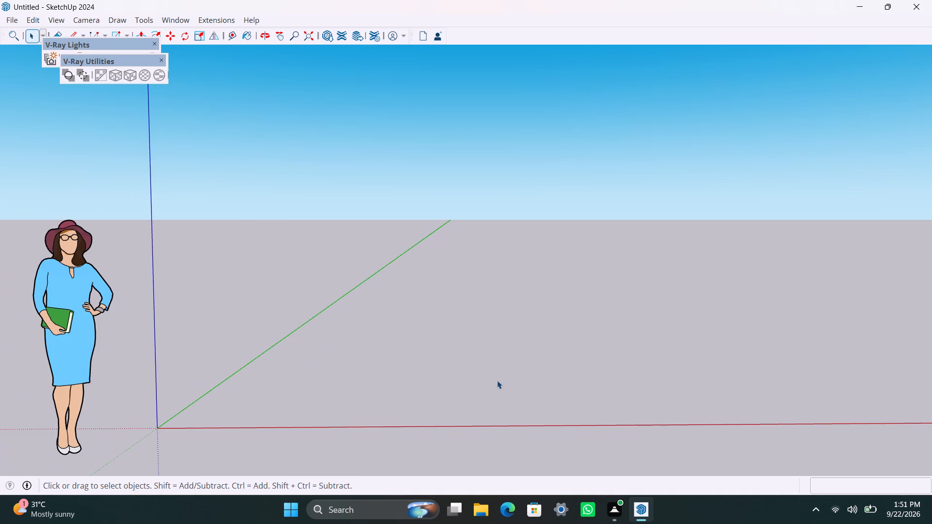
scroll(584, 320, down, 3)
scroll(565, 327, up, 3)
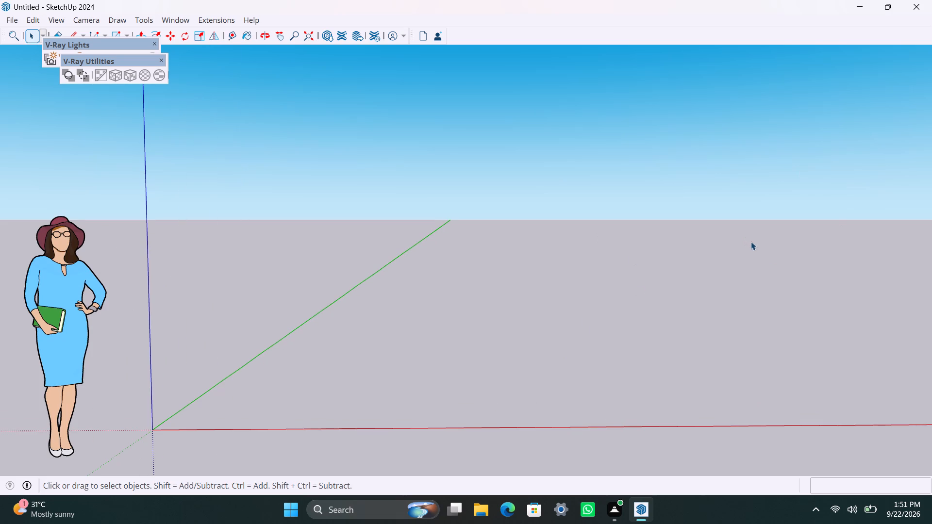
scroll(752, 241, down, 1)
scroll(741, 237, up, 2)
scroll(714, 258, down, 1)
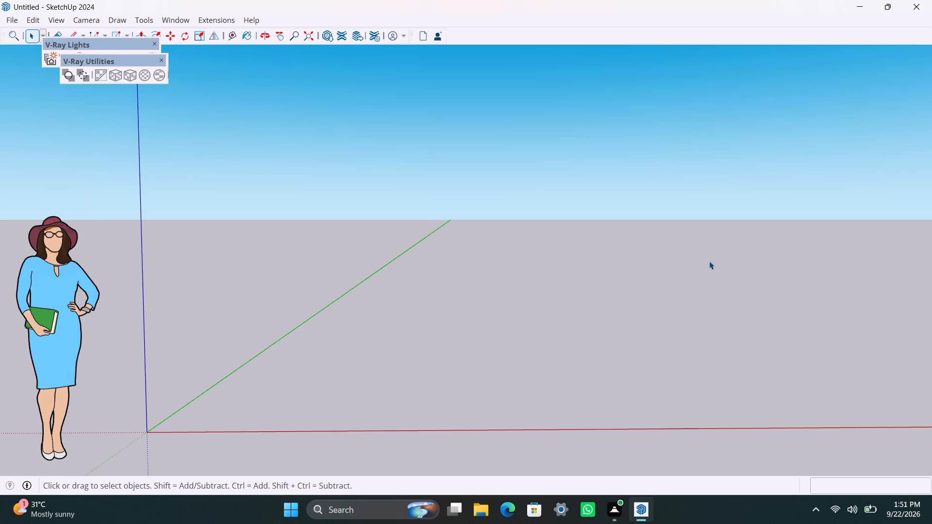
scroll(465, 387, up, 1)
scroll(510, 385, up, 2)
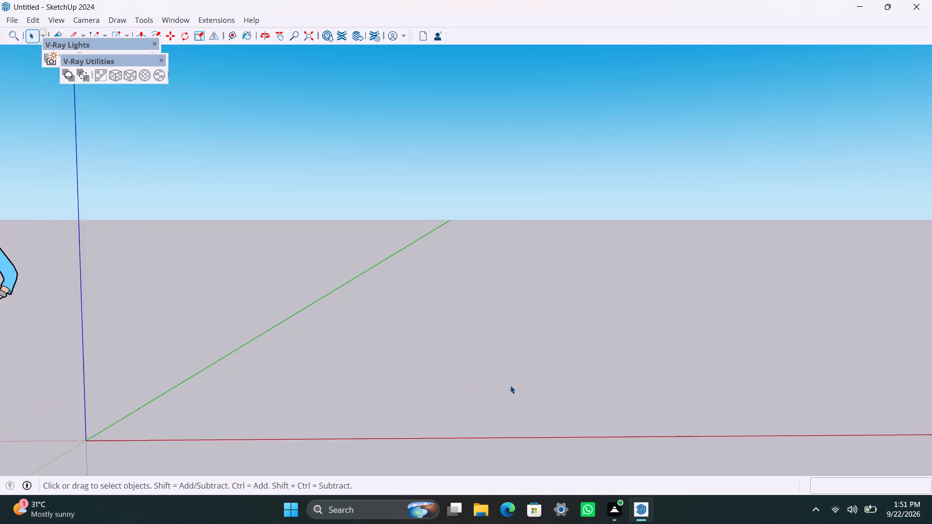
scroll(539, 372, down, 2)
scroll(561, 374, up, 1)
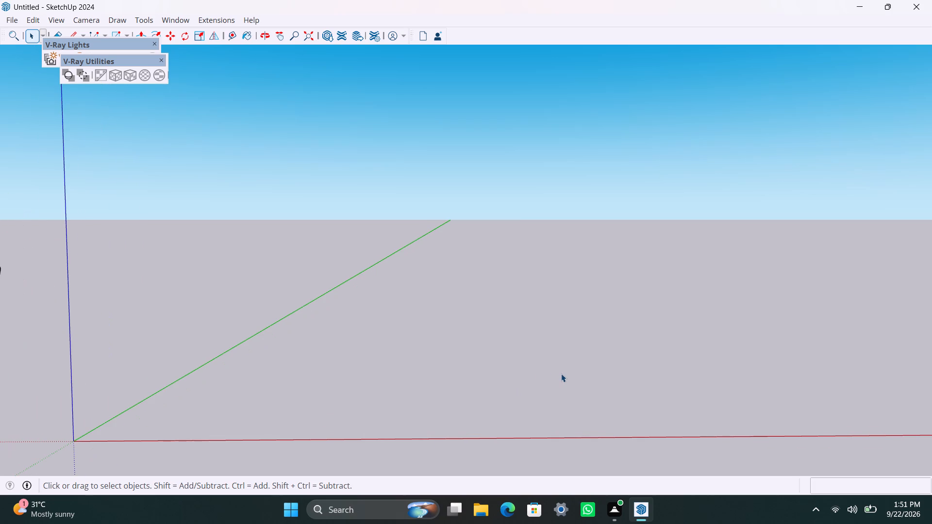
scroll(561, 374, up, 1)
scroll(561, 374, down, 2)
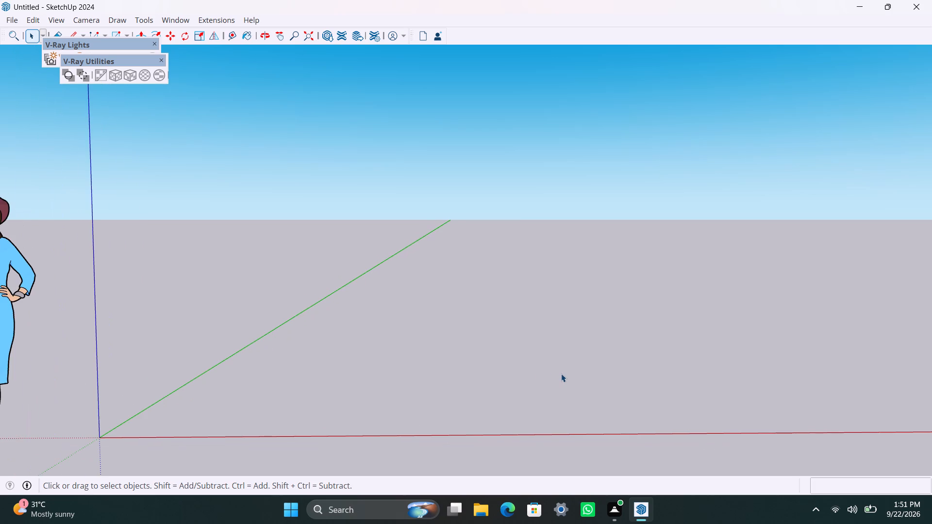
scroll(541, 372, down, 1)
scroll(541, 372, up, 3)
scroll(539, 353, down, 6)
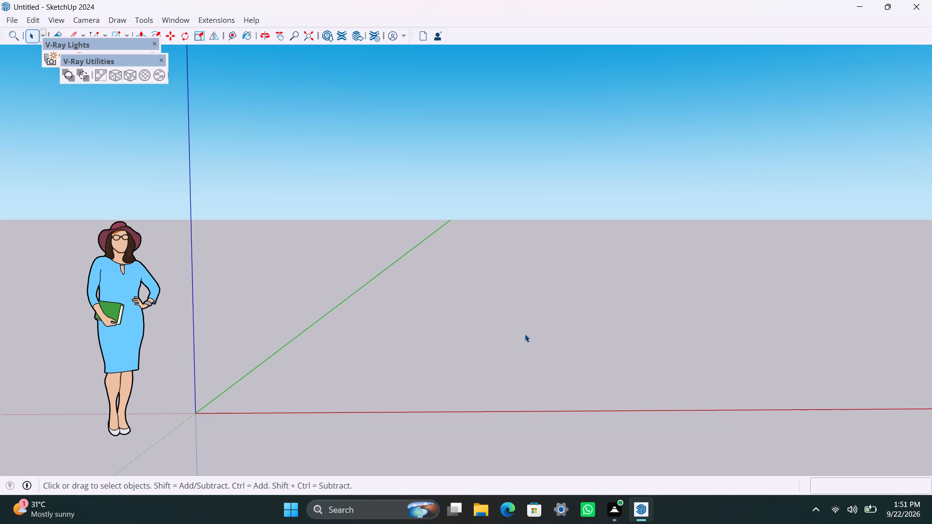
Draw the closed rectangular plot outline on the ground, 30' along the red axis and 60' along the green axis.
key(l)
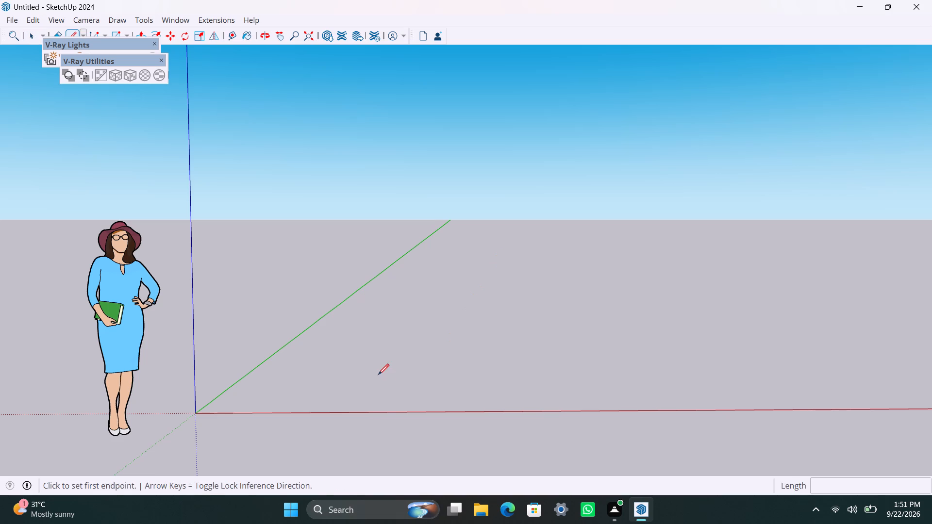
click(378, 374)
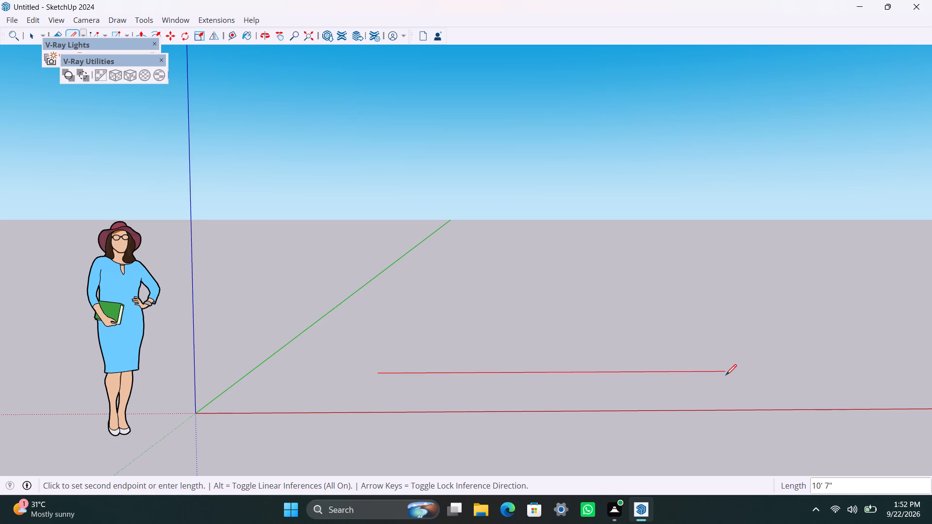
text(30')
key(Return)
scroll(727, 363, down, 7)
scroll(784, 302, down, 3)
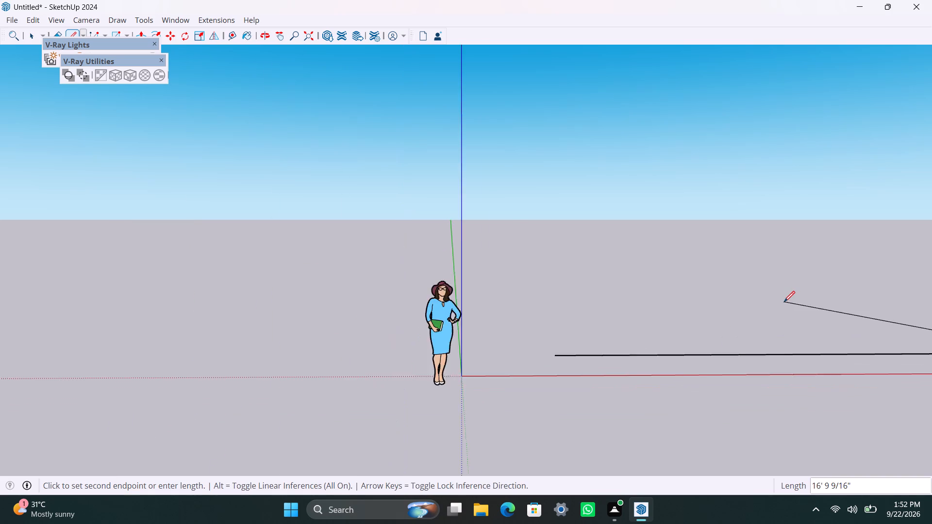
shift+middle_drag(784, 302, 416, 392)
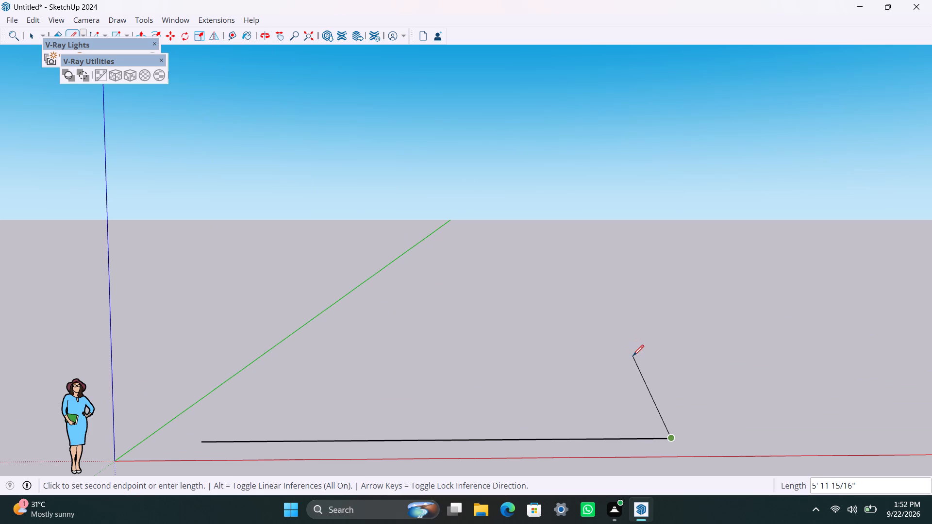
key(Left)
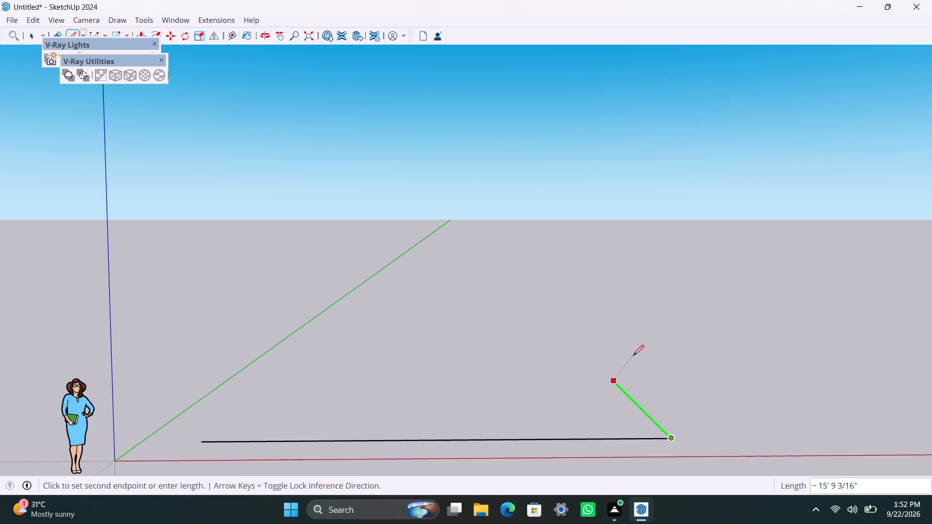
text(60')
key(Return)
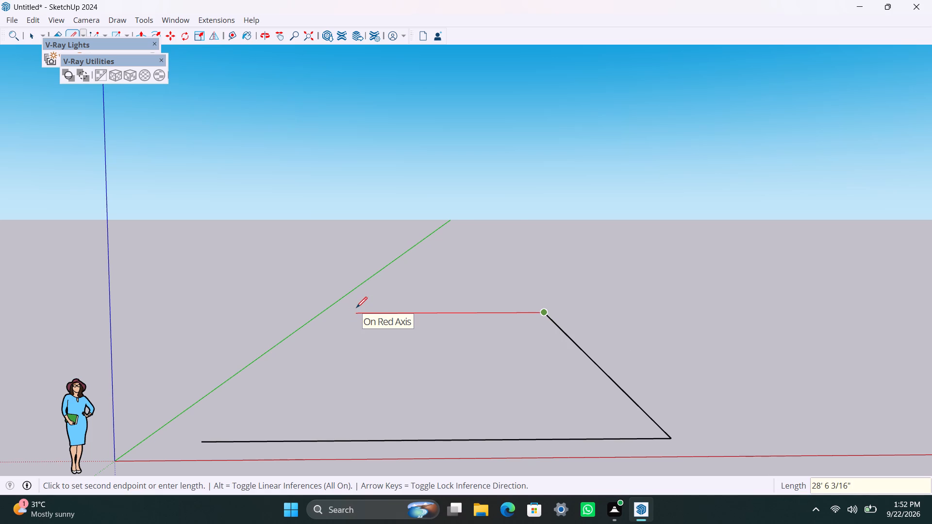
text(30')
key(Return)
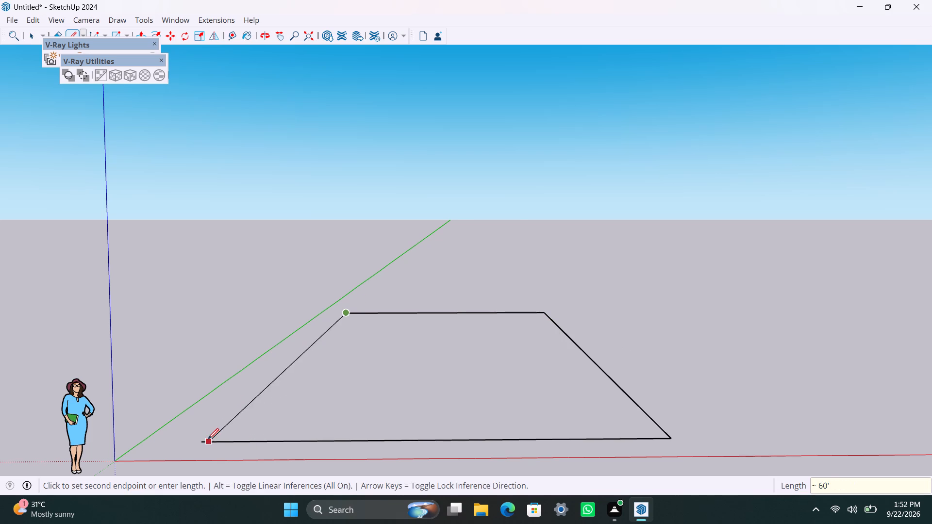
text(60')
key(Return)
key(space)
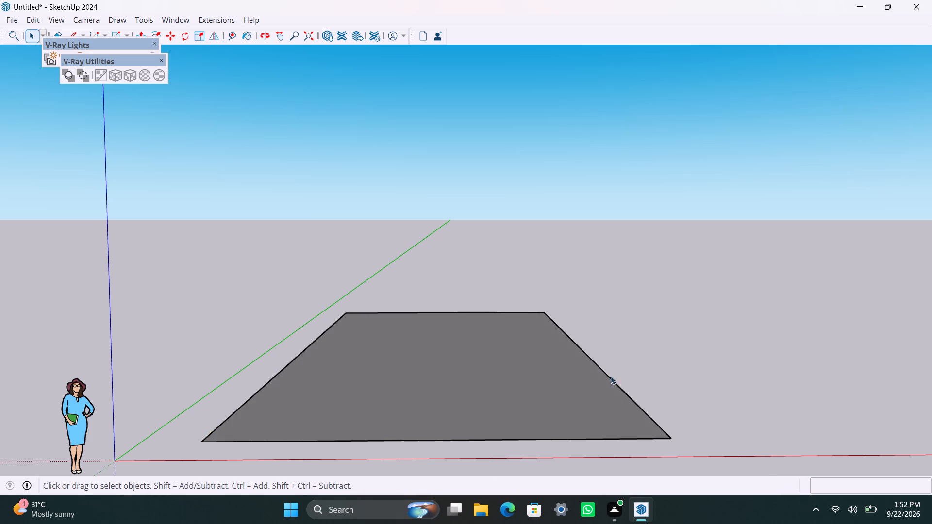
Make the plot face and its boundary edges into a group.
scroll(551, 372, down, 9)
middle_drag(440, 330, 411, 454)
scroll(484, 293, up, 3)
double_click(410, 369)
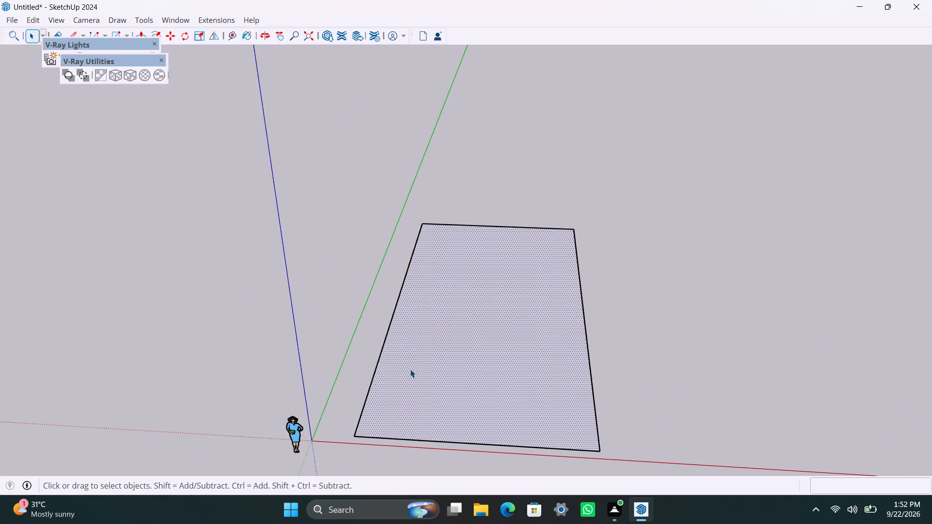
right_click(410, 369)
click(486, 205)
Inside the plot group, offset the boundary inward 9" for the outer wall thickness, and close the group.
double_click(444, 288)
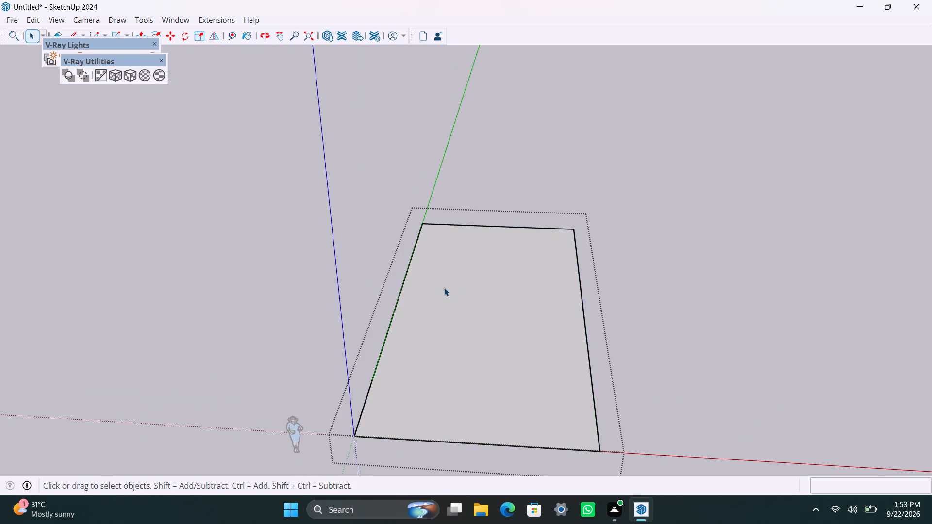
scroll(437, 288, up, 3)
key(f)
drag(429, 271, 426, 266)
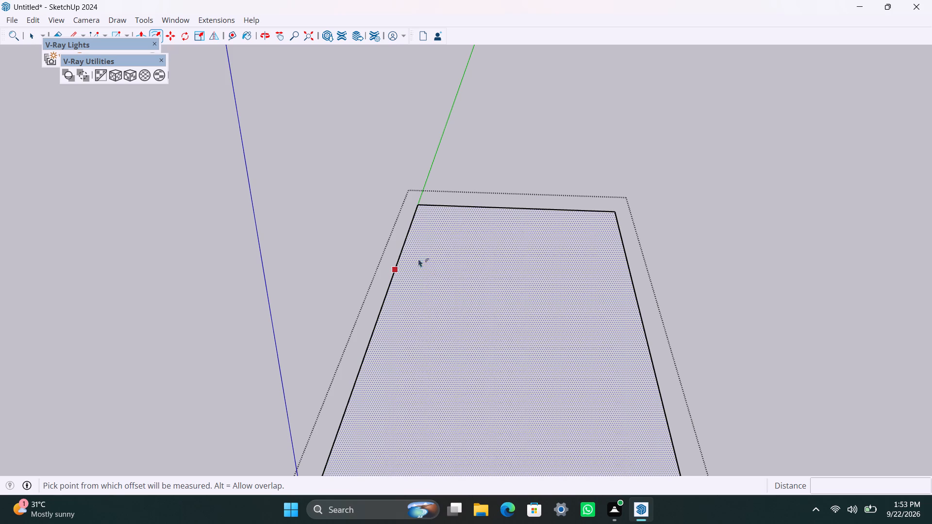
text(9")
key(Return)
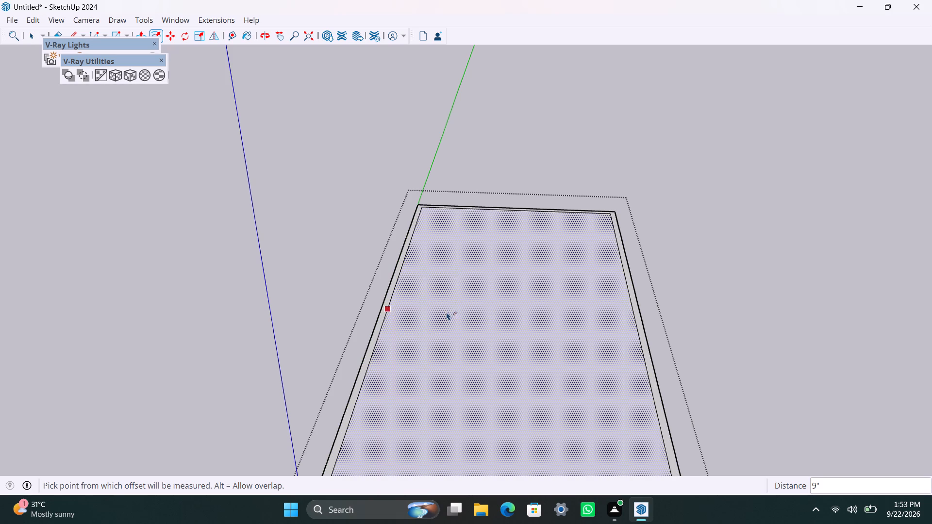
key(space)
scroll(489, 318, down, 3)
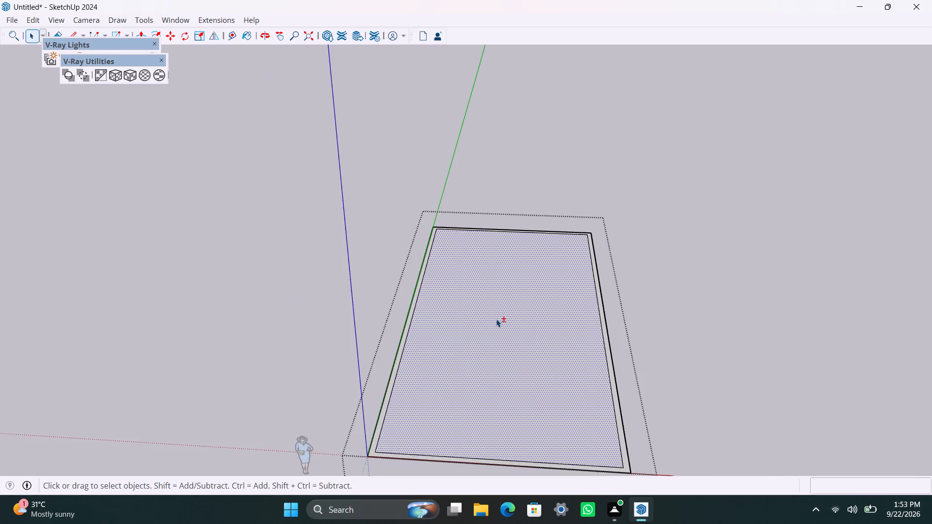
shift+middle_drag(496, 319, 508, 246)
key(space)
click(732, 325)
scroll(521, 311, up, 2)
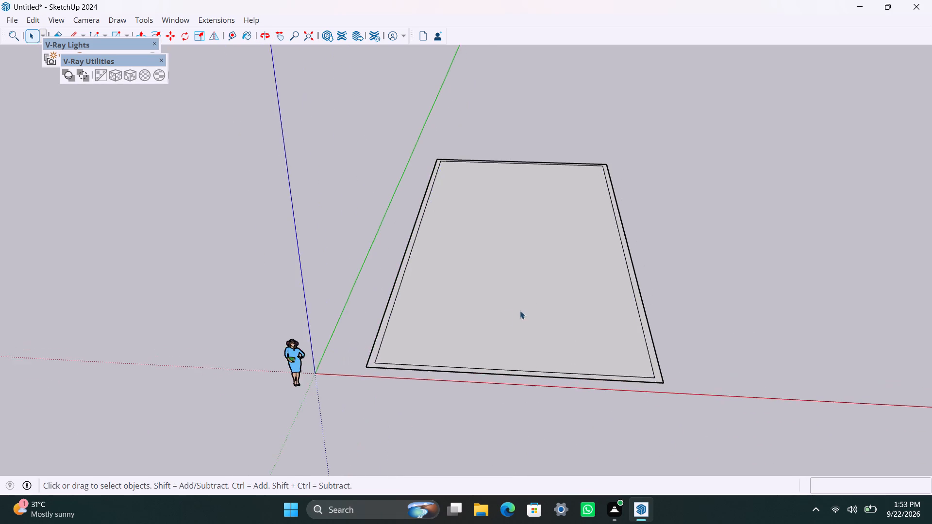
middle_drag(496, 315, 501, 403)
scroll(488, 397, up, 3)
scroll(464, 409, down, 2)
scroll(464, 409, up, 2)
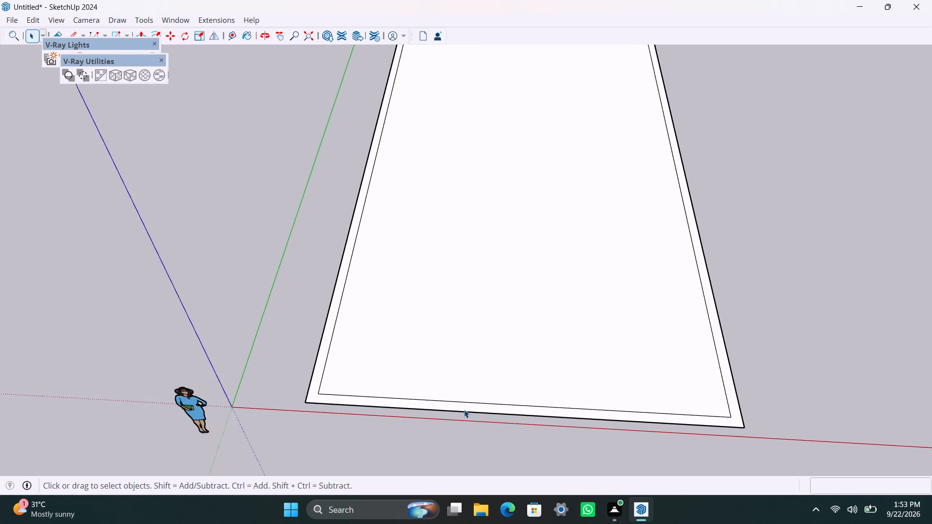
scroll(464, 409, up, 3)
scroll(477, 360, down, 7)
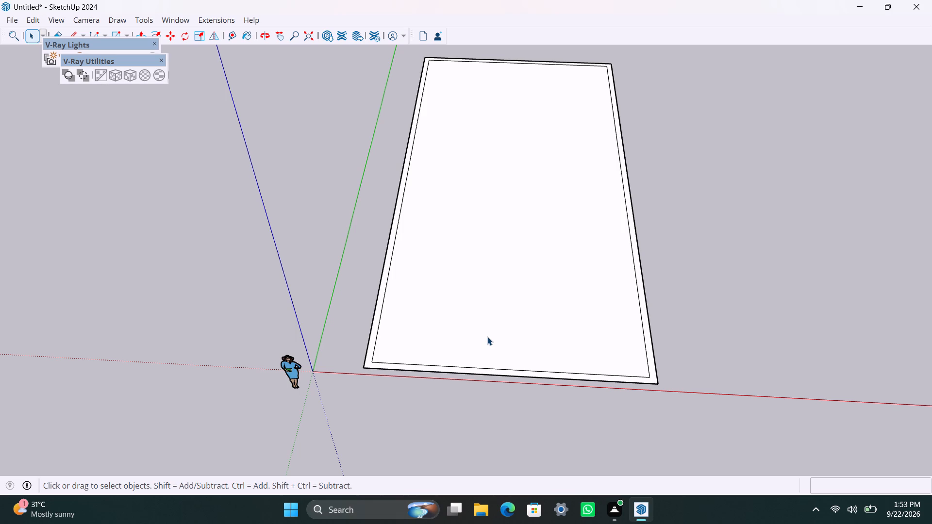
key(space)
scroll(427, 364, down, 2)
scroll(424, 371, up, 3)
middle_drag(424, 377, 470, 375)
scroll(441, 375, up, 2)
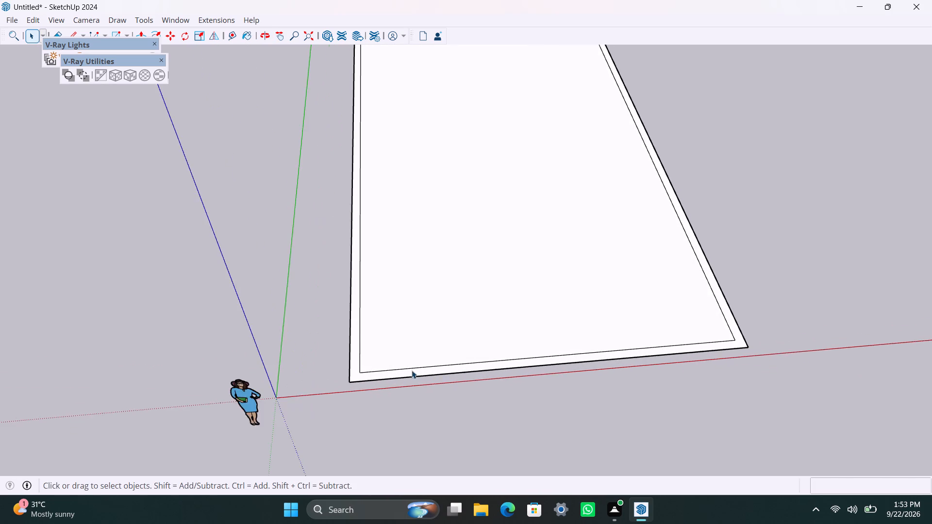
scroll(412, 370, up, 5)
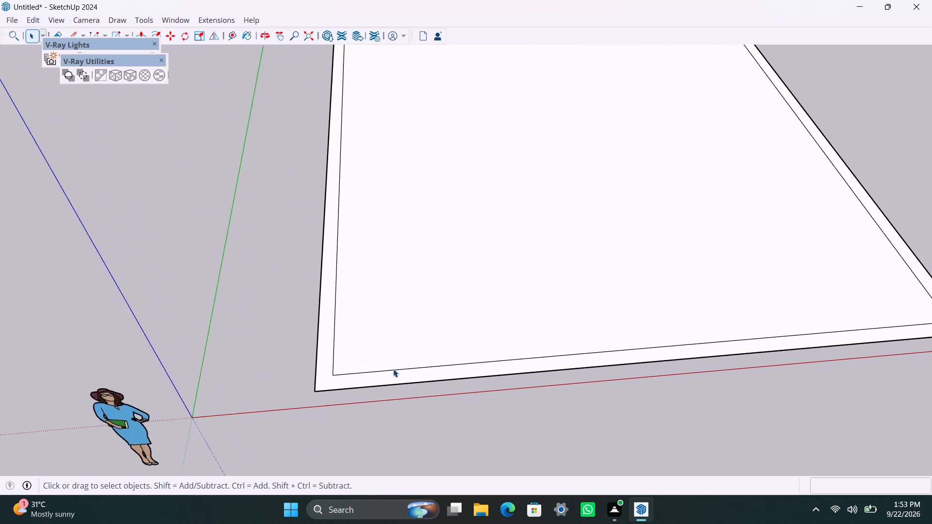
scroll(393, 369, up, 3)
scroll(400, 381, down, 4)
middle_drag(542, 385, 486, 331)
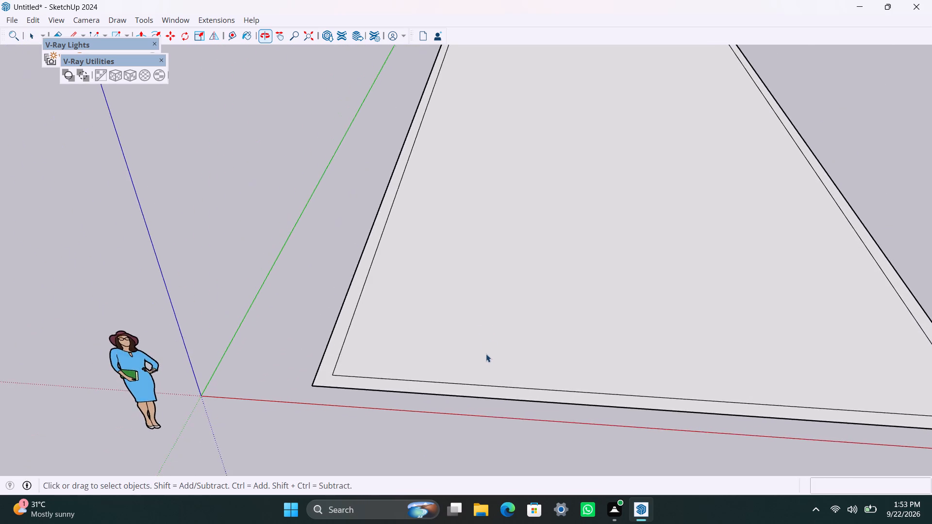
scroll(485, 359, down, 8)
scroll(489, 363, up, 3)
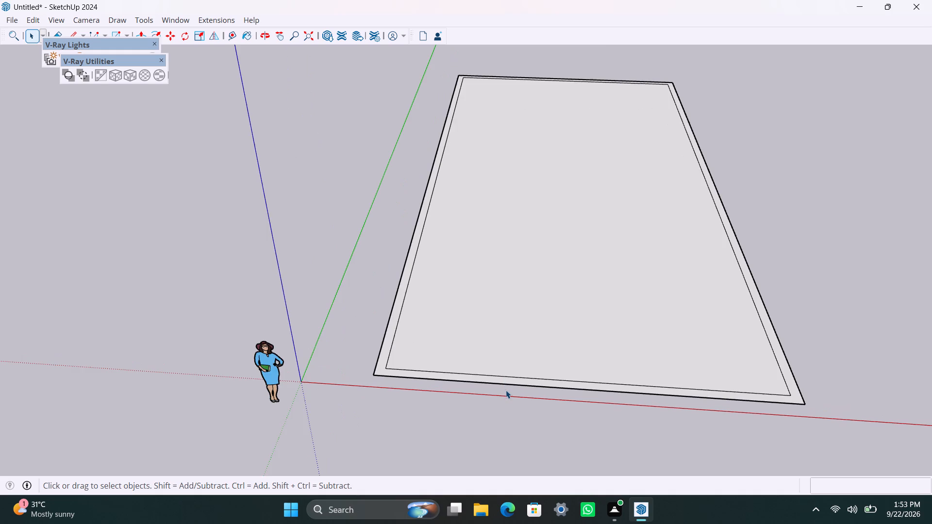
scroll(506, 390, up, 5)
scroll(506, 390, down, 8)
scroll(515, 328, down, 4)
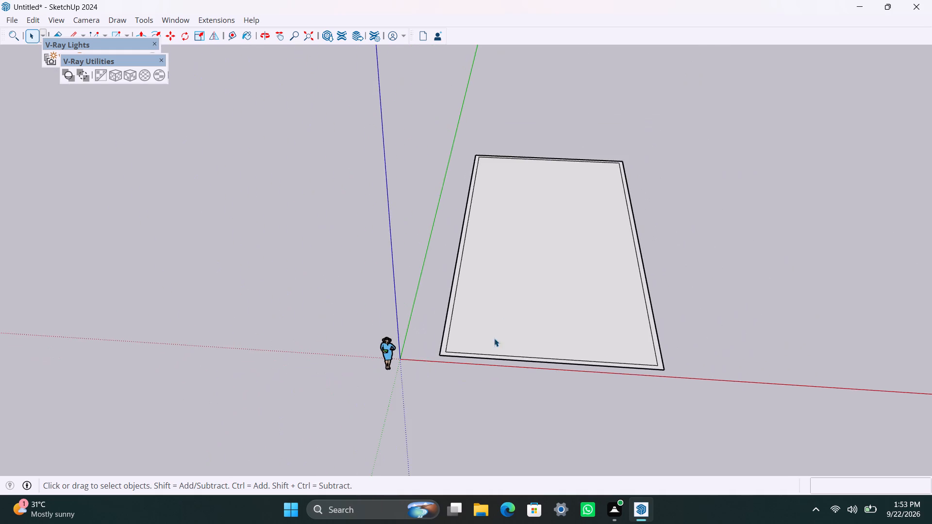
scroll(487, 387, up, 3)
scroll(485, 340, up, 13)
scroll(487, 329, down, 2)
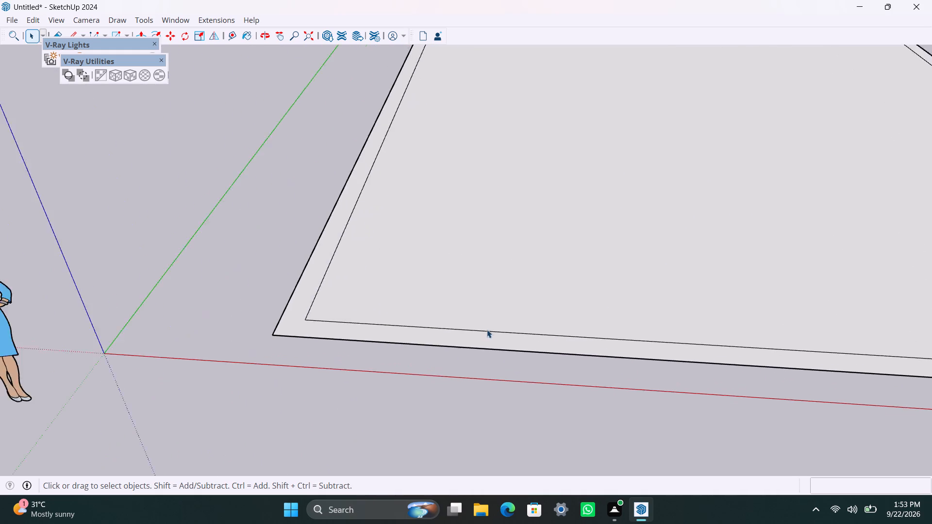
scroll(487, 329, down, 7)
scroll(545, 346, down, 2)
Inside the plot group, move the inner offset edge nearest the red axis 9" outward along the green axis onto the plot boundary.
middle_drag(538, 340, 499, 333)
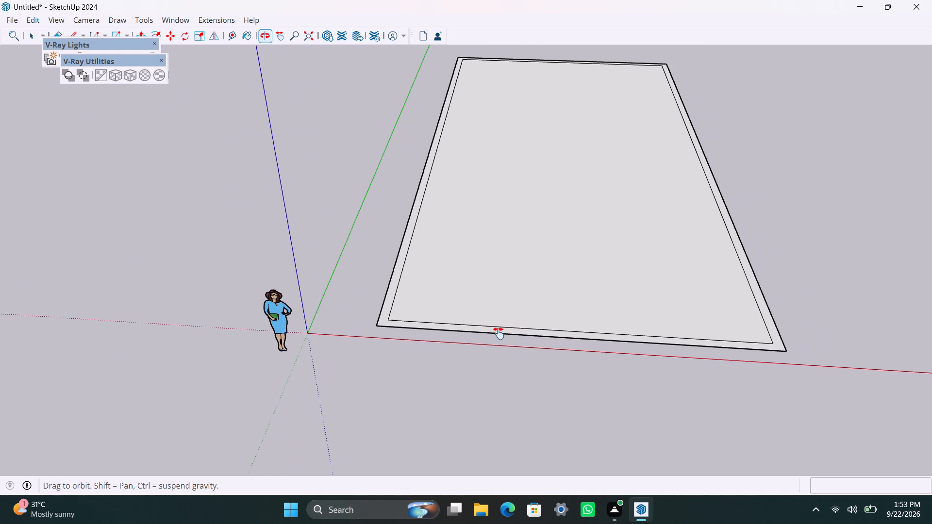
middle_drag(499, 333, 485, 335)
scroll(492, 341, up, 5)
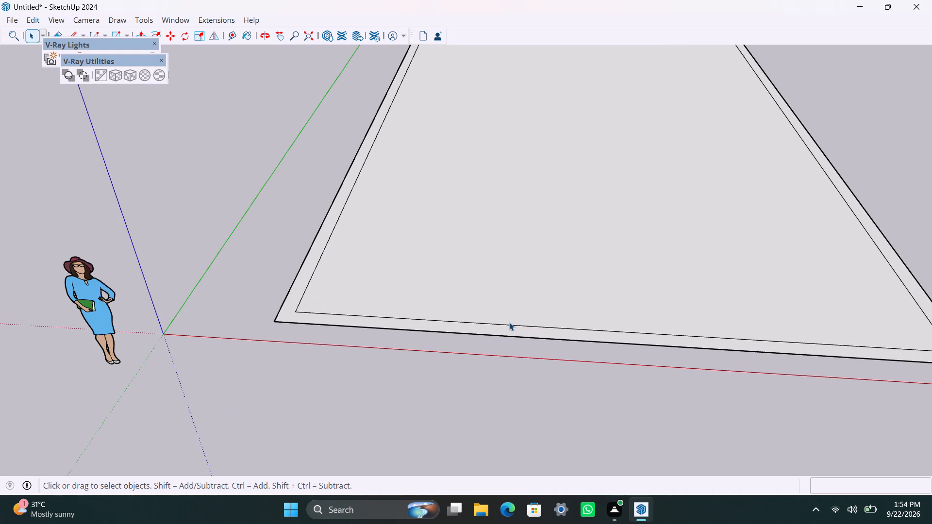
click(510, 324)
double_click(510, 324)
click(510, 324)
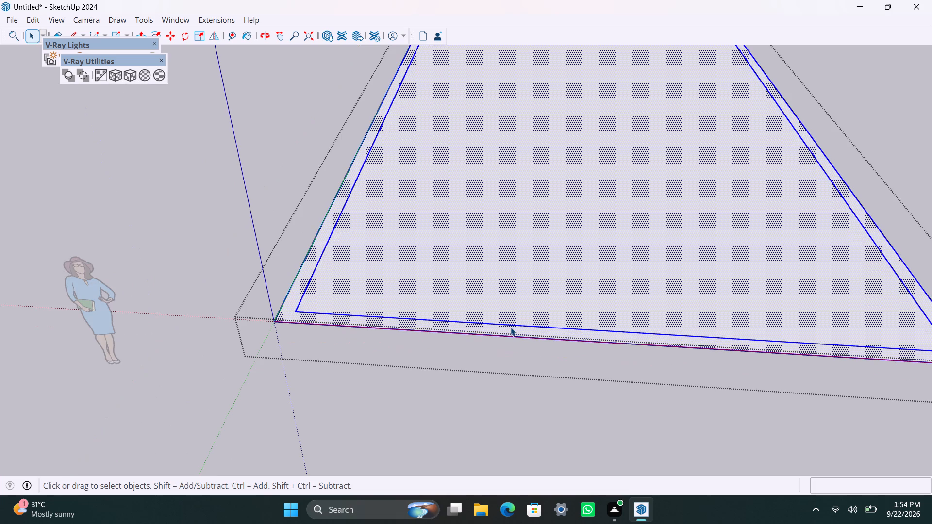
click(511, 325)
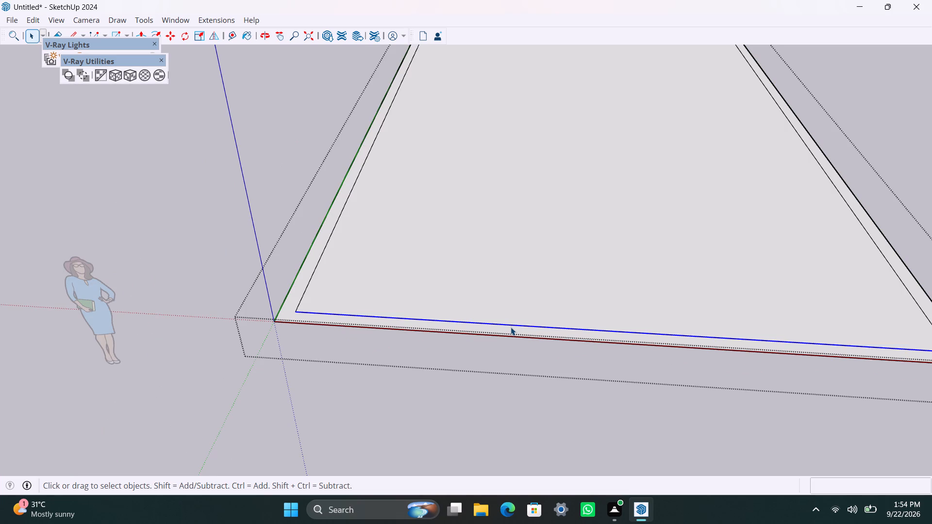
key(m)
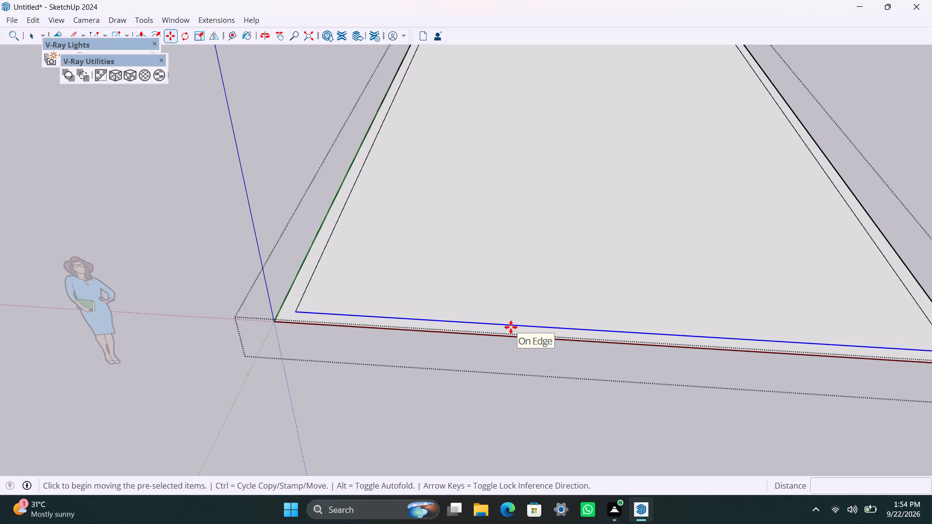
click(511, 325)
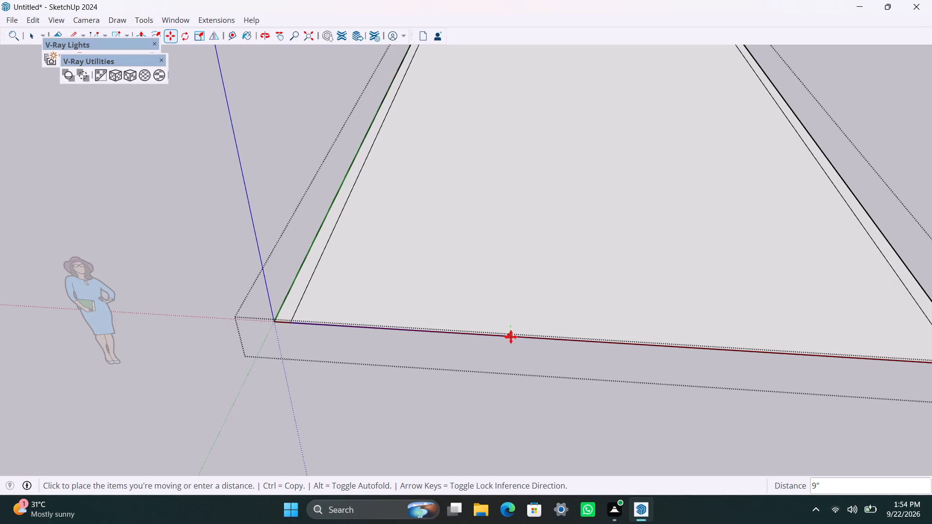
key(space)
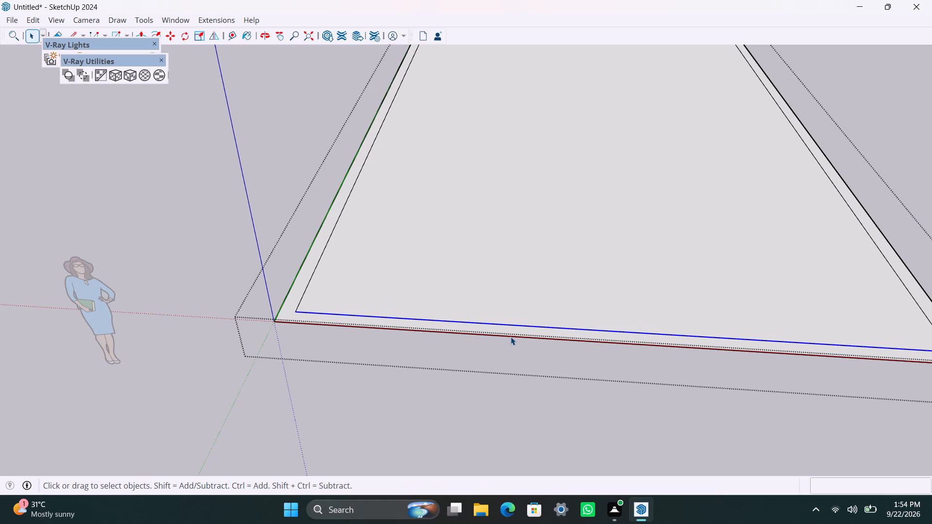
key(m)
click(518, 322)
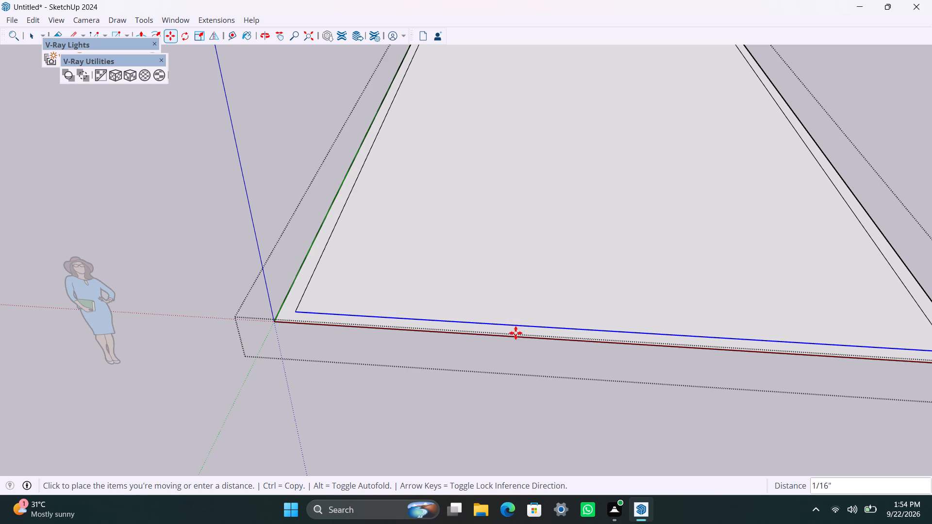
click(514, 343)
key(ctrl+z)
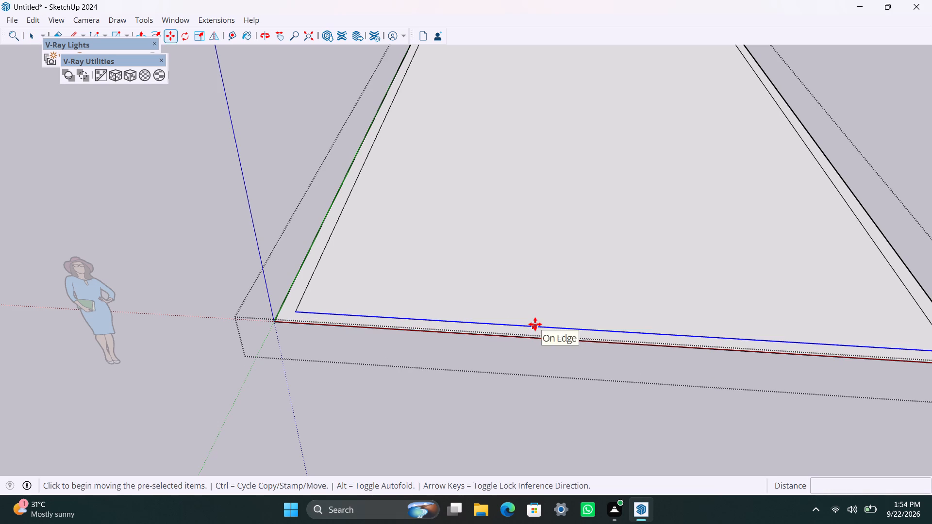
click(535, 324)
click(535, 336)
key(space)
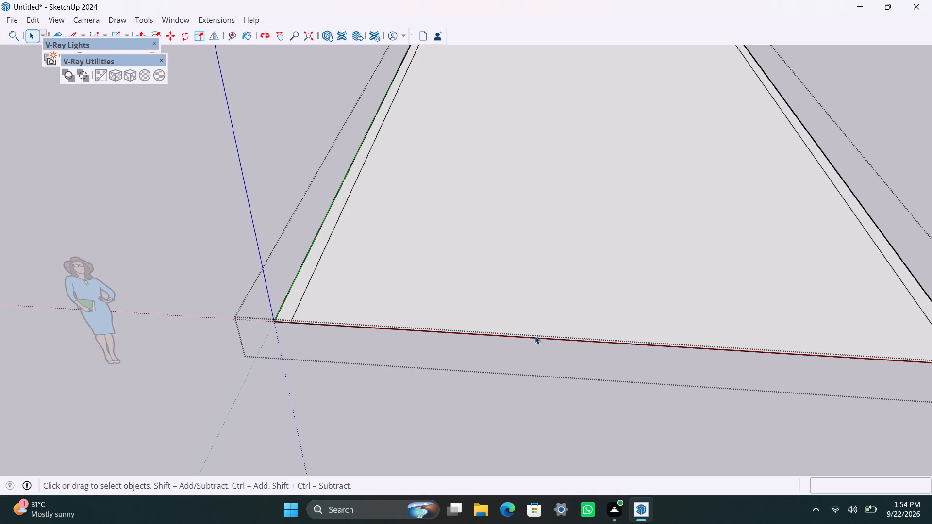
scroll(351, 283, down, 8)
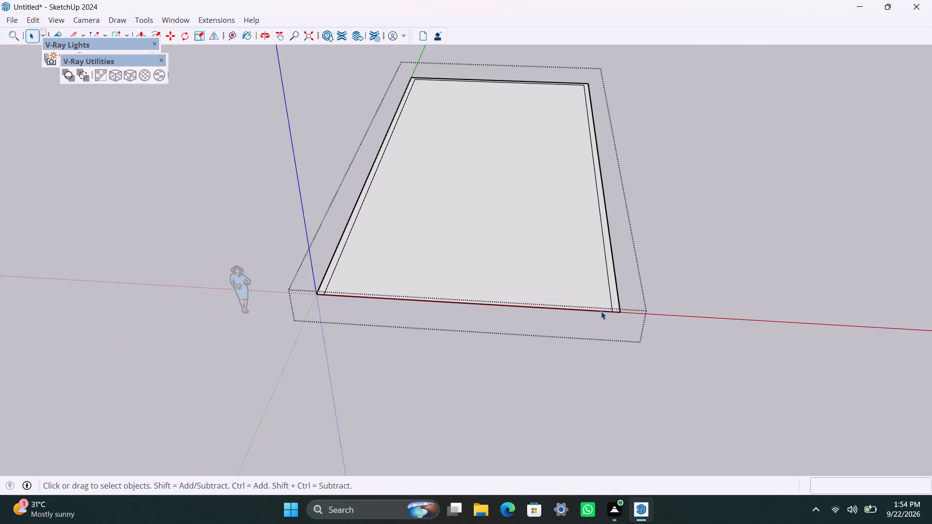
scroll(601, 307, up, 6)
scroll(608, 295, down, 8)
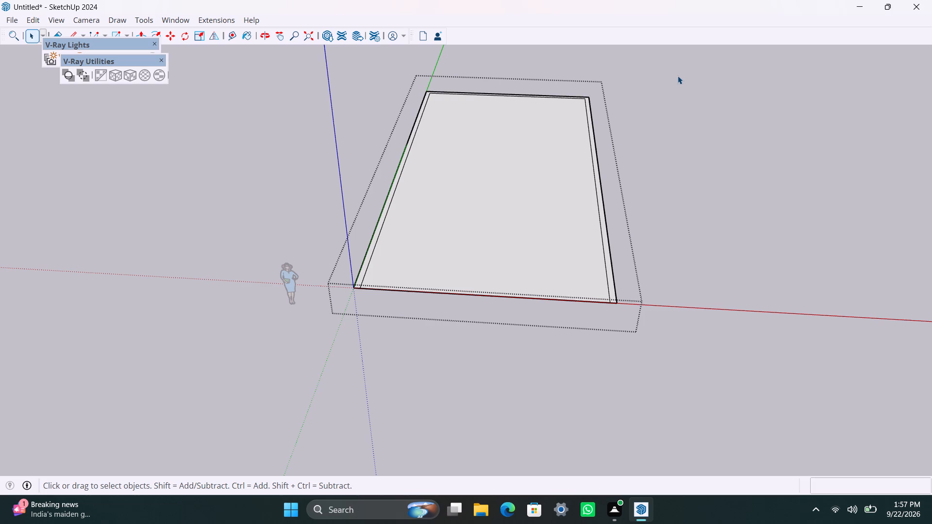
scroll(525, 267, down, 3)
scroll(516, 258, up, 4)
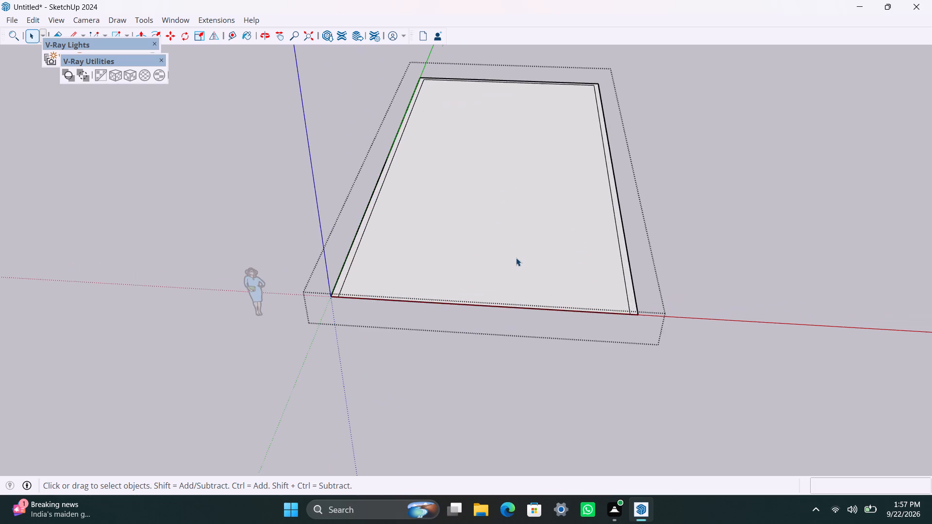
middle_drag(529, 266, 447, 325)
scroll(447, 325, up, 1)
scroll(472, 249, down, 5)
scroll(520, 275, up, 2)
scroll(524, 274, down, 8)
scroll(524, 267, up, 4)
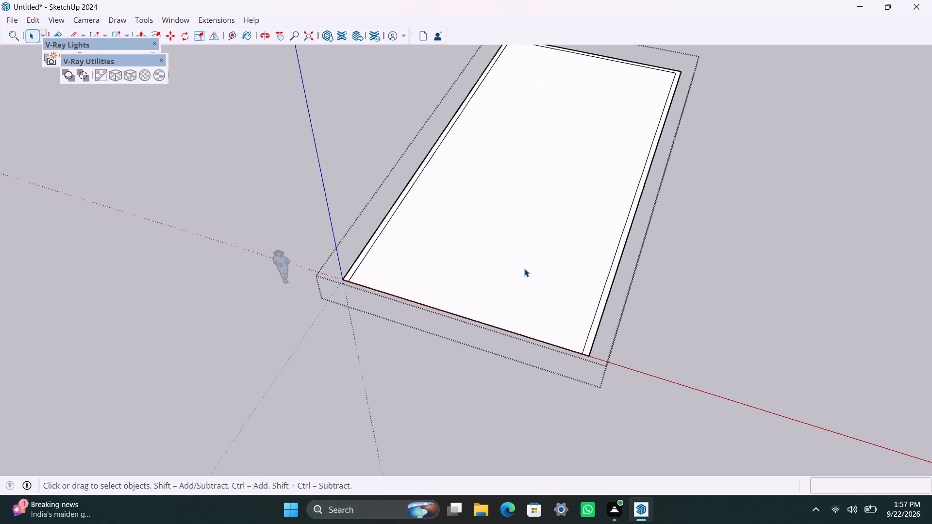
Save the model in the Documents folder as 30'x60' HP.
key(ctrl+s)
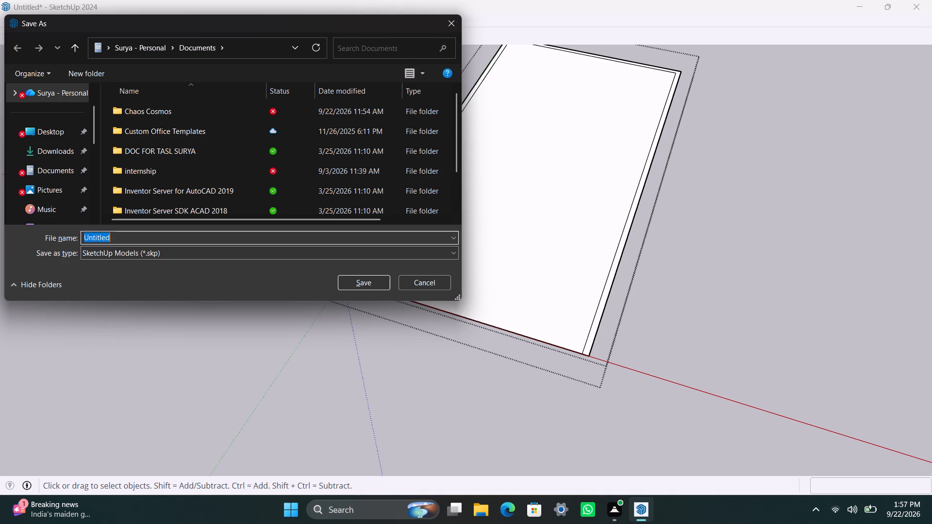
text(30')
text(x60')
key(space)
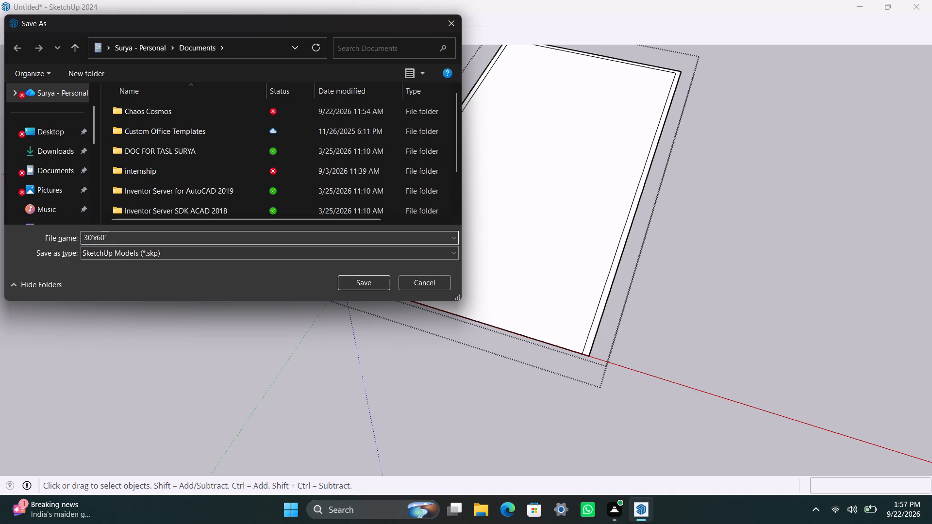
text(HP)
click(363, 283)
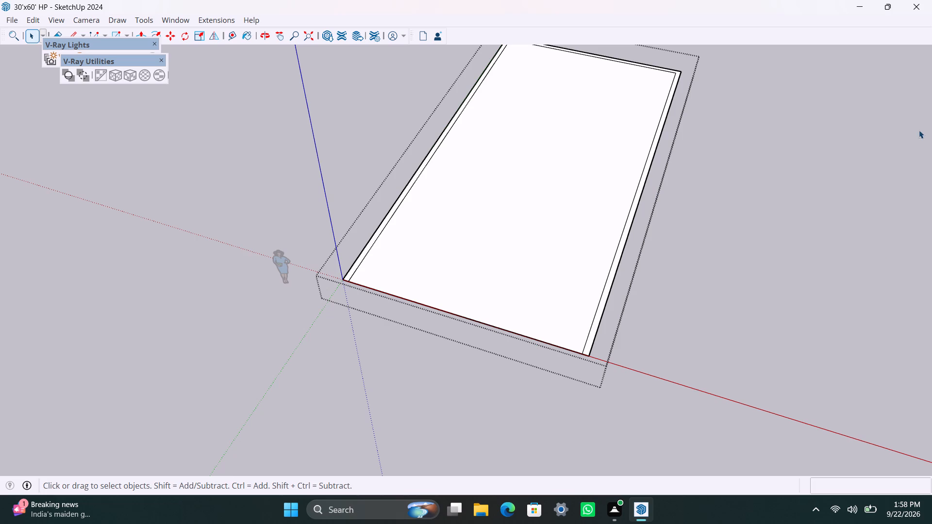
Push/Pull the U-shaped outer wall strip in the plot group up to a height of 10'.
scroll(358, 268, up, 3)
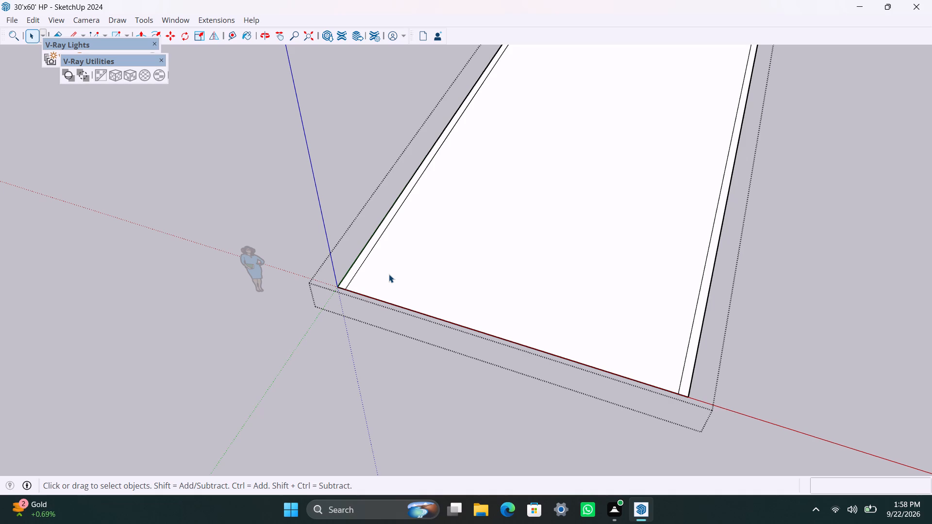
click(362, 261)
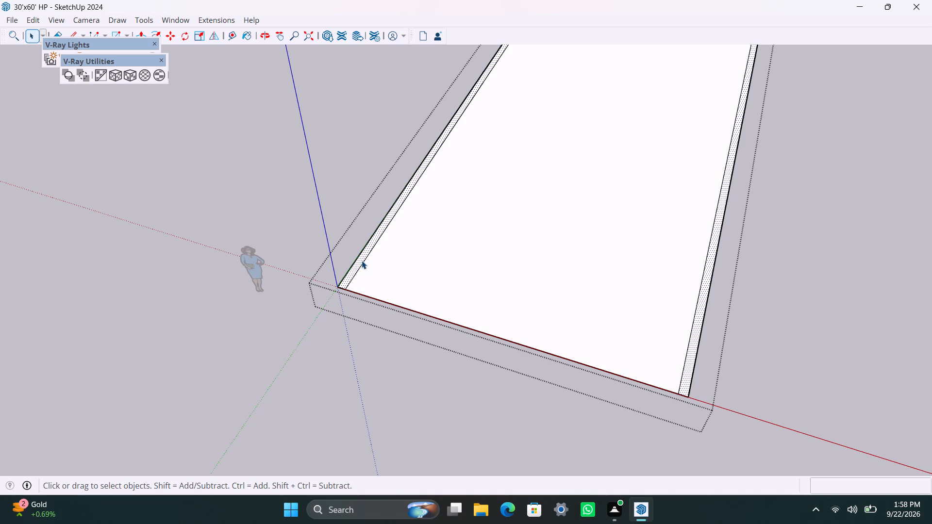
key(p)
click(362, 261)
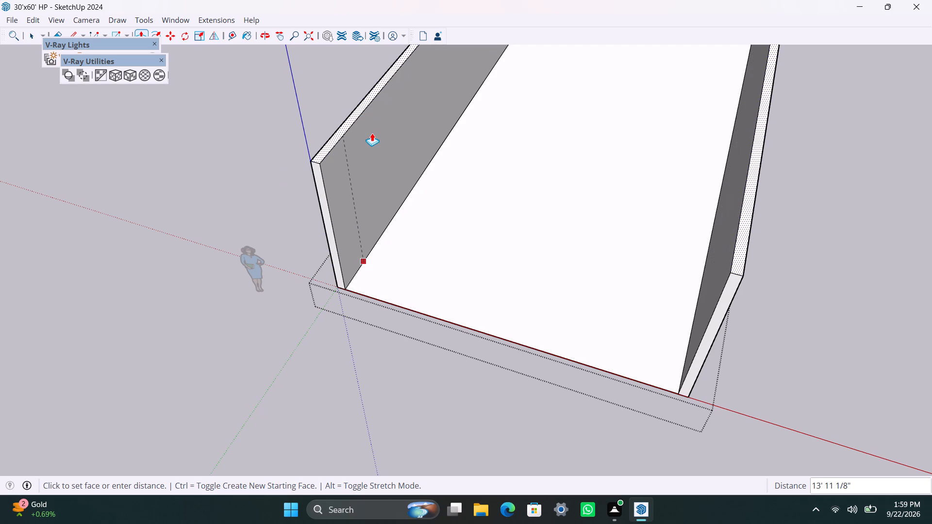
text(10')
key(Return)
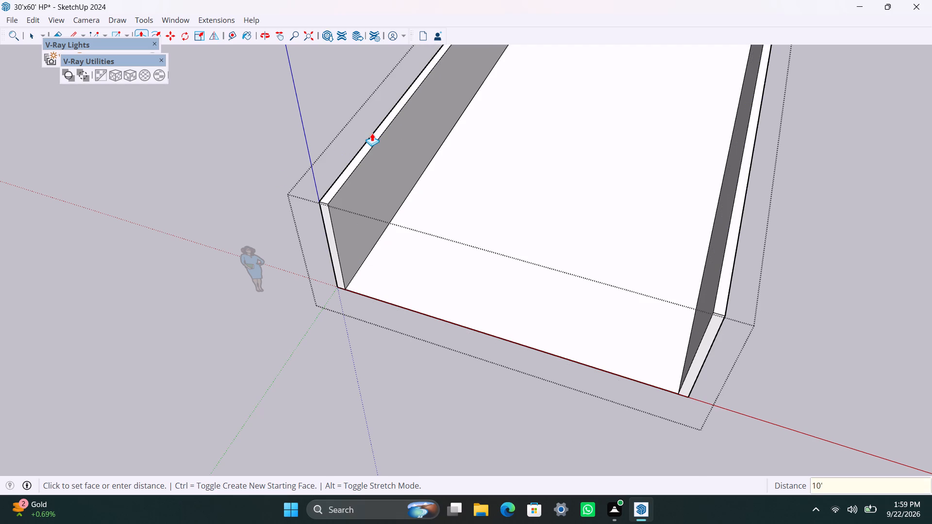
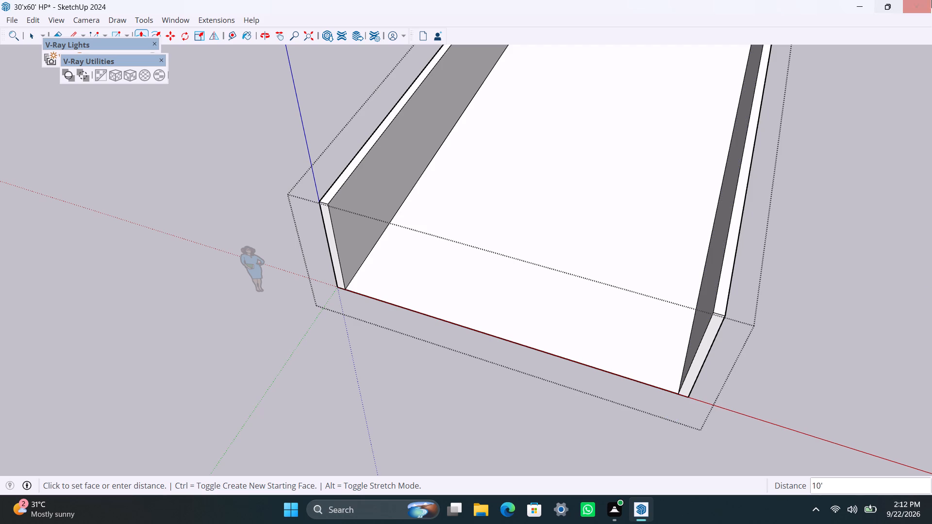
Place guides parallel to the plot's open edge on the red axis, one 5'2" inward and another 9" beyond it.
scroll(418, 284, down, 2)
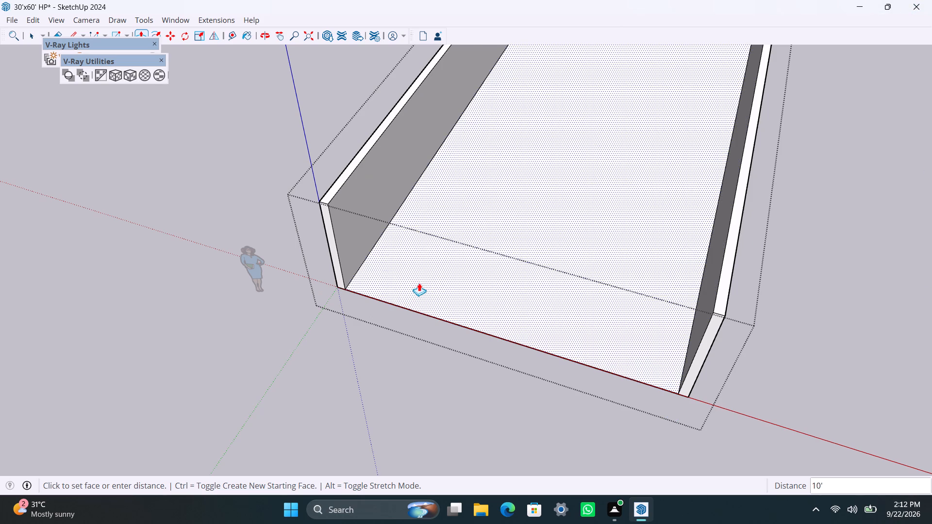
scroll(419, 283, down, 5)
scroll(427, 275, up, 3)
scroll(430, 268, down, 4)
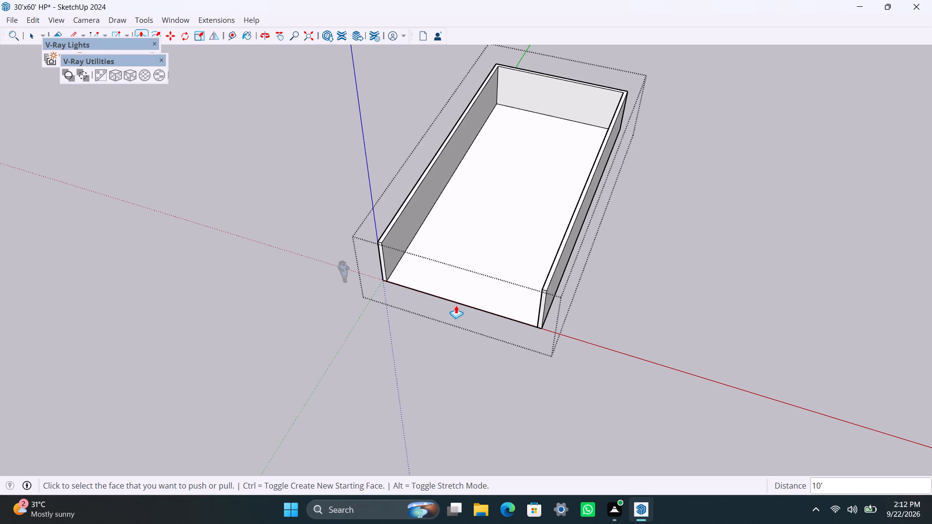
key(t)
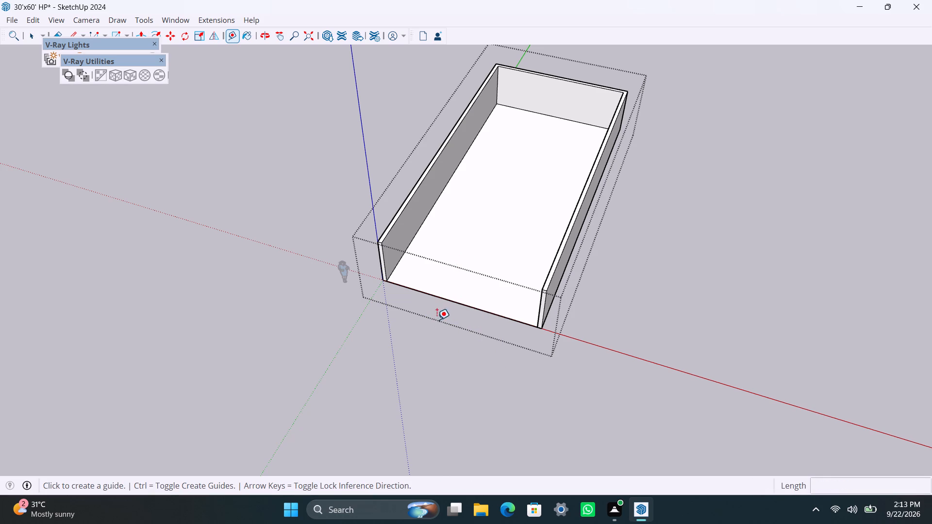
click(451, 302)
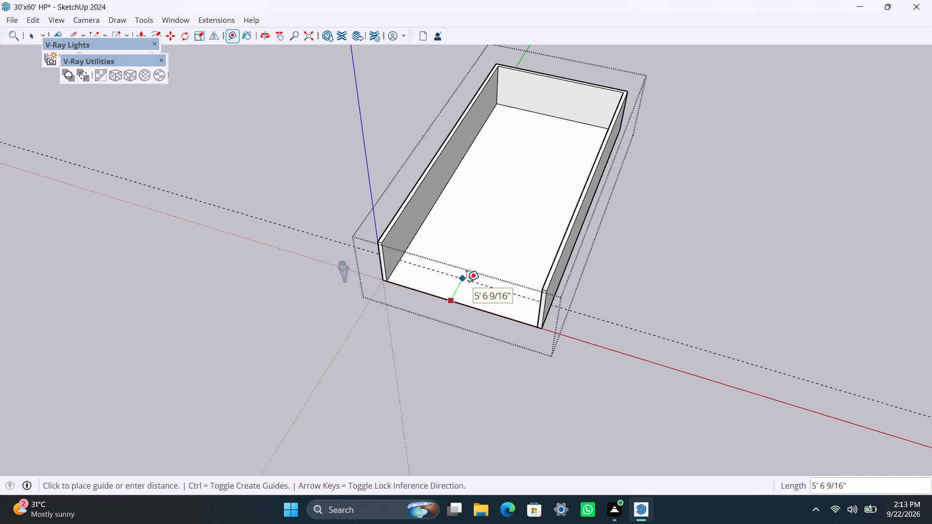
text(5'2")
key(Return)
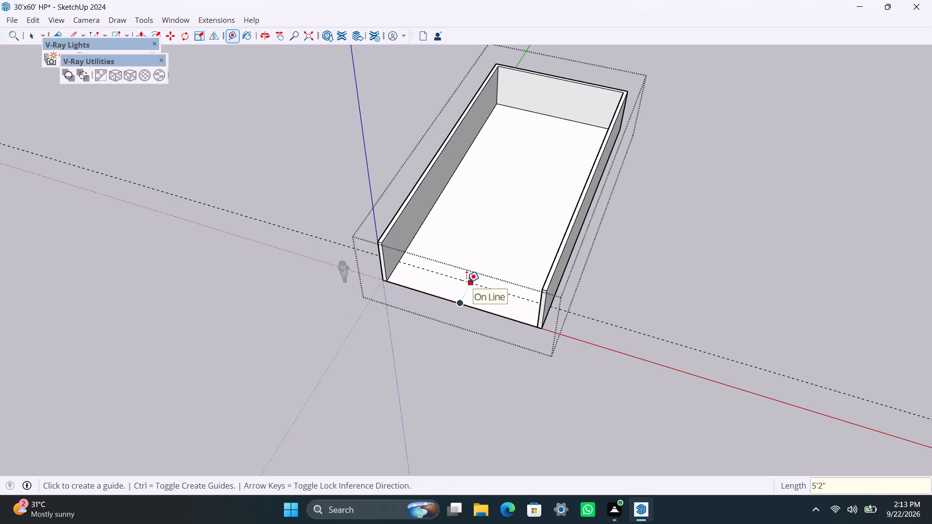
scroll(482, 273, up, 5)
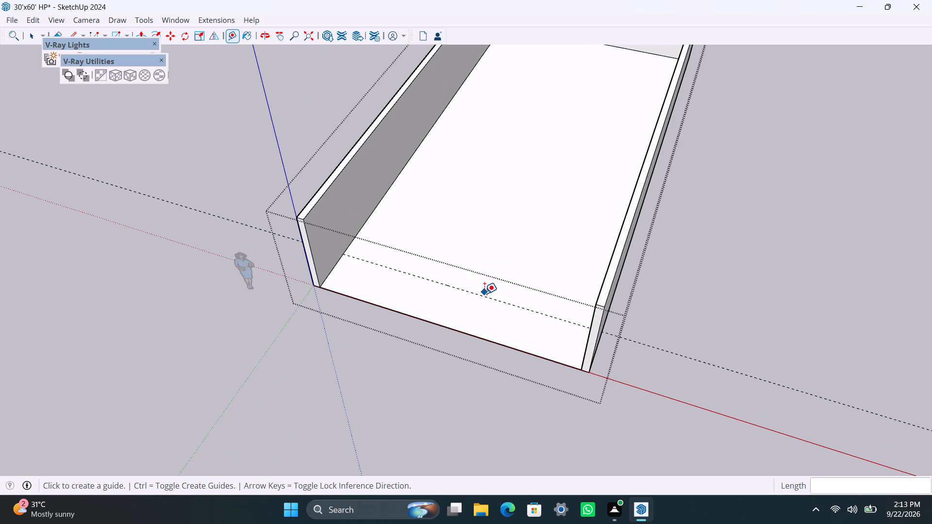
click(484, 294)
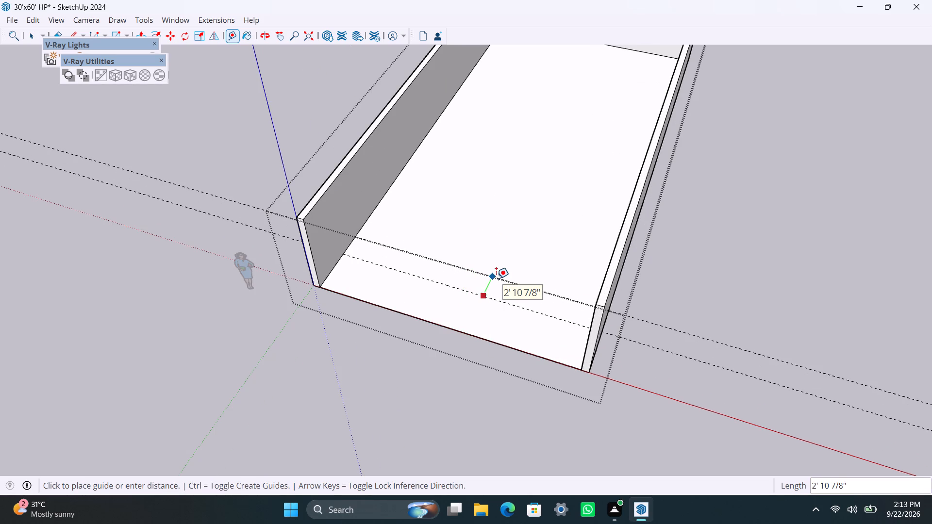
text(9")
key(Return)
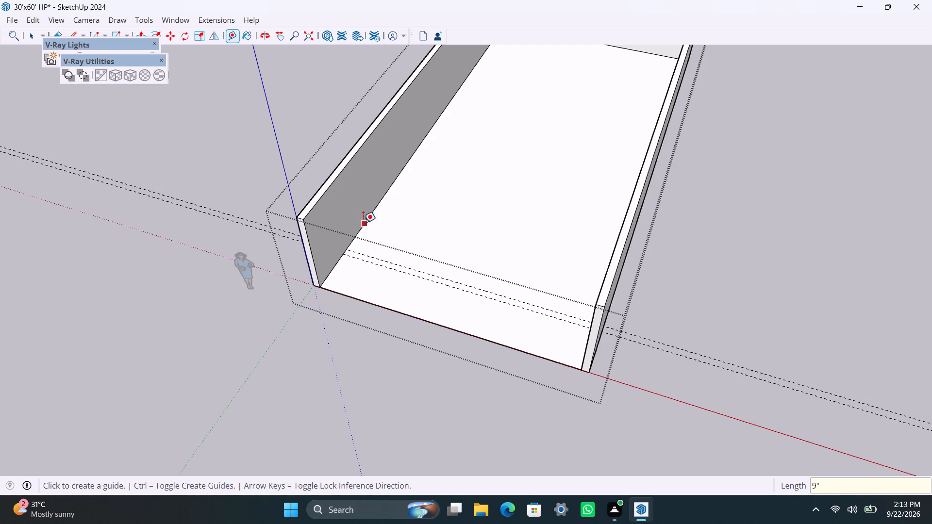
Place guides parallel to the green-axis long wall, one 12'4" from its inner face and another 9" beyond it.
click(363, 223)
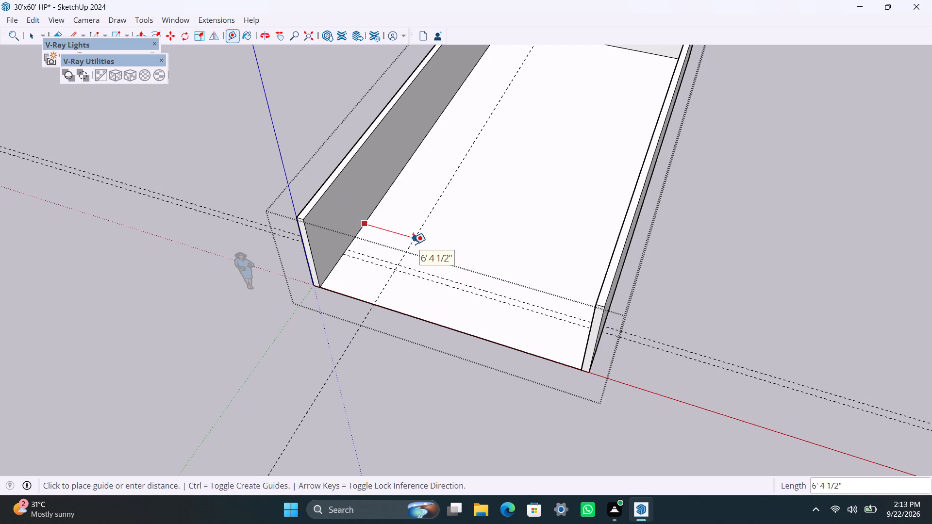
text(12'4)
key(shift+quotedbl)
key(Return)
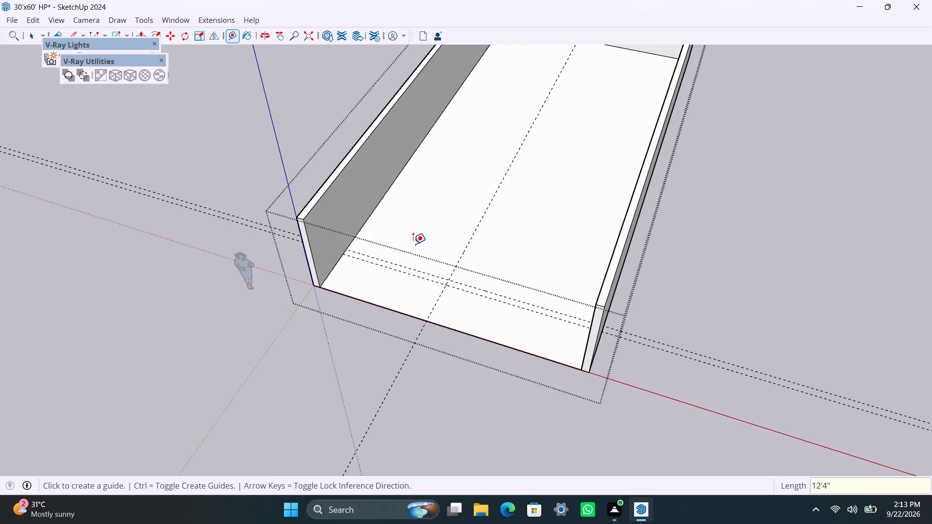
click(463, 253)
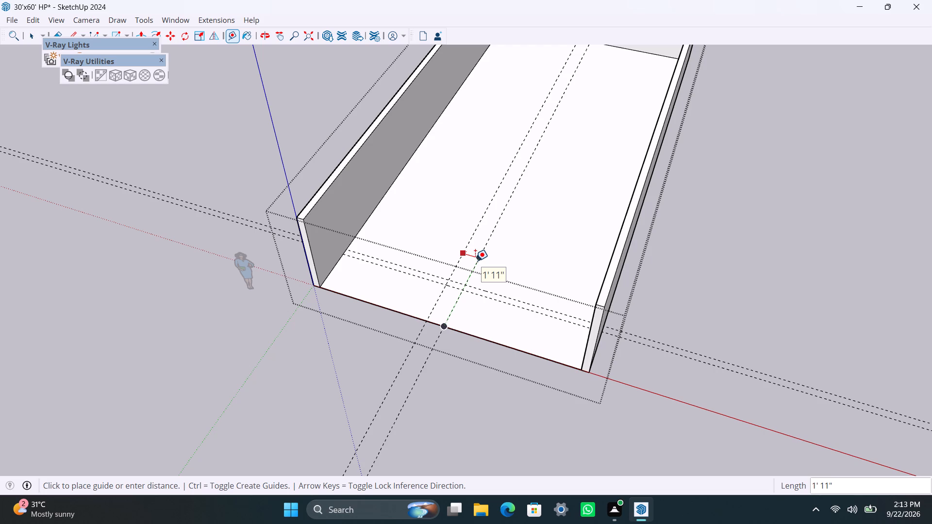
text(9")
key(Return)
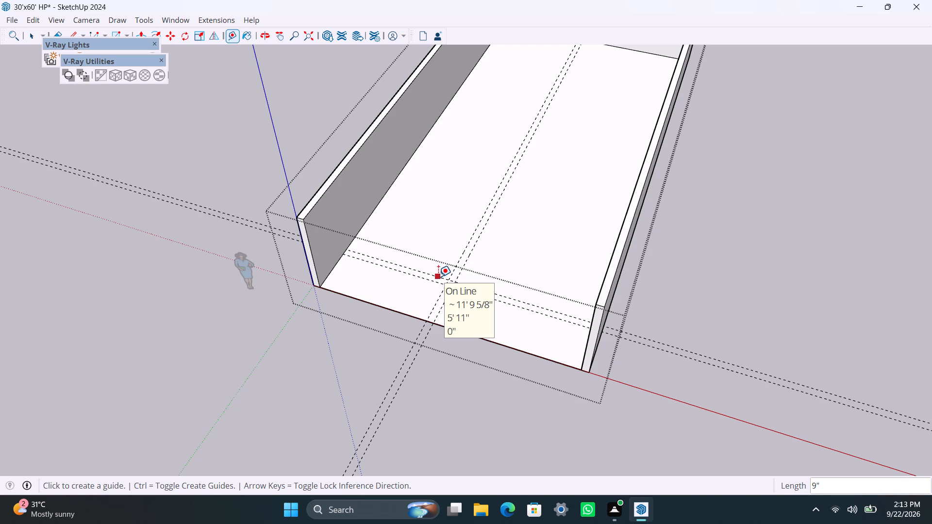
Place guides parallel to the open edge on the red axis, one 16'8" inward and another 9" beyond it.
click(414, 315)
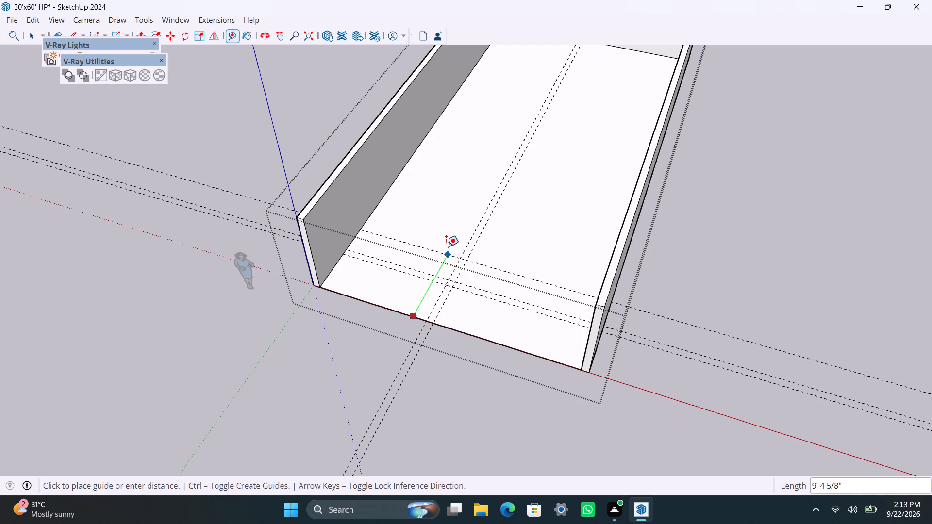
text(16)
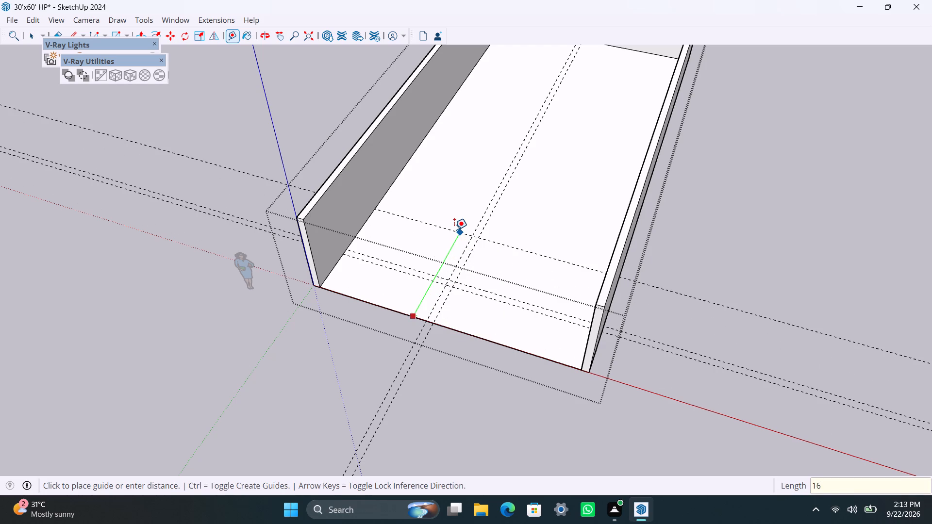
text('8")
key(Return)
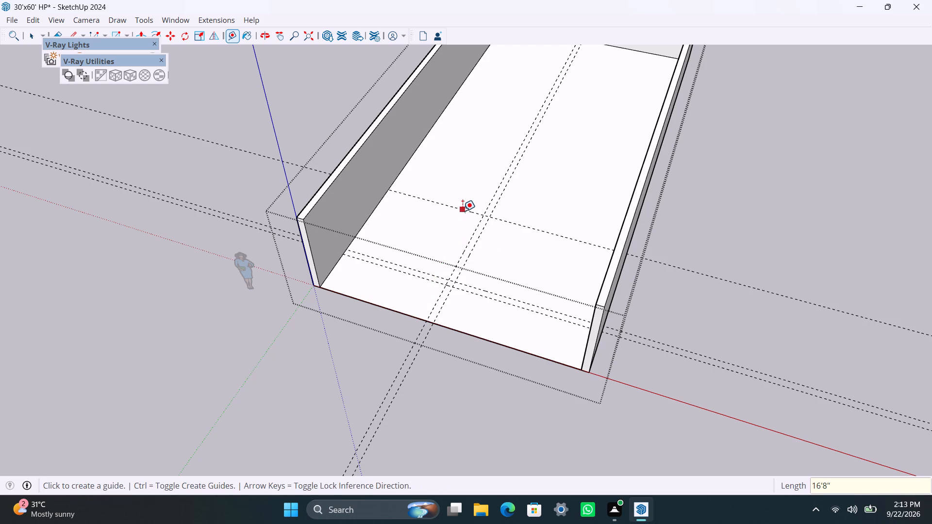
click(463, 211)
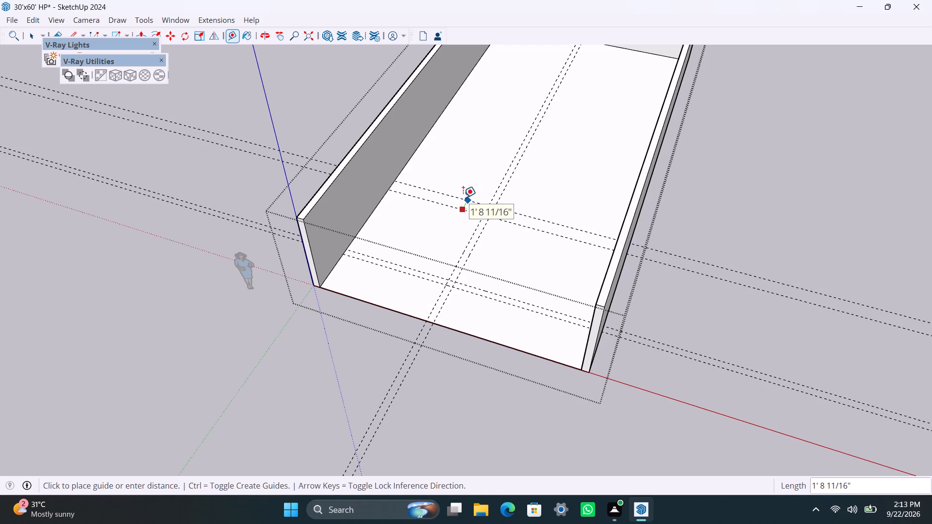
text(9")
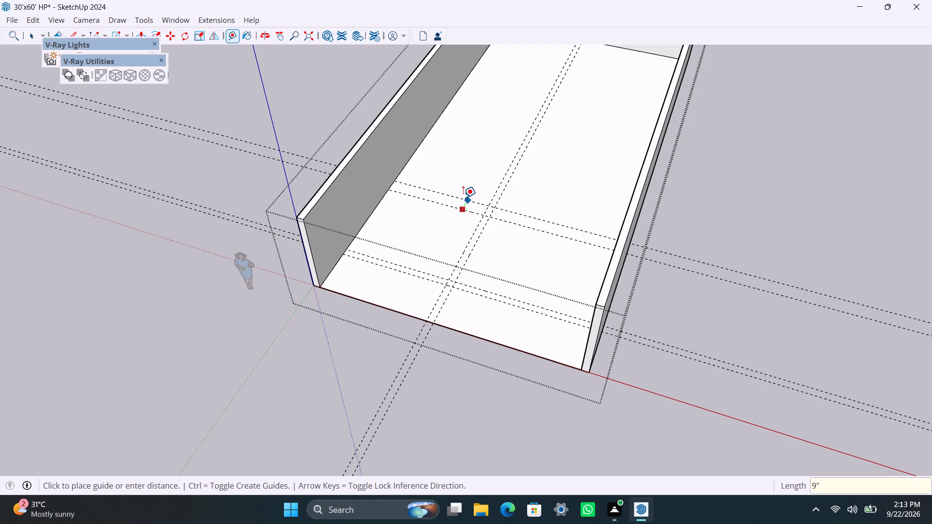
key(Return)
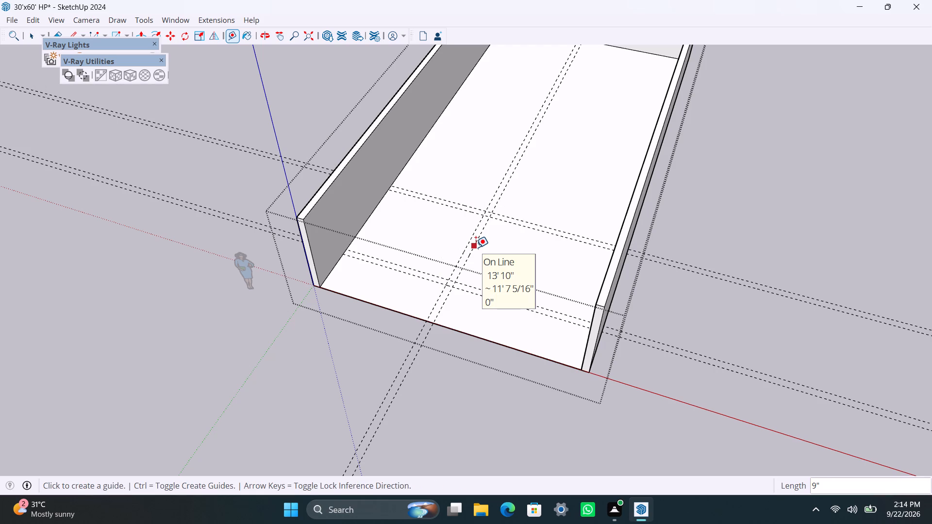
Copy the vertical inner edge at the open end of the long wall opposite the origin 5'2" inward along the green axis.
key(space)
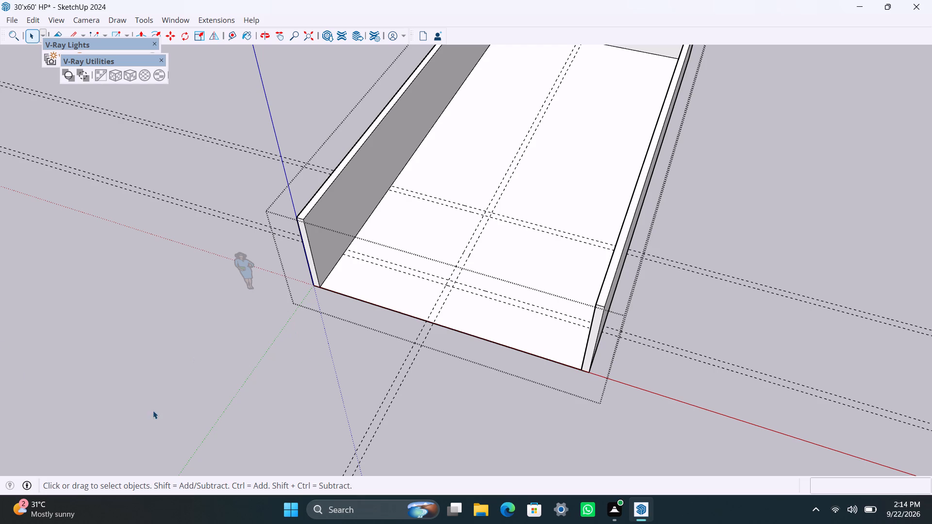
scroll(411, 454, up, 1)
scroll(430, 357, down, 3)
scroll(368, 311, up, 3)
middle_drag(345, 373, 366, 378)
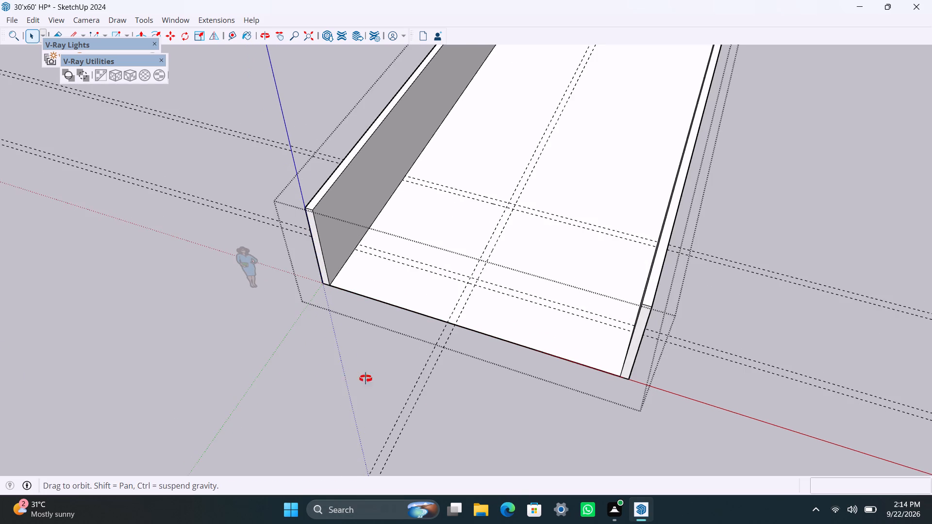
middle_drag(366, 378, 432, 381)
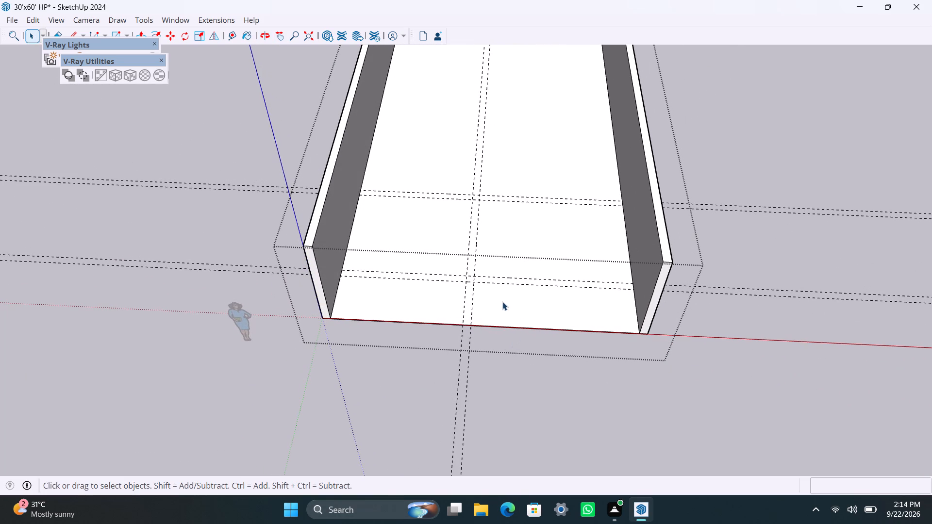
scroll(502, 301, up, 5)
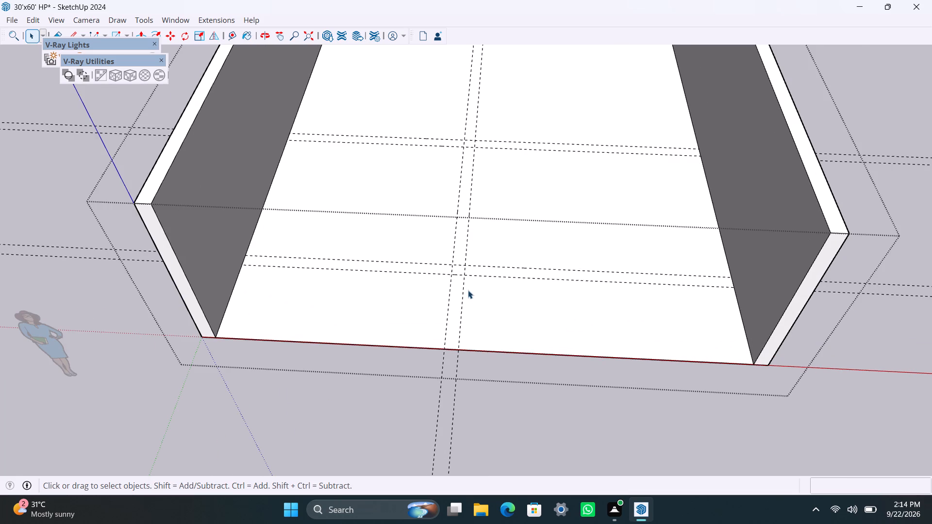
scroll(466, 284, up, 1)
scroll(504, 280, down, 2)
key(l)
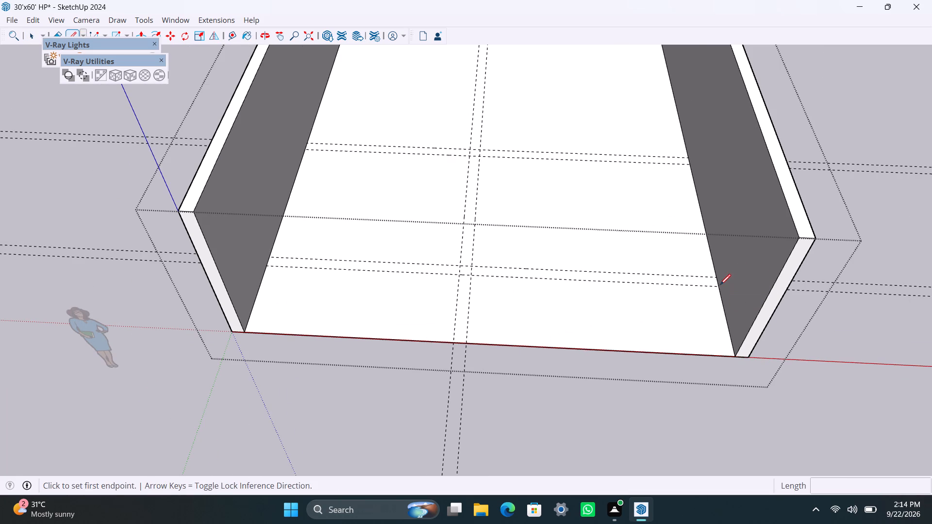
key(space)
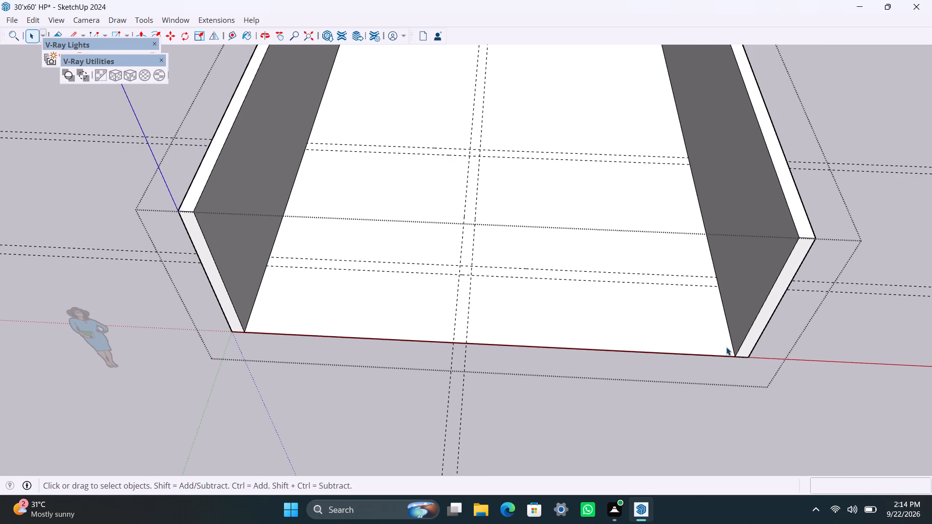
click(736, 353)
key(m)
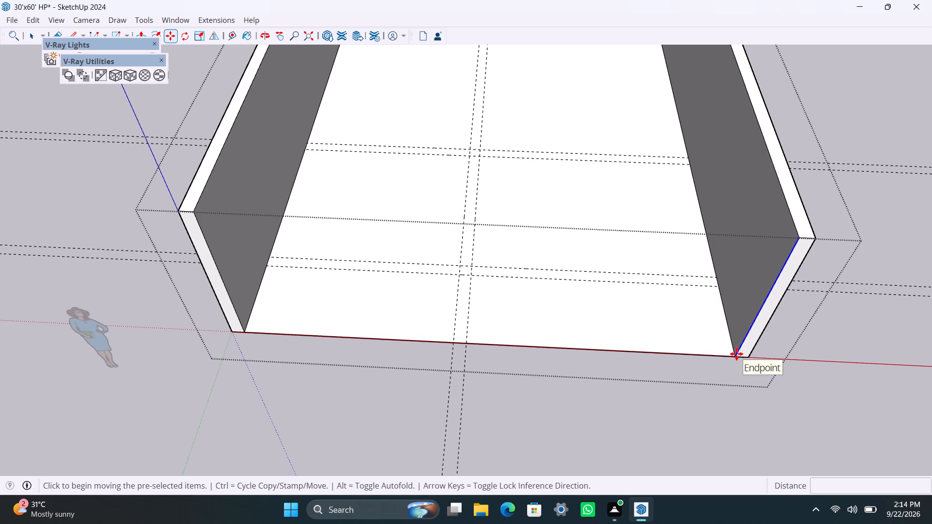
click(736, 354)
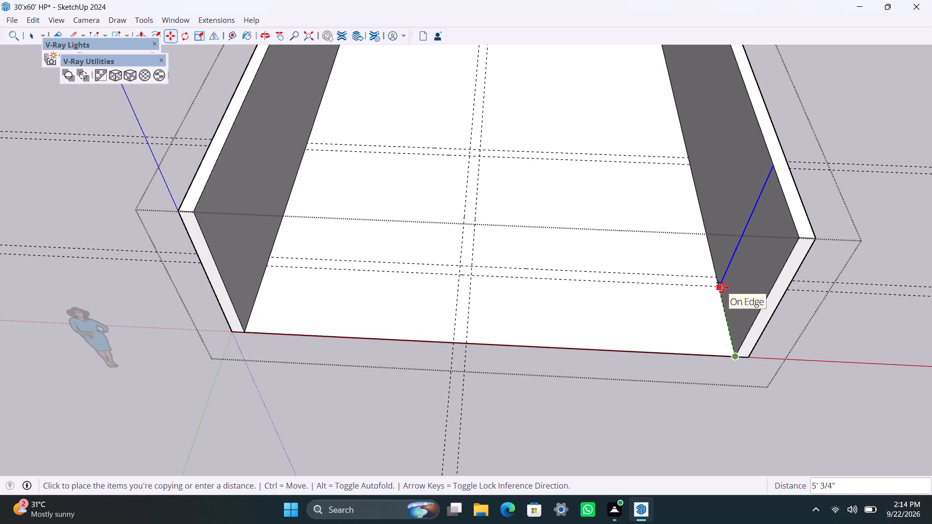
text(5'2")
key(Return)
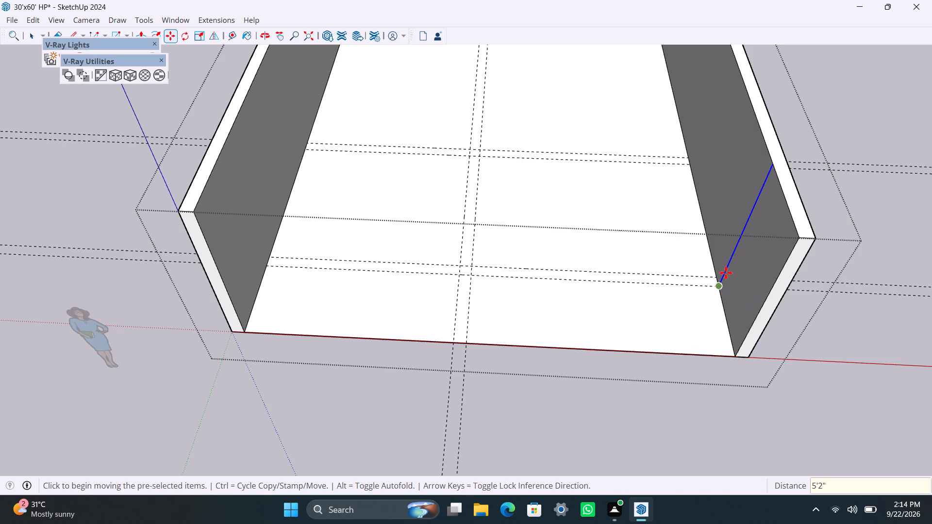
Copy the new vertical edge on the long wall's inner face another 9" inward to mark the cross wall's thickness.
scroll(710, 289, up, 6)
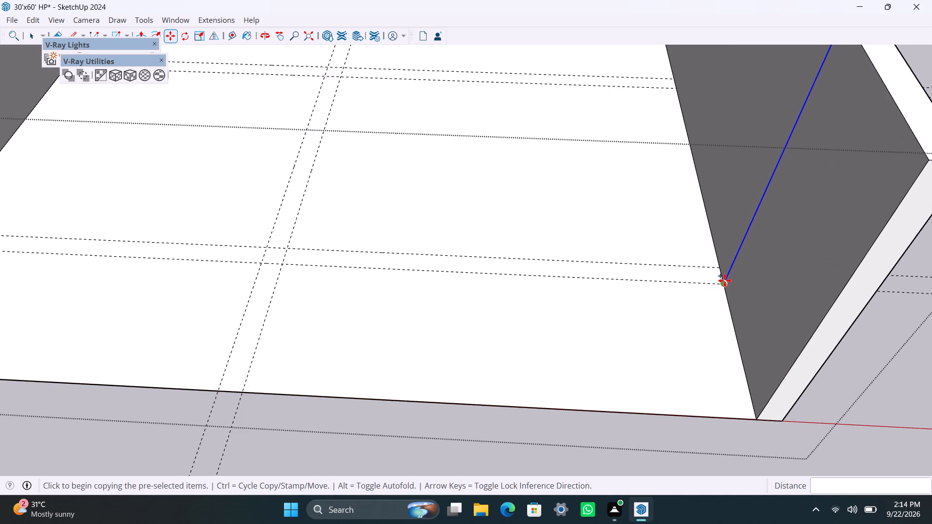
click(725, 280)
text(4.)
key(BackSpace)
key(BackSpace)
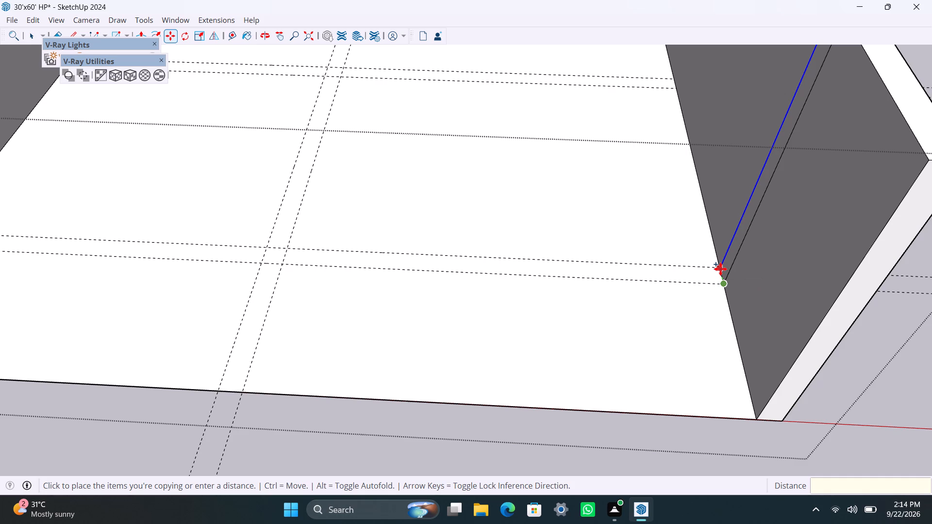
text(9")
key(Return)
Push/Pull the 9" strip on the long wall's inner face 16'2" across the floor to the 12'4" guide.
key(space)
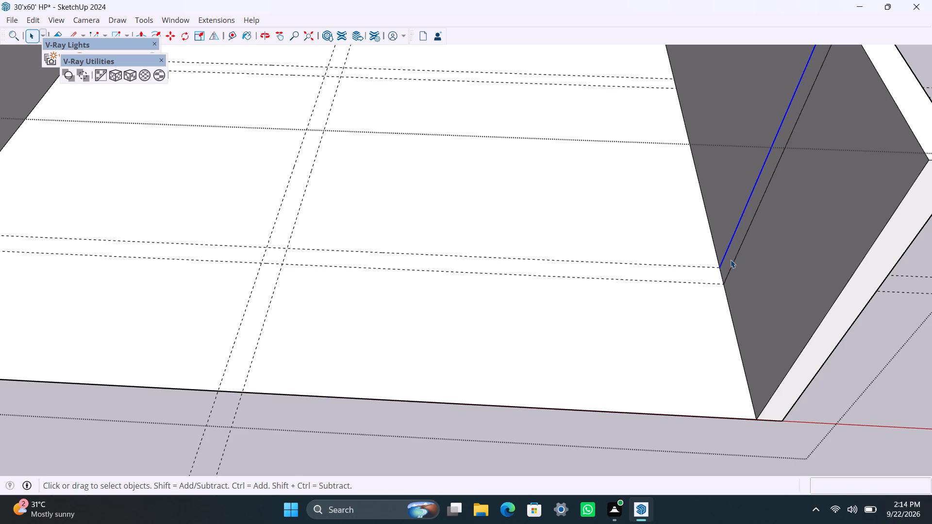
click(731, 258)
key(p)
drag(731, 258, 329, 271)
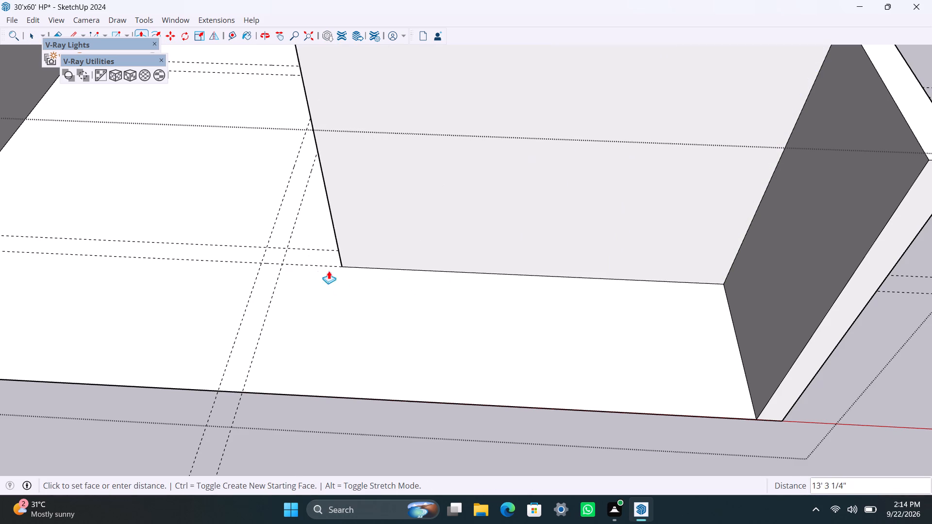
drag(329, 271, 257, 261)
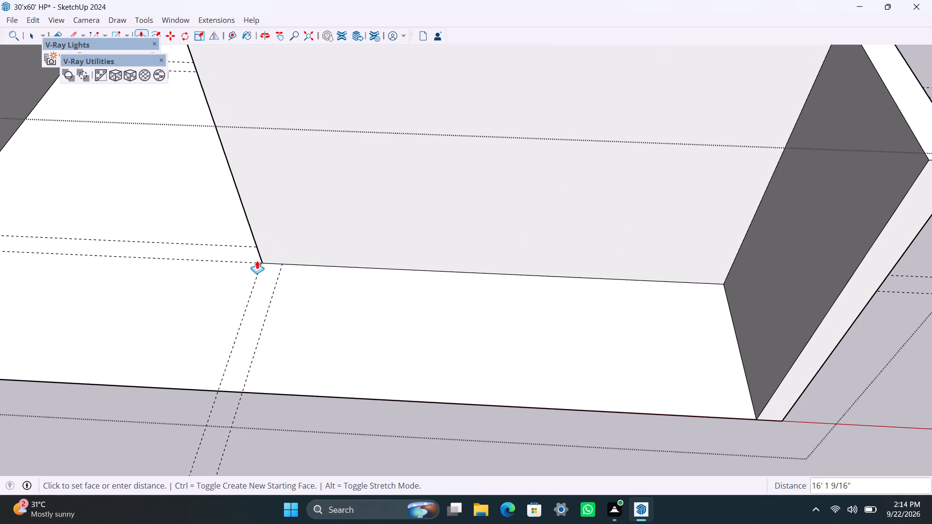
drag(257, 261, 258, 263)
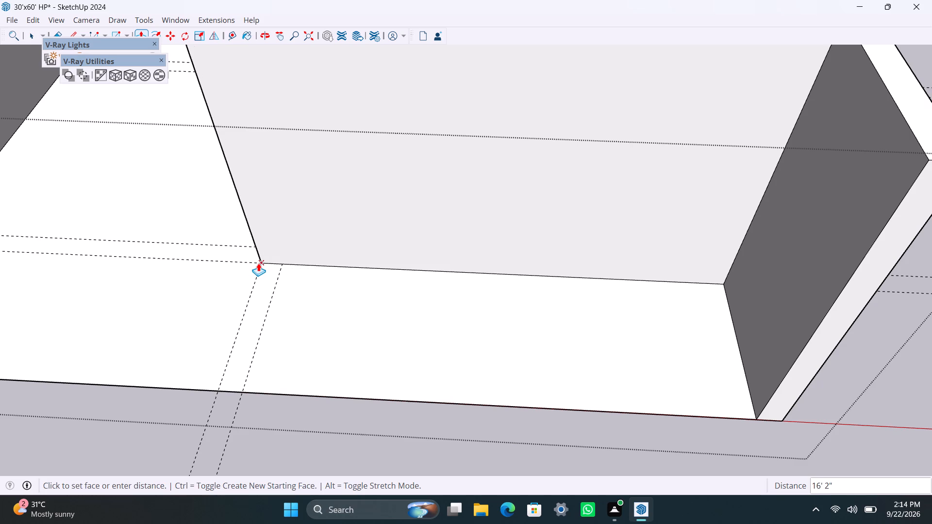
drag(258, 263, 258, 263)
key(space)
Copy the vertical edge at the cross wall's free end 9" back along its inner face to mark the return wall's thickness.
scroll(267, 264, down, 11)
middle_drag(190, 264, 480, 247)
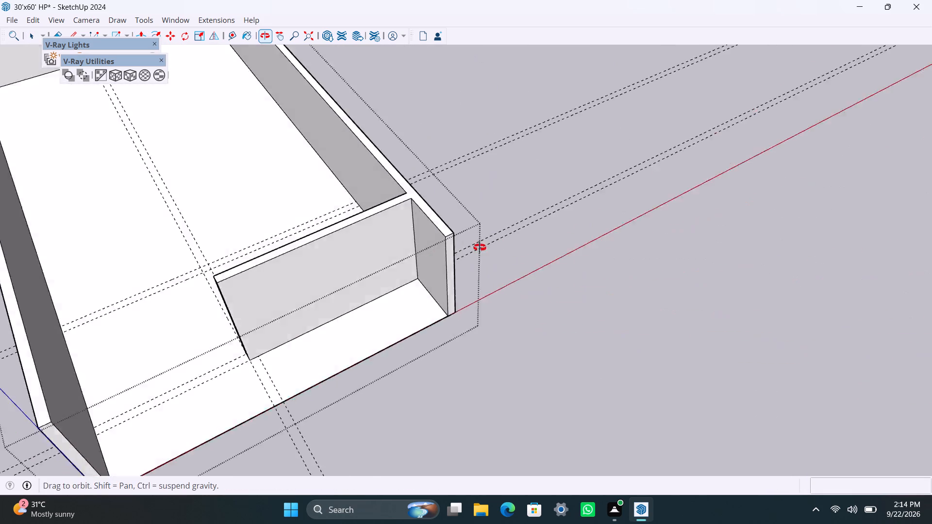
middle_drag(480, 247, 553, 237)
scroll(204, 365, down, 6)
shift+middle_drag(203, 373, 461, 207)
scroll(438, 205, up, 4)
middle_drag(407, 221, 438, 263)
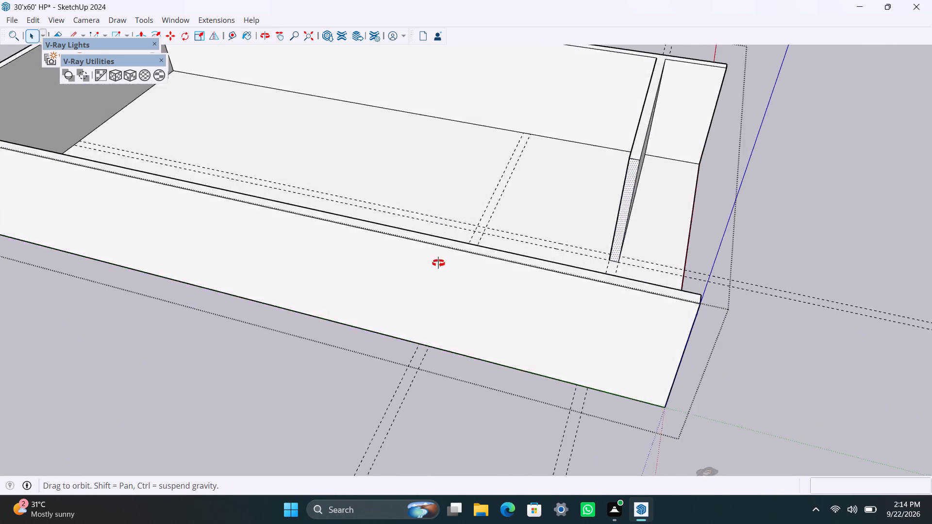
middle_drag(438, 263, 773, 286)
scroll(773, 286, up, 1)
scroll(437, 253, down, 5)
middle_drag(300, 294, 442, 314)
scroll(334, 304, down, 3)
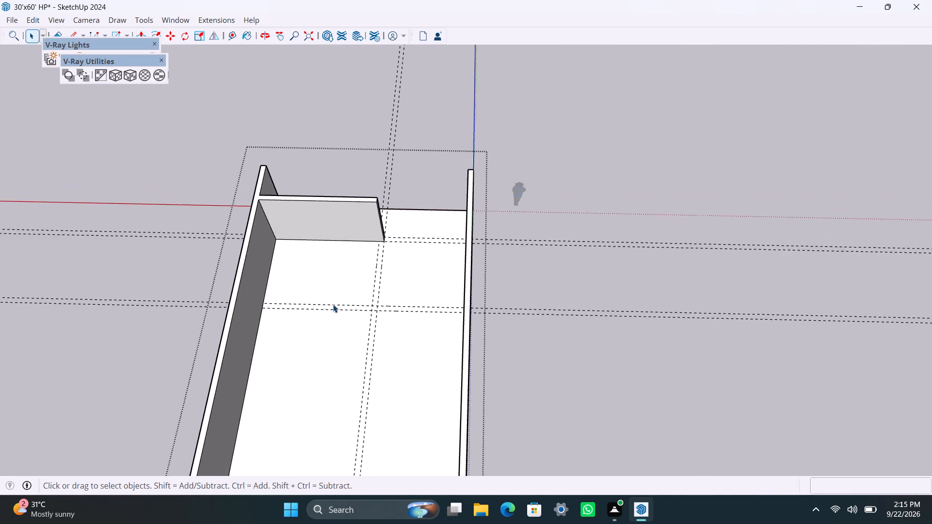
shift+middle_drag(333, 304, 361, 299)
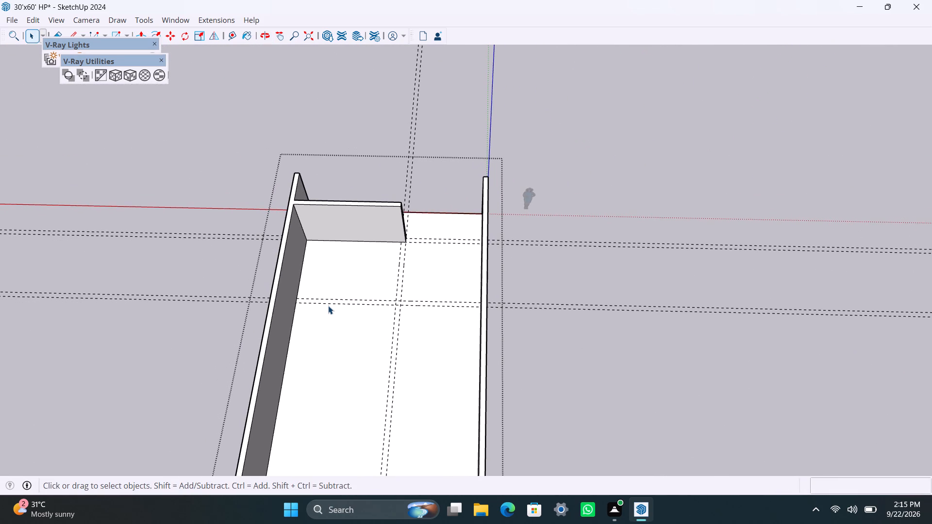
scroll(349, 301, up, 3)
middle_drag(395, 232, 393, 189)
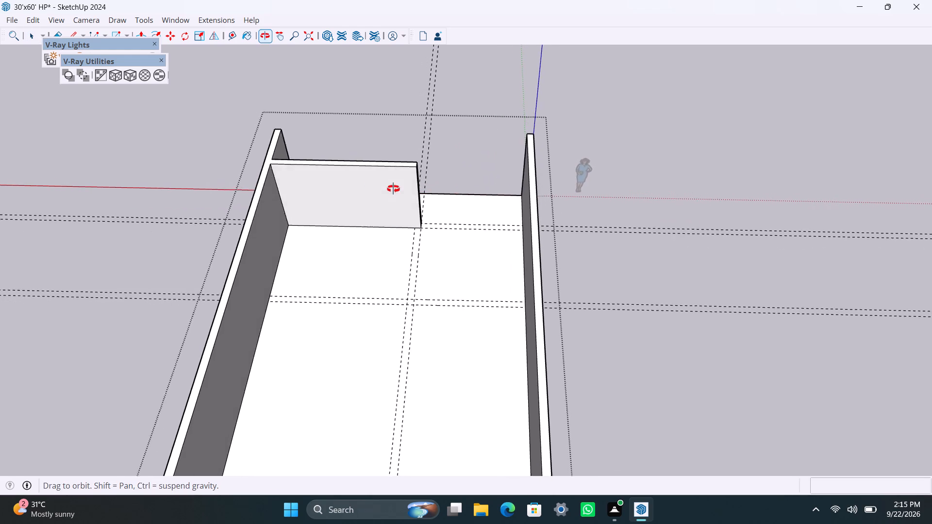
middle_drag(393, 189, 397, 133)
scroll(436, 182, up, 8)
scroll(417, 237, up, 2)
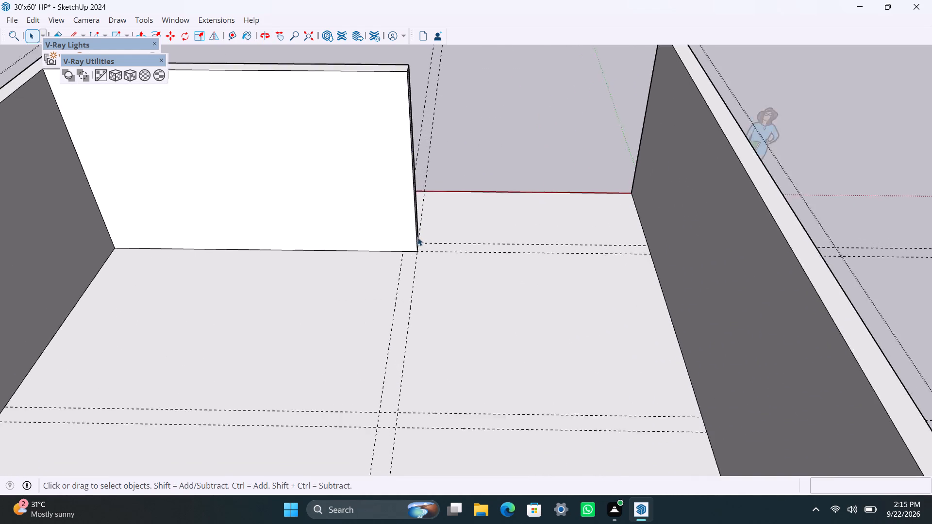
scroll(417, 237, up, 2)
click(416, 238)
key(m)
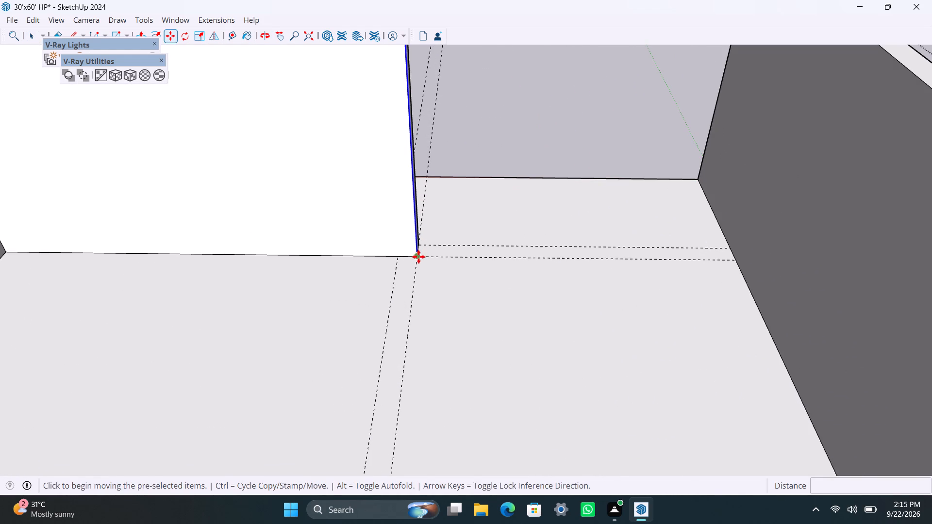
click(417, 256)
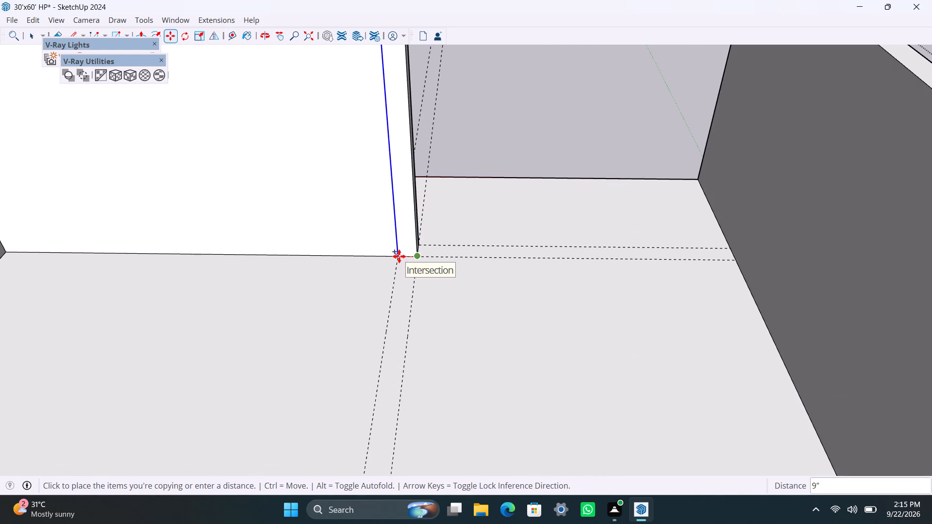
text(9")
key(Return)
key(space)
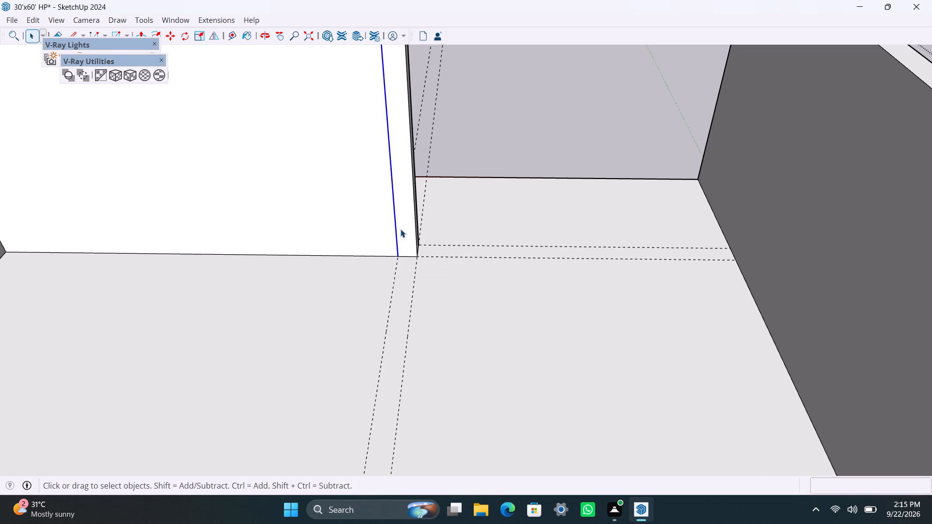
Push/Pull the 9" strip at the cross wall's free end inward to the guide 9" beyond the 16'8" one.
click(400, 229)
key(p)
drag(400, 230, 401, 437)
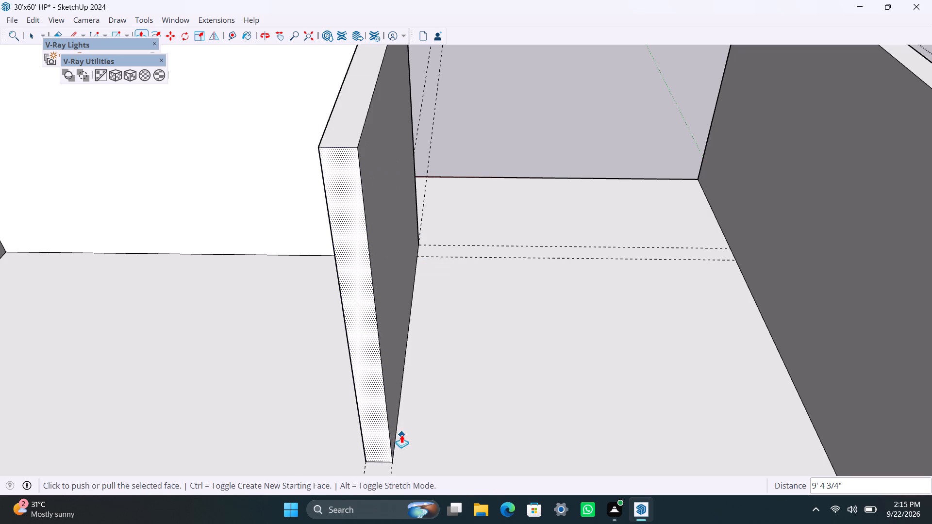
scroll(401, 435, down, 8)
shift+middle_drag(401, 424, 411, 330)
scroll(401, 330, up, 2)
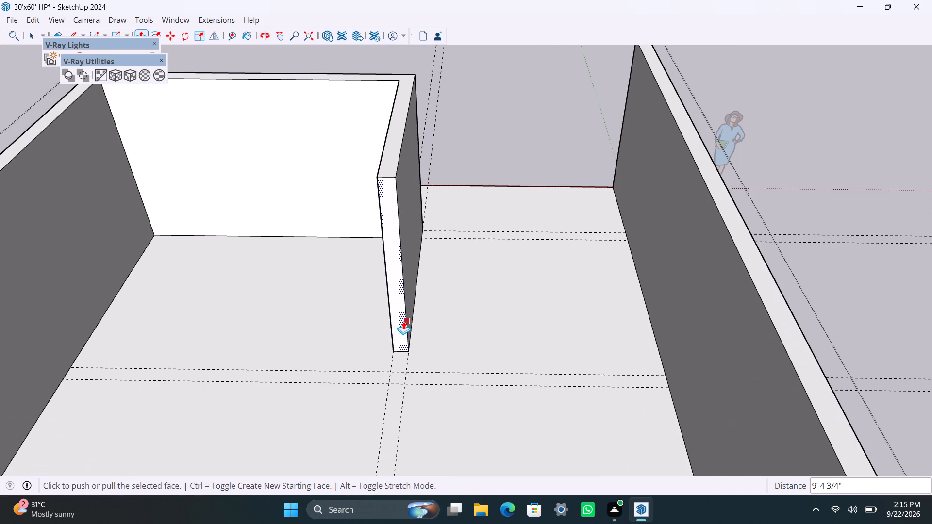
drag(403, 321, 407, 386)
key(space)
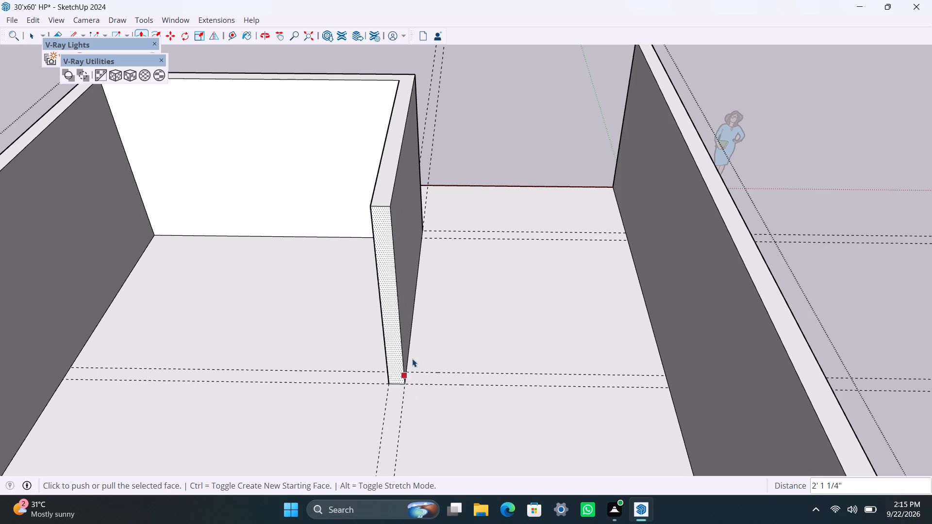
Copy the vertical edge at the return wall's free end 9" back along its face toward the origin-side long wall.
scroll(408, 341, down, 5)
middle_drag(448, 332, 217, 306)
scroll(299, 203, down, 3)
middle_drag(361, 241, 328, 379)
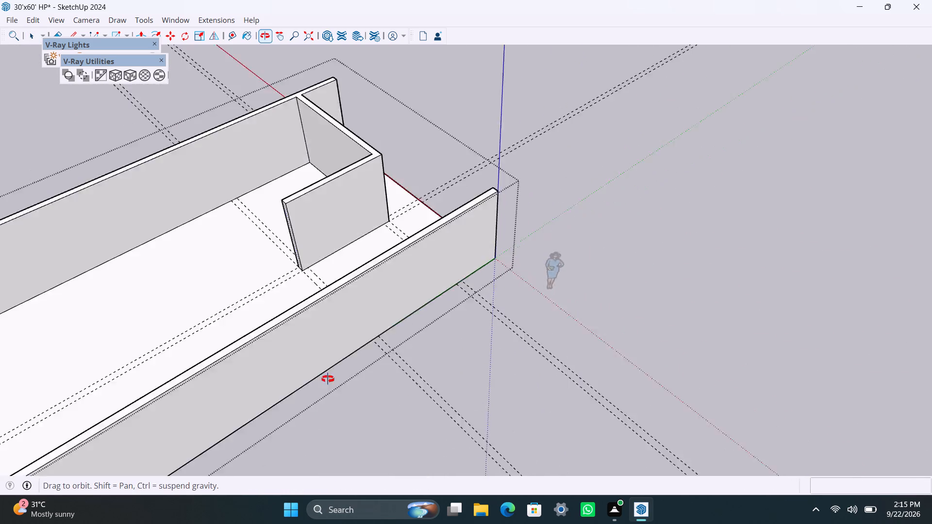
middle_drag(328, 379, 244, 418)
scroll(332, 250, up, 3)
middle_drag(332, 235, 395, 235)
scroll(374, 244, up, 3)
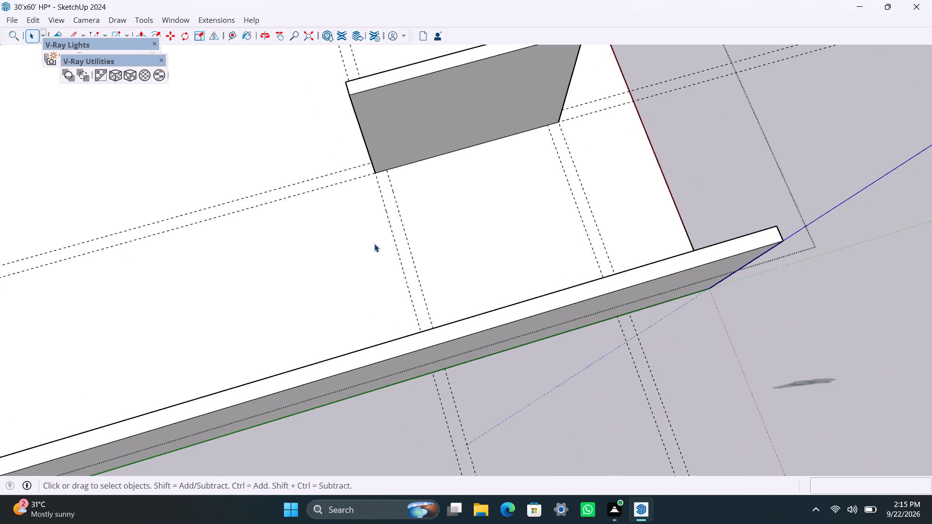
middle_drag(394, 244, 306, 259)
scroll(411, 218, down, 3)
shift+middle_drag(416, 221, 416, 274)
scroll(404, 223, up, 5)
click(414, 192)
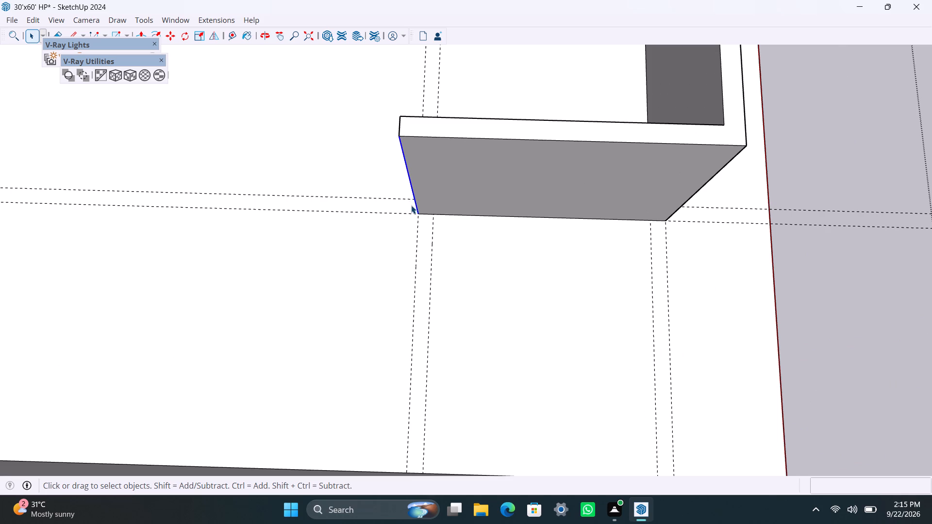
key(m)
click(417, 213)
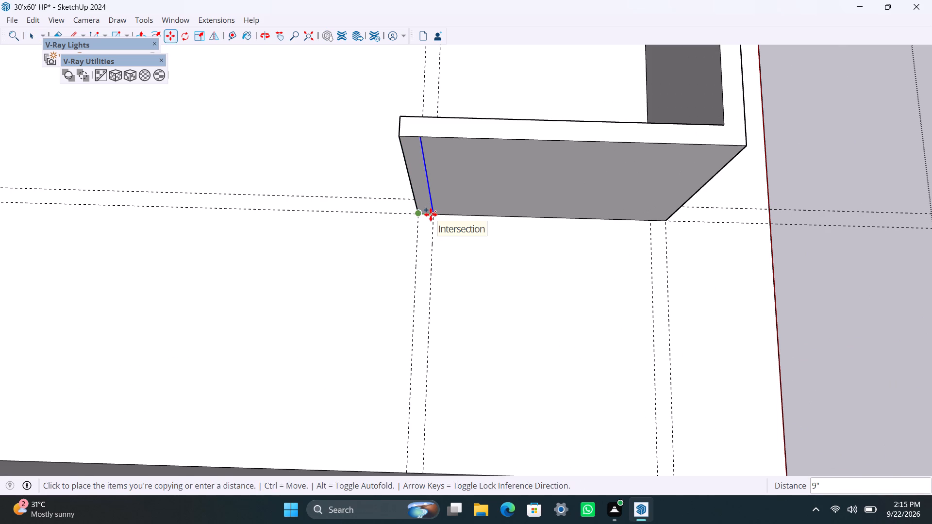
text(9")
key(Return)
key(space)
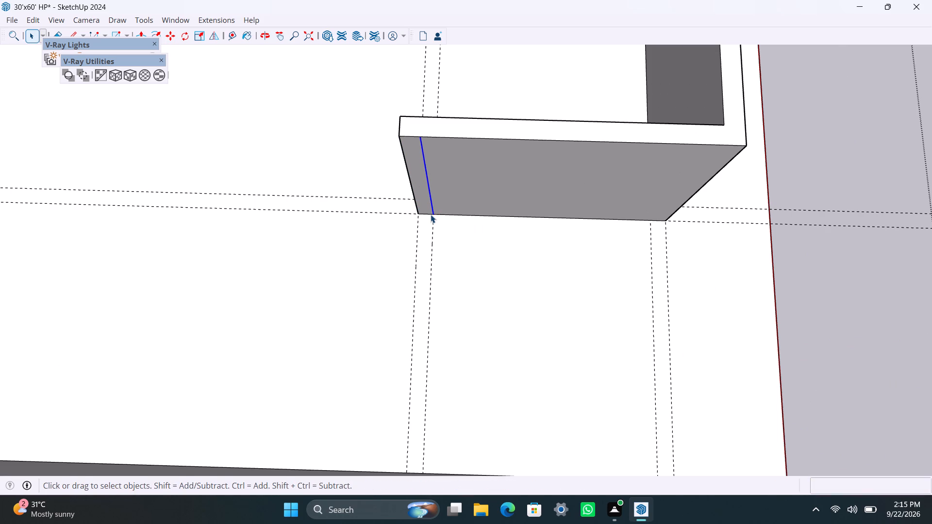
Push/Pull the 9" strip at the return wall's free end across the floor to meet the origin-side long wall.
scroll(412, 134, down, 3)
scroll(410, 175, up, 3)
click(418, 172)
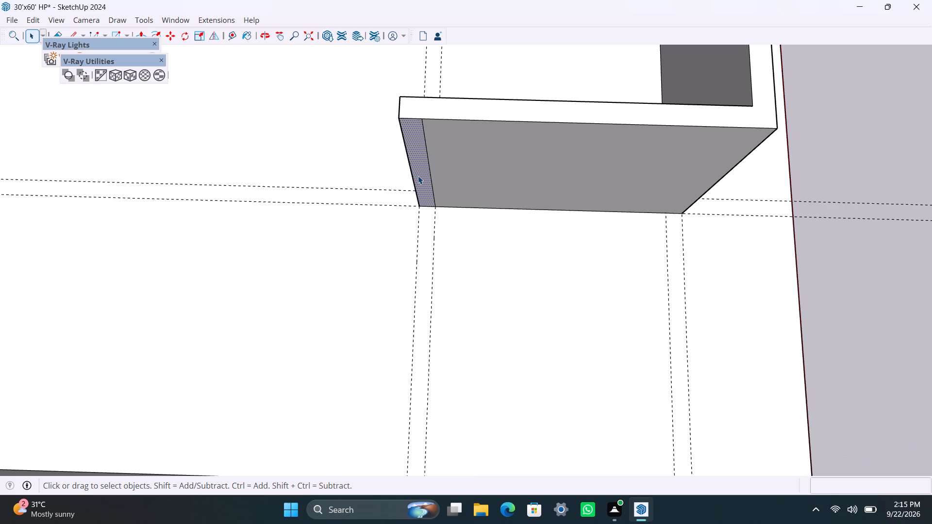
key(p)
scroll(417, 176, down, 9)
drag(419, 172, 421, 242)
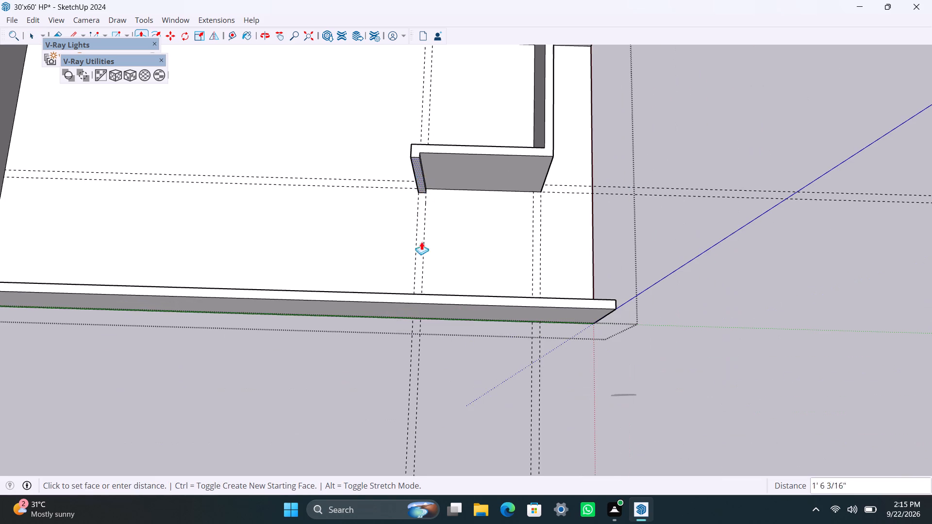
drag(421, 242, 420, 294)
key(space)
Delete the seam edge on the wall tops where the new cross wall meets the origin-side long wall.
scroll(457, 271, down, 5)
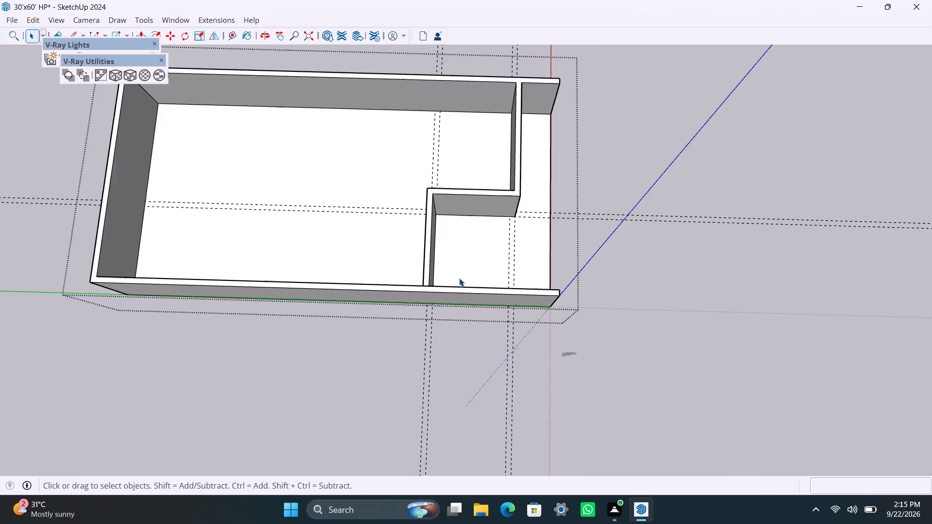
middle_drag(460, 278, 22, 242)
scroll(501, 404, up, 6)
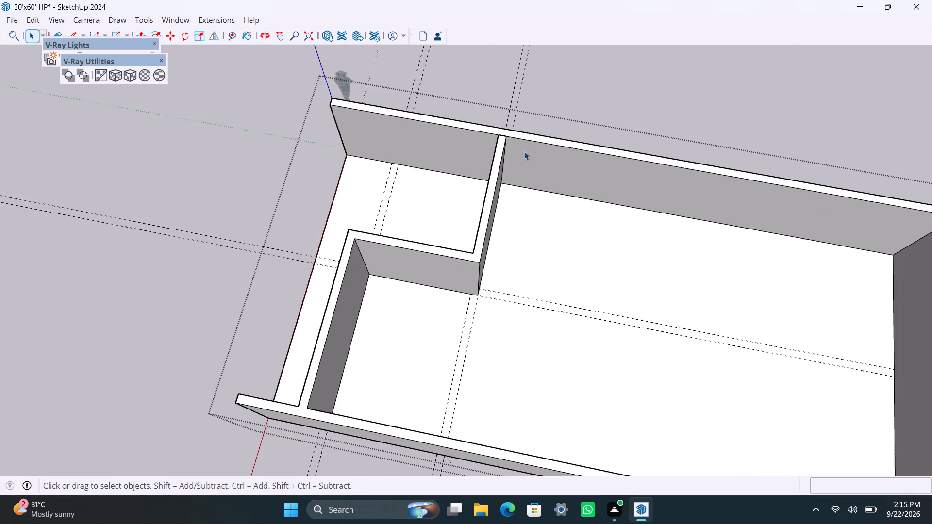
scroll(524, 151, up, 1)
scroll(483, 142, up, 20)
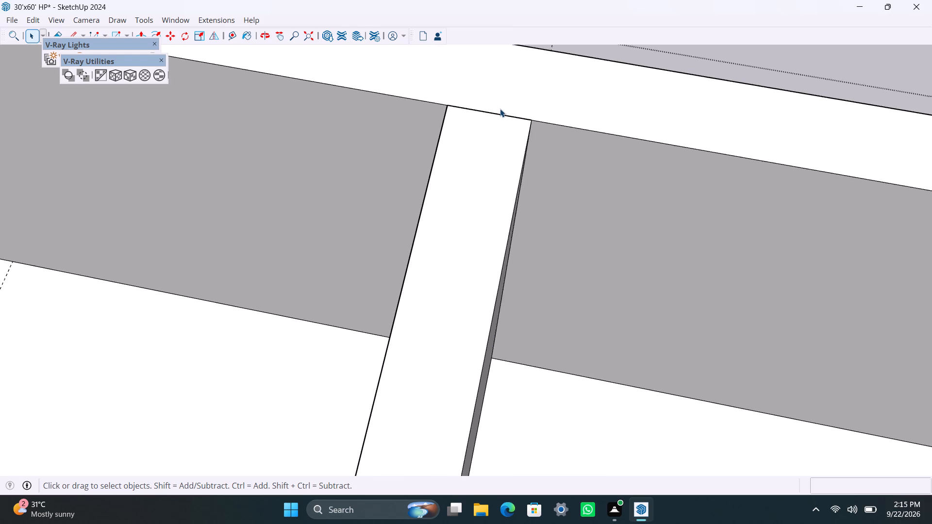
scroll(500, 109, up, 7)
scroll(500, 111, down, 20)
scroll(500, 111, down, 2)
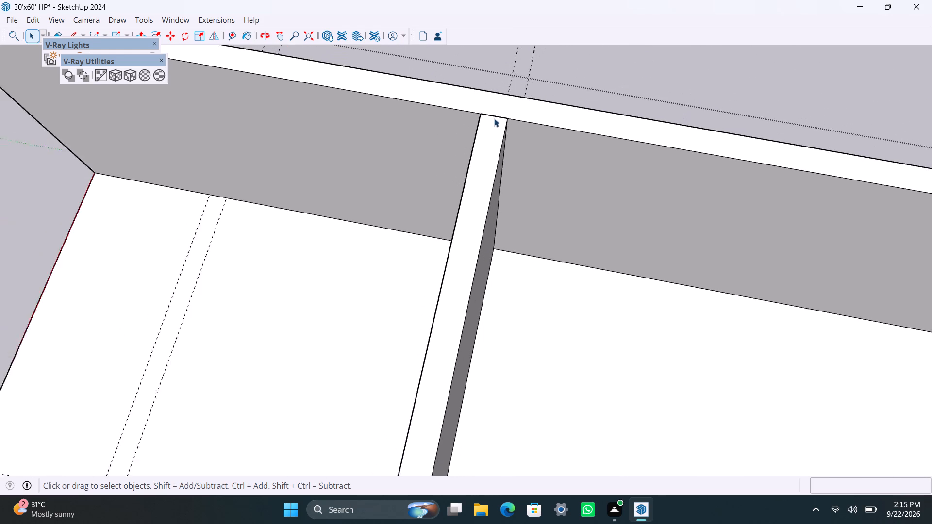
scroll(494, 118, down, 5)
scroll(486, 130, up, 20)
scroll(486, 130, up, 7)
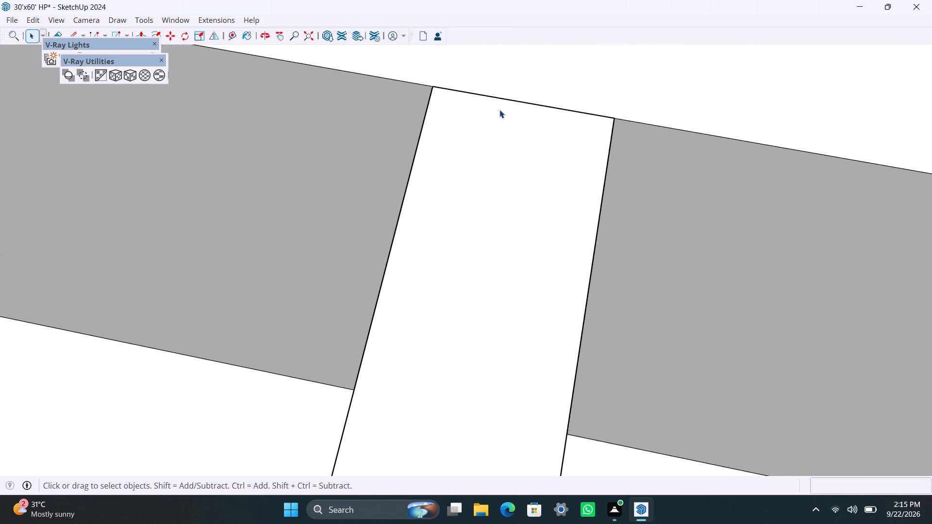
scroll(499, 110, up, 8)
click(506, 87)
double_click(506, 87)
triple_click(506, 87)
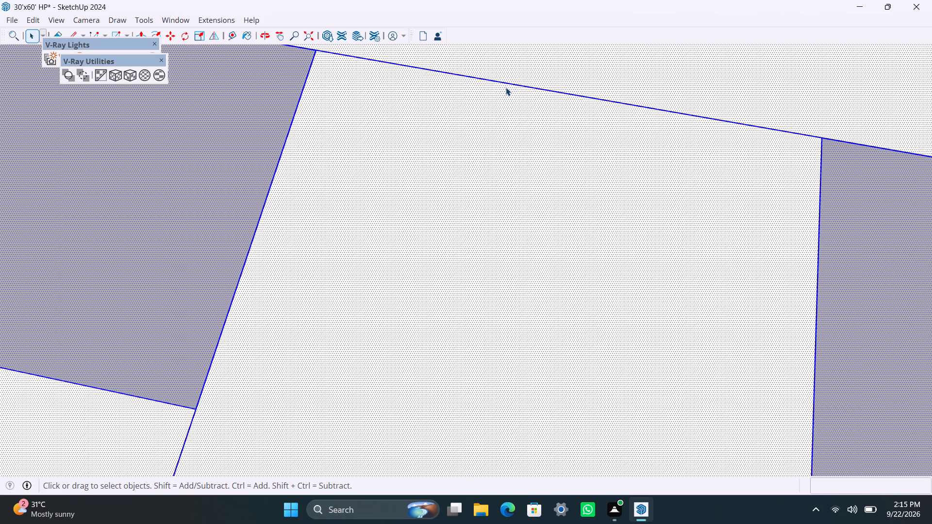
click(508, 86)
click(508, 86)
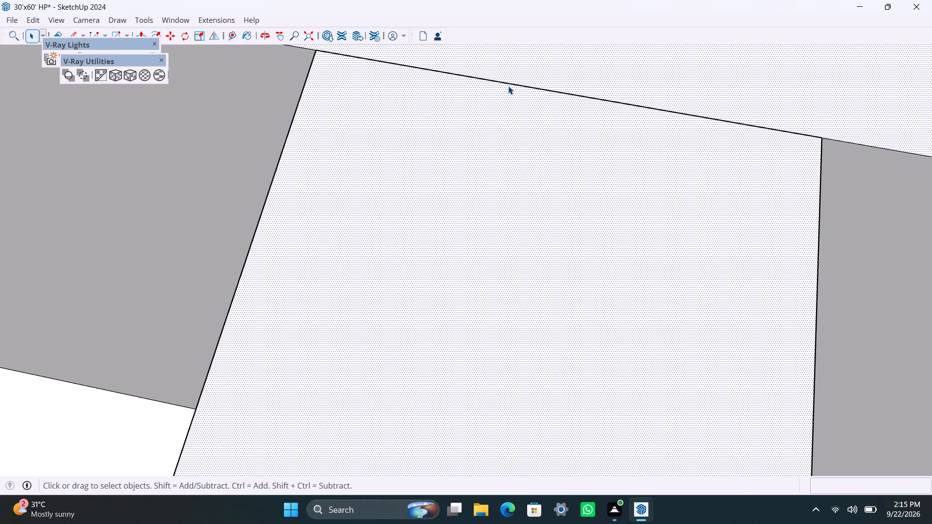
click(508, 86)
click(508, 86)
click(505, 86)
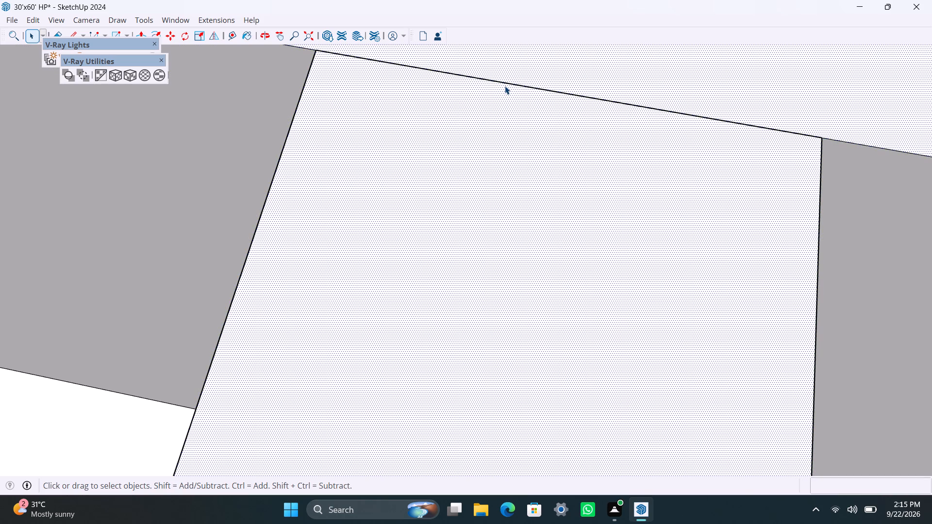
click(505, 83)
key(Delete)
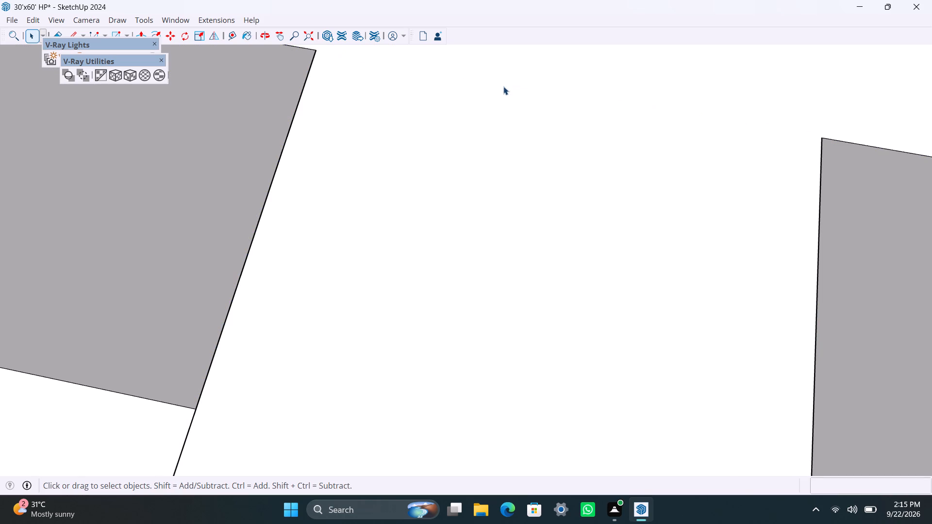
Leave the house group and delete all the guides in the model.
scroll(467, 154, down, 20)
scroll(467, 154, down, 20)
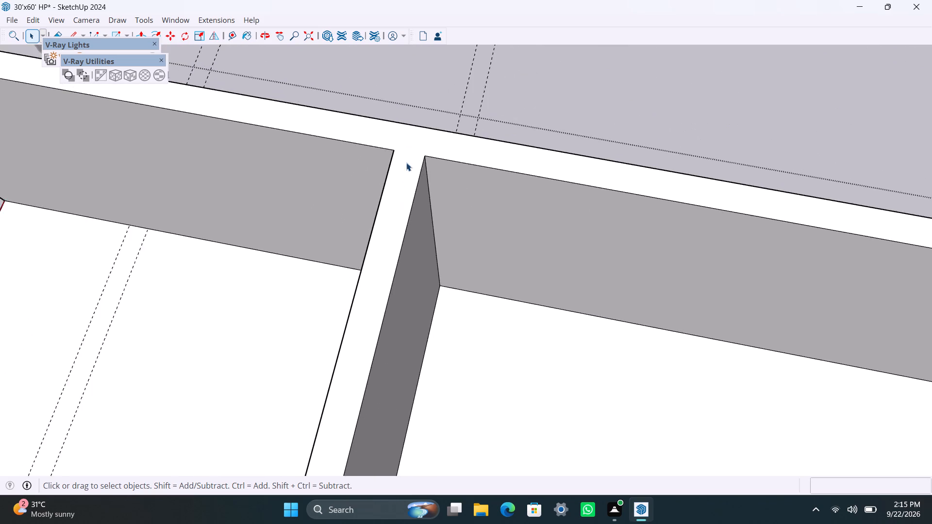
scroll(406, 163, down, 20)
scroll(406, 163, down, 5)
click(273, 212)
double_click(247, 210)
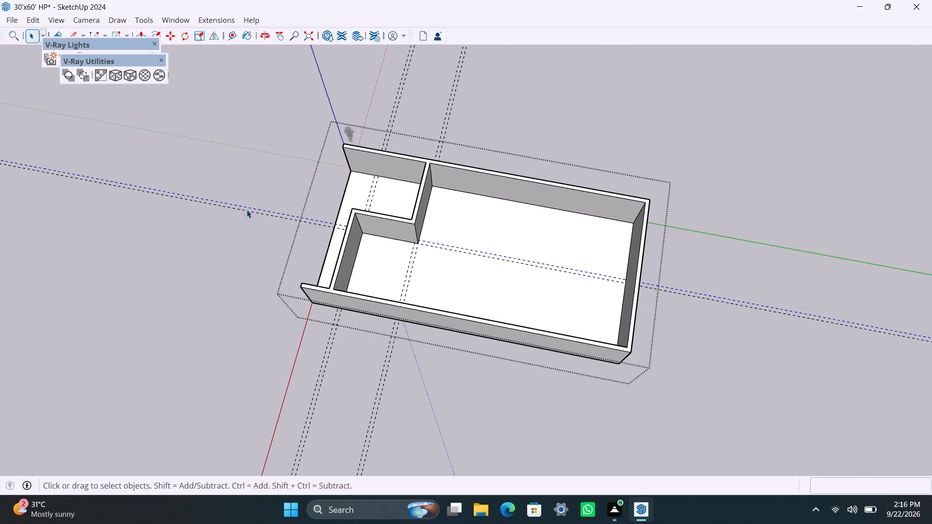
click(206, 242)
click(30, 18)
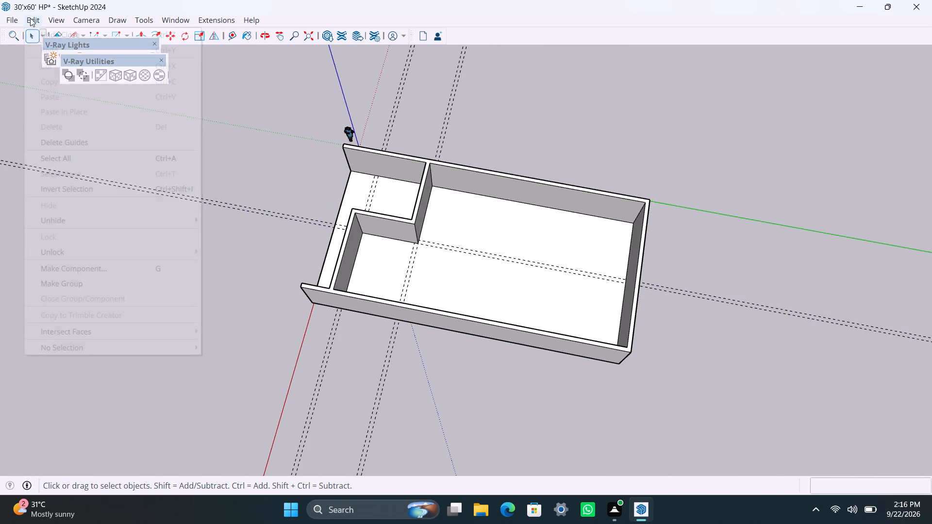
click(84, 142)
click(182, 117)
Examine the stepped front walls and the overall house shell from above and from the open end.
scroll(152, 247, down, 5)
scroll(153, 263, up, 1)
middle_drag(154, 264, 449, 290)
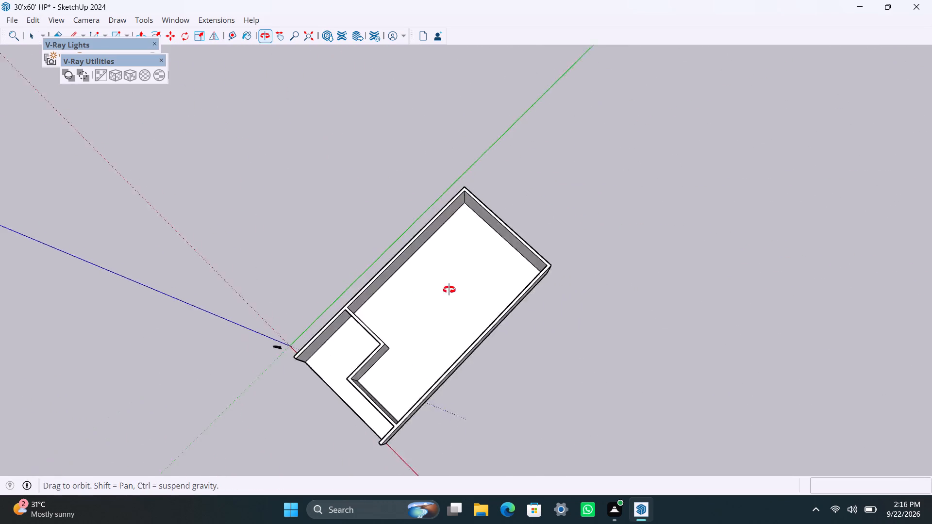
middle_drag(449, 290, 528, 263)
scroll(431, 260, down, 4)
middle_drag(371, 273, 319, 193)
scroll(321, 301, up, 8)
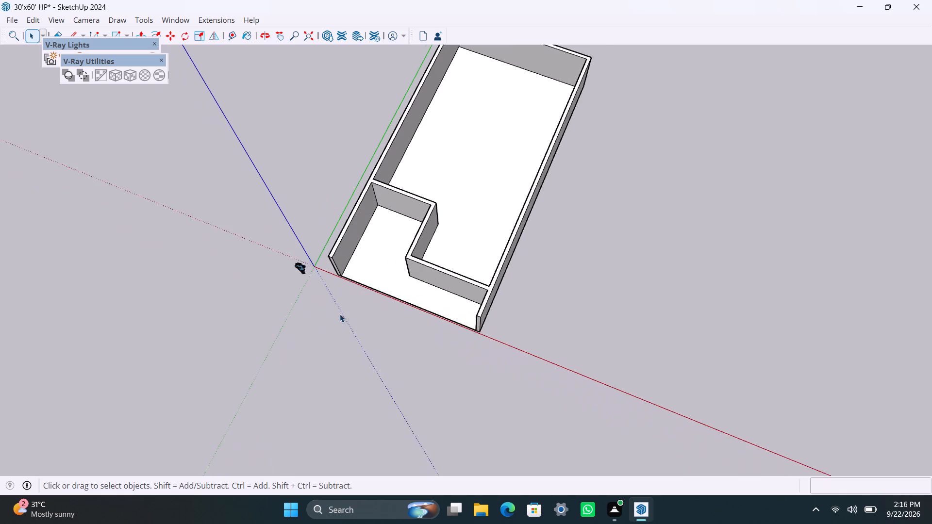
middle_drag(328, 327, 425, 288)
scroll(424, 284, down, 4)
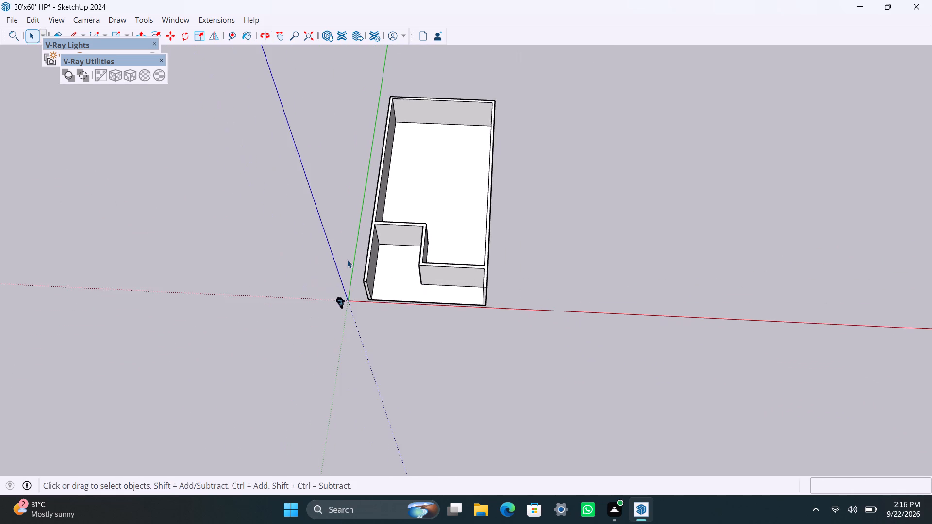
shift+middle_drag(345, 257, 326, 334)
scroll(340, 366, up, 3)
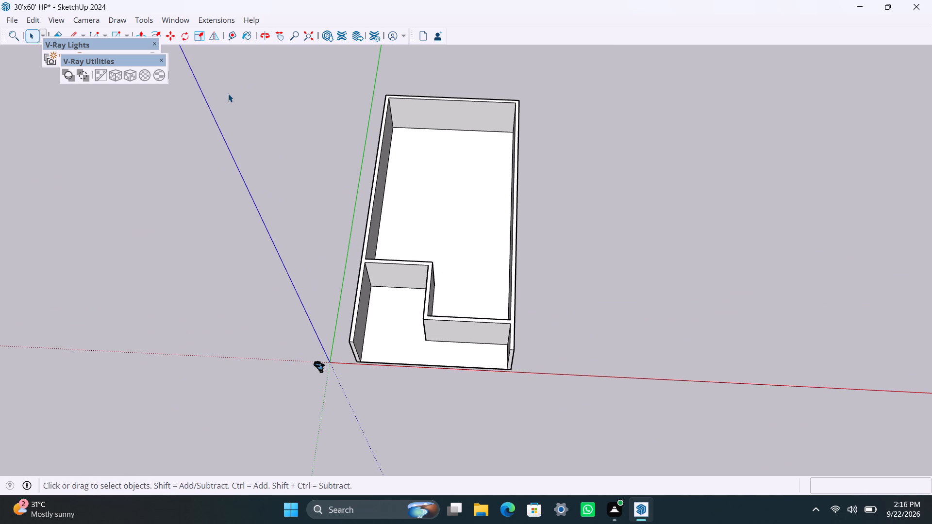
Examine the house shell and its stepped front walls from above and from both long sides.
scroll(403, 308, down, 3)
scroll(402, 310, up, 4)
shift+middle_drag(403, 302, 348, 298)
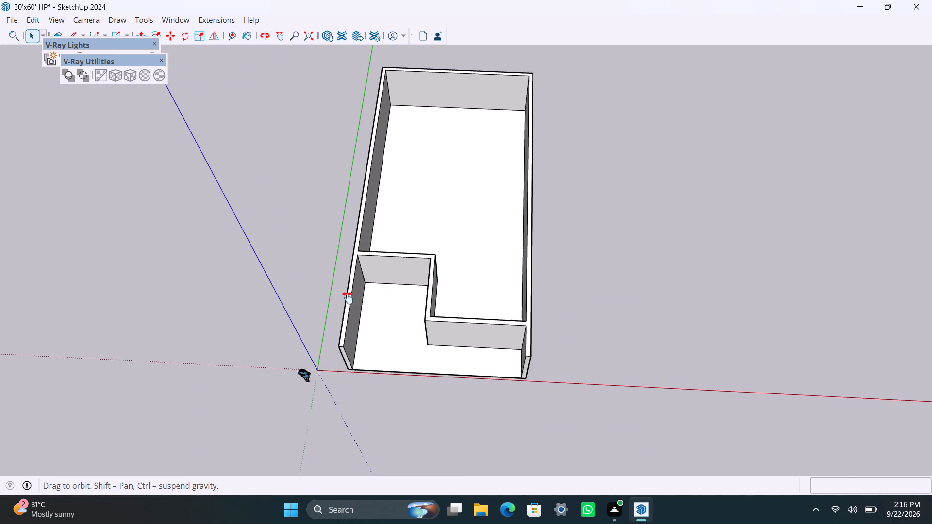
shift+middle_drag(348, 298, 289, 308)
scroll(322, 356, up, 2)
middle_drag(325, 363, 356, 274)
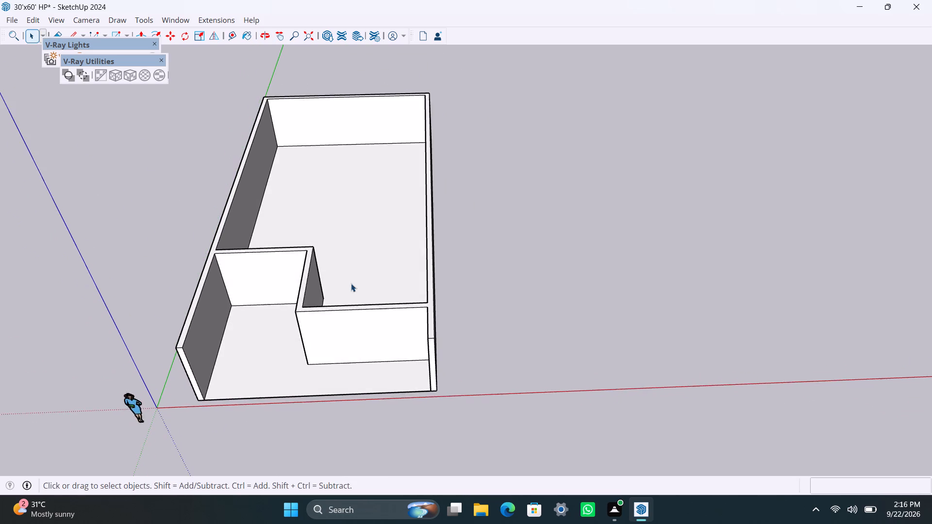
scroll(351, 283, down, 3)
shift+middle_drag(337, 320, 382, 365)
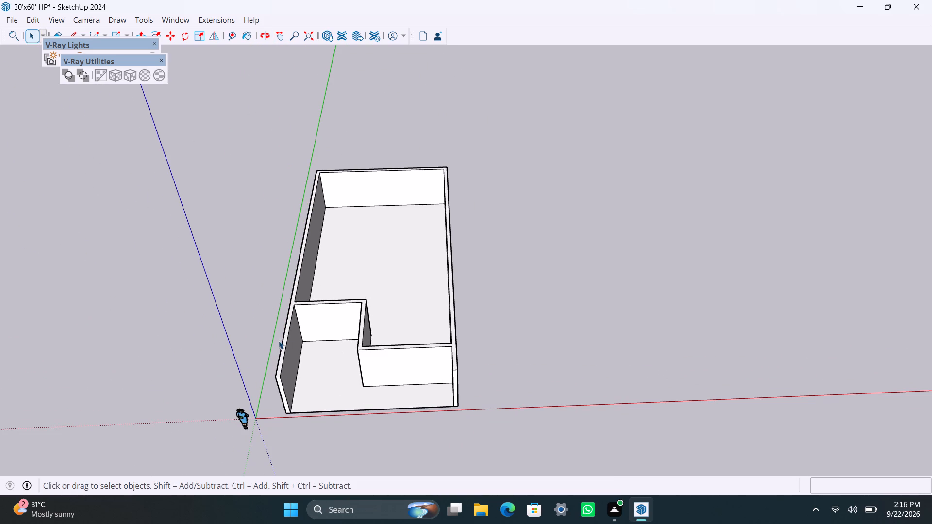
scroll(315, 360, down, 4)
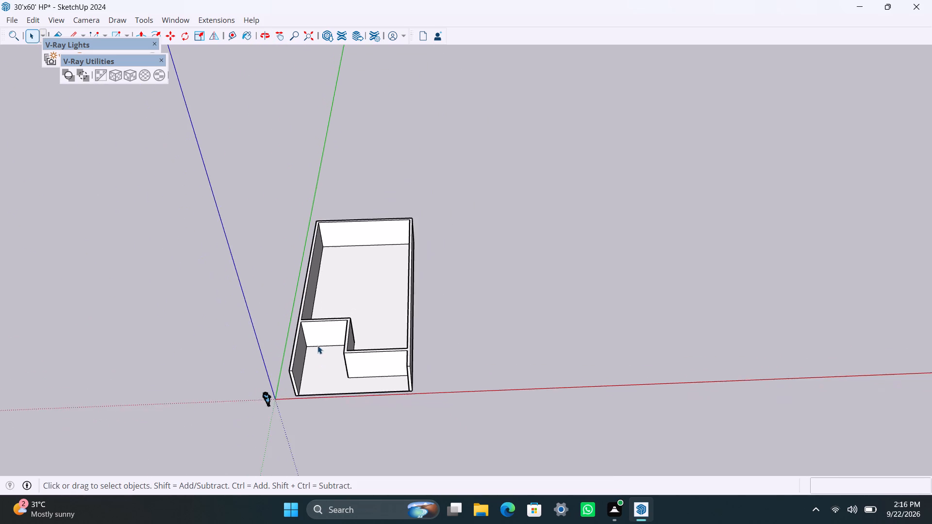
scroll(317, 344, up, 3)
scroll(288, 333, down, 6)
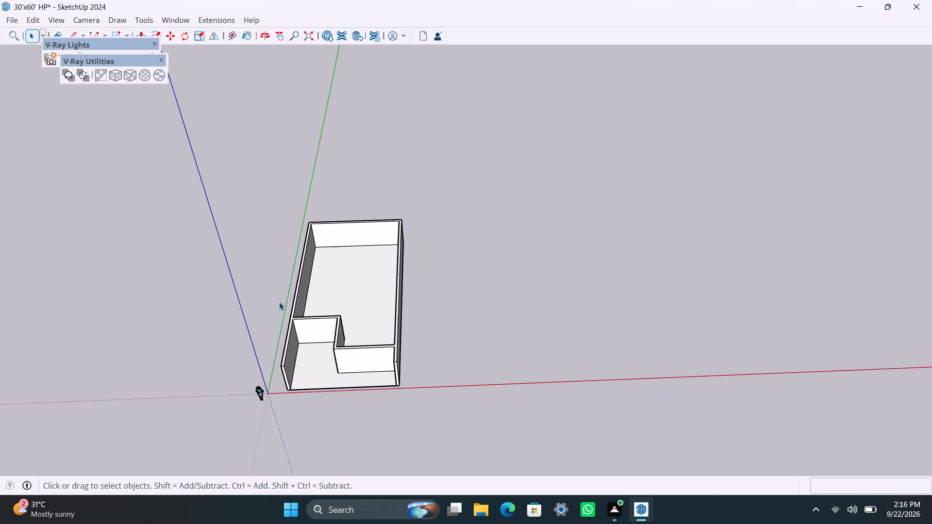
middle_drag(271, 308, 322, 368)
scroll(360, 266, up, 3)
scroll(341, 354, up, 2)
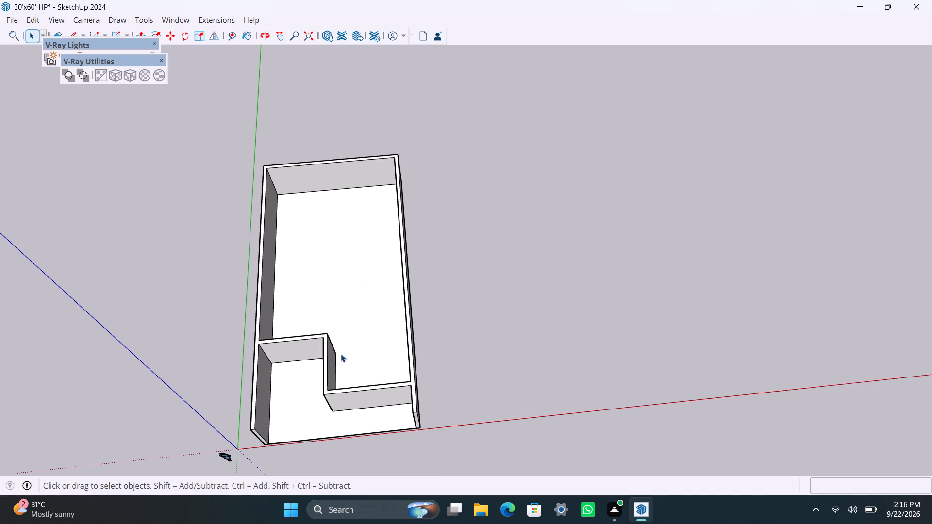
middle_drag(341, 365, 730, 335)
scroll(426, 404, down, 5)
shift+middle_drag(426, 388, 311, 177)
scroll(311, 177, up, 4)
middle_drag(317, 173, 409, 207)
scroll(380, 182, up, 3)
shift+middle_drag(381, 178, 463, 181)
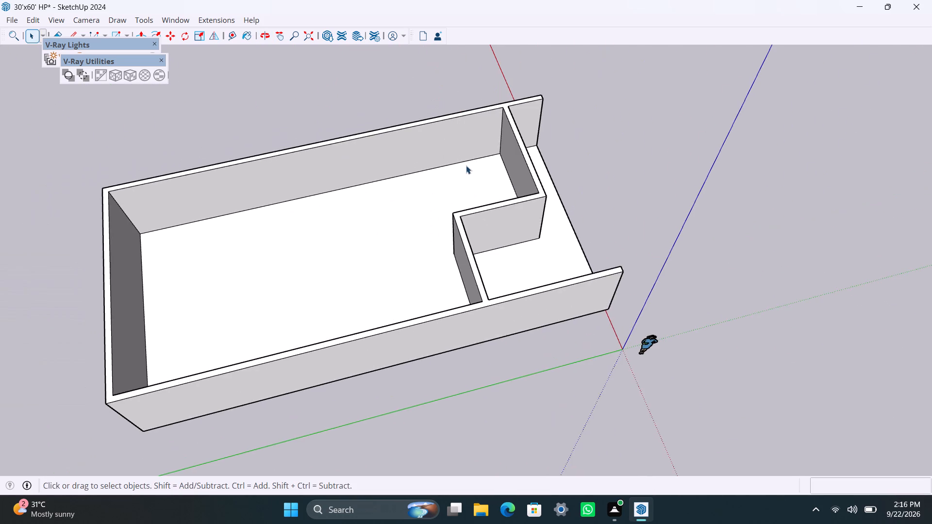
Inside the house group, copy the front inner corner's vertical edge 12' along the long wall farther from the origin.
scroll(466, 165, up, 3)
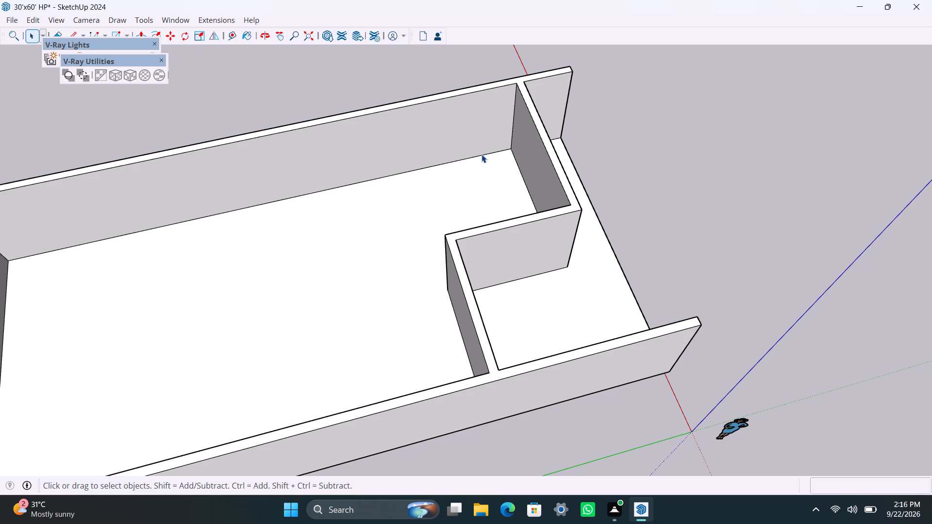
scroll(516, 140, up, 4)
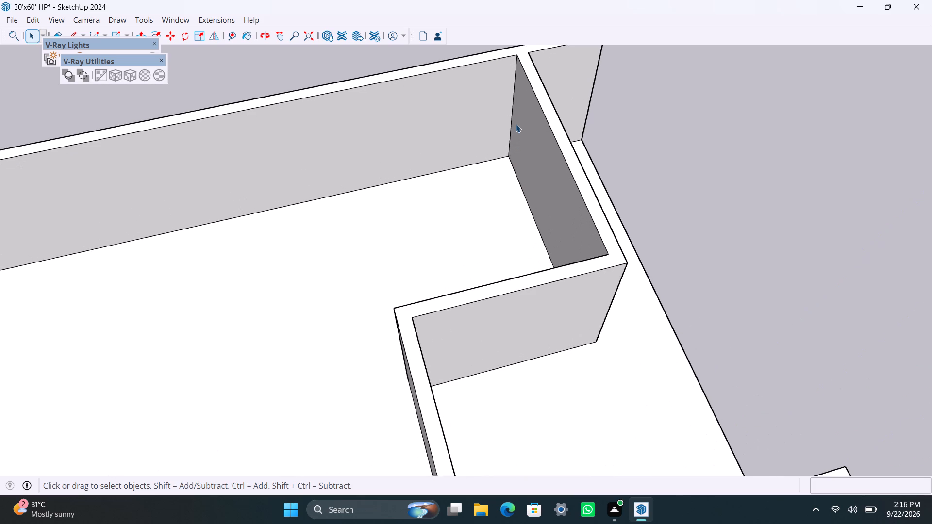
click(513, 119)
triple_click(513, 126)
click(511, 126)
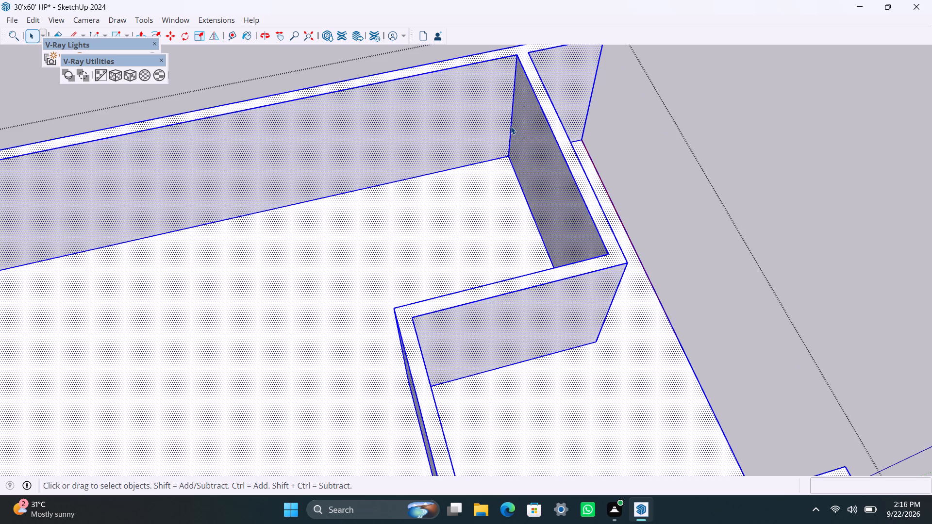
click(511, 126)
click(512, 130)
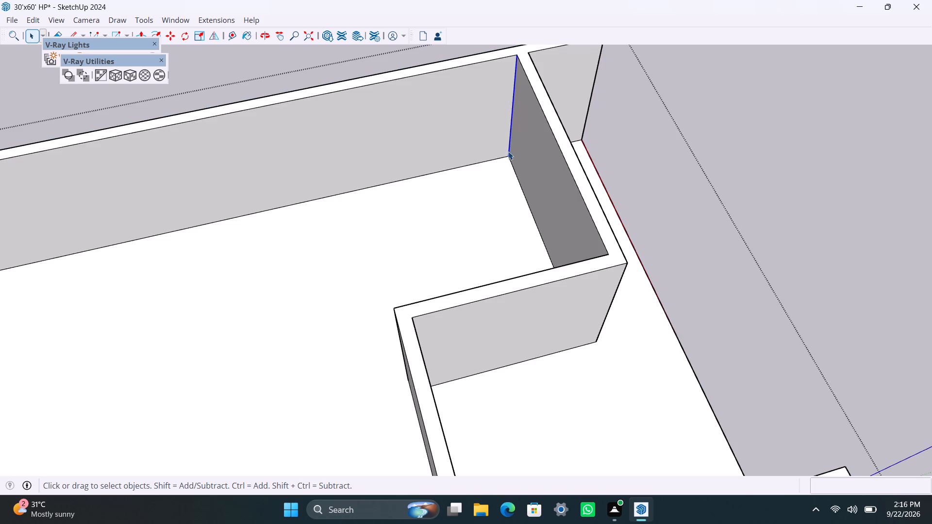
key(m)
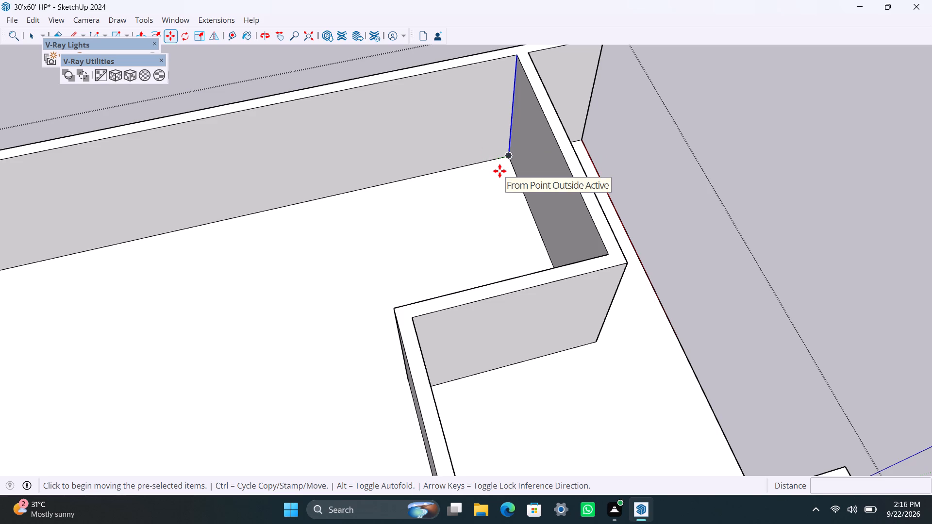
key(m)
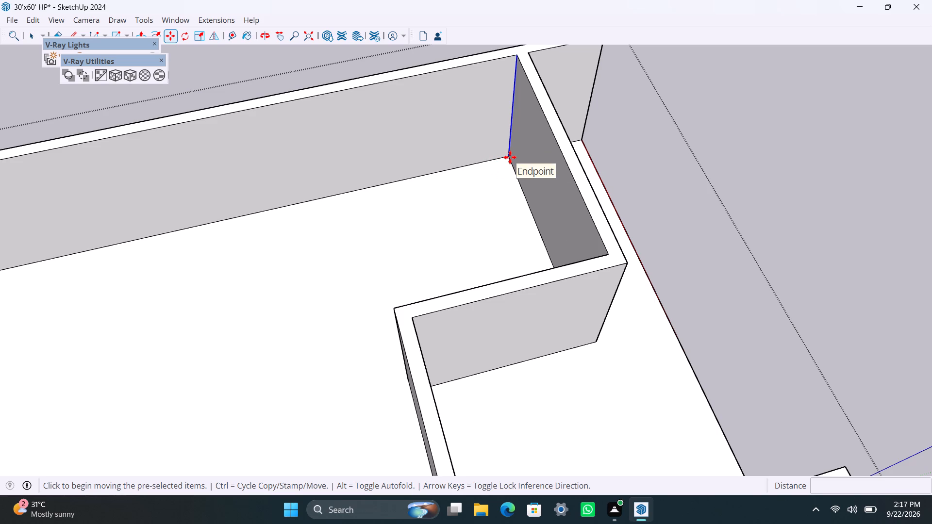
click(510, 157)
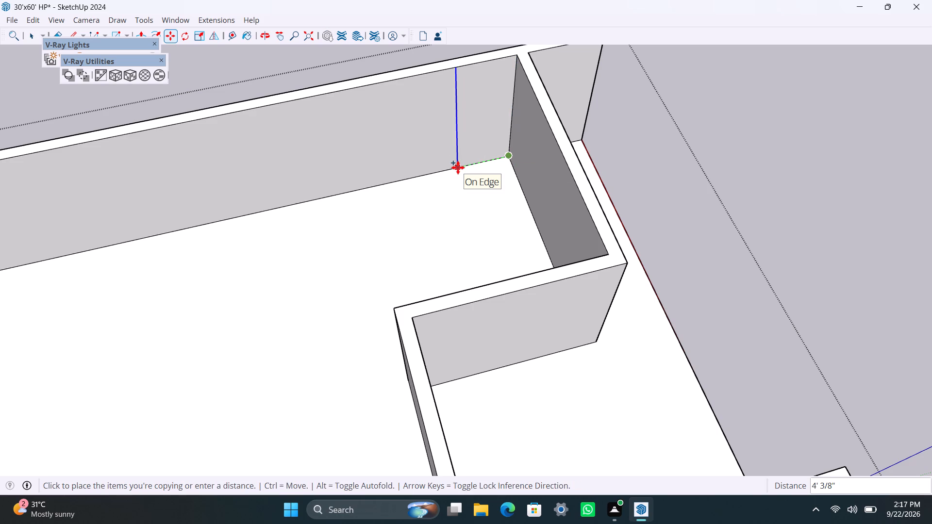
text(12')
key(Return)
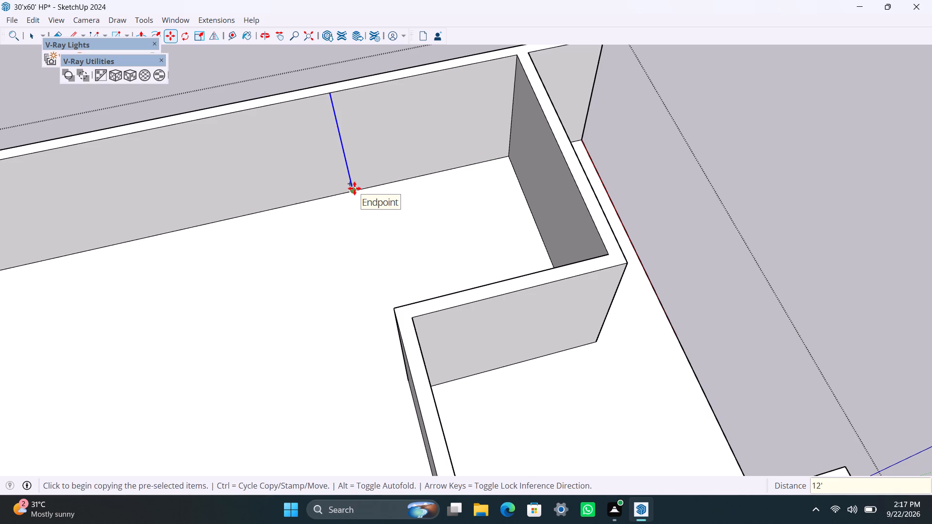
Copy the new vertical edge another 4.5" along the wall to outline the partition's thickness.
click(354, 188)
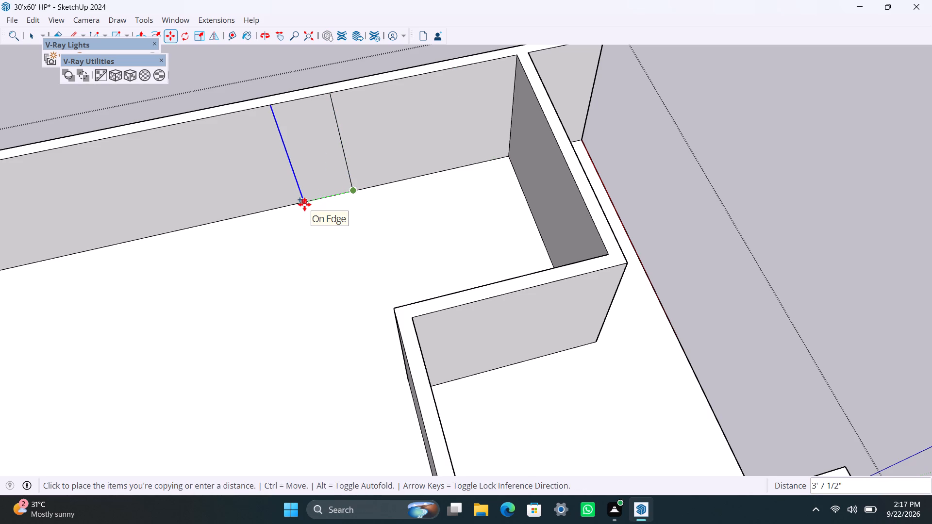
text(4.5")
key(Return)
key(space)
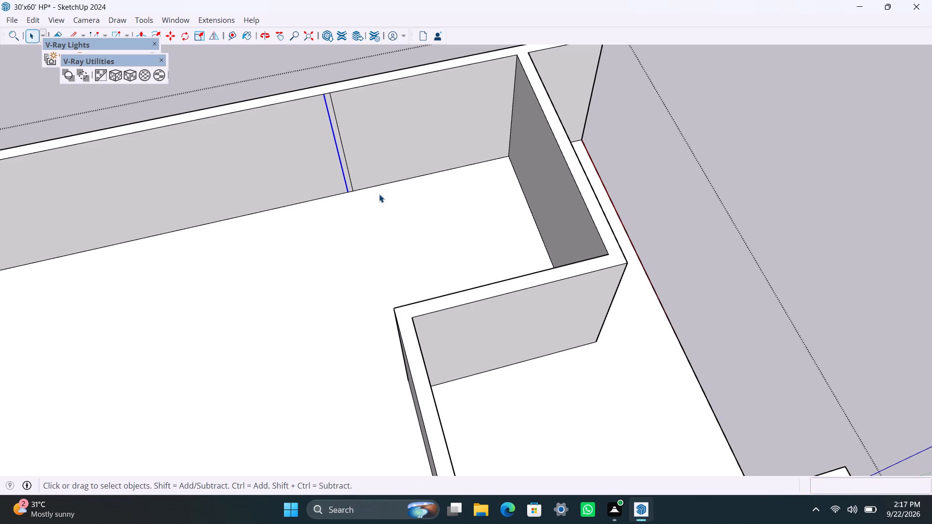
Push/Pull the 4.5" strip on the long wall 7' into the room to form a partition wall.
scroll(384, 167, up, 1)
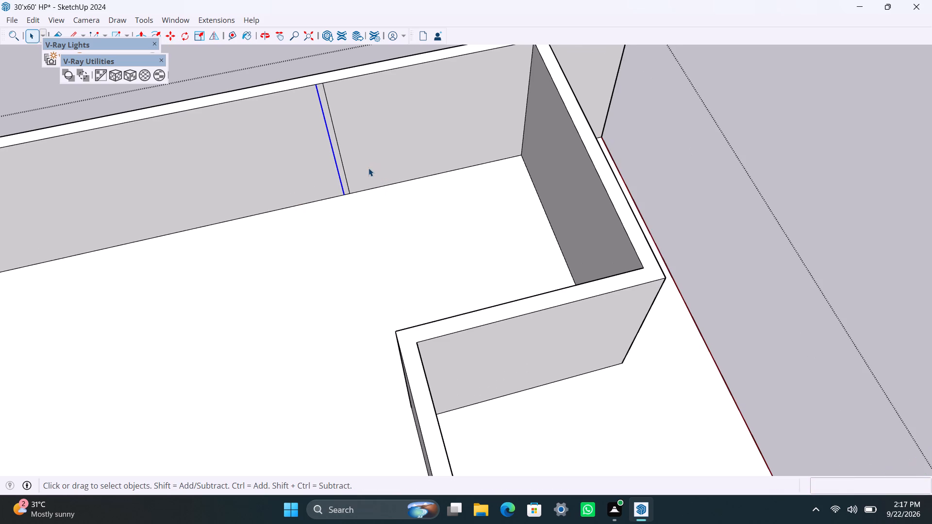
scroll(367, 168, up, 5)
click(335, 167)
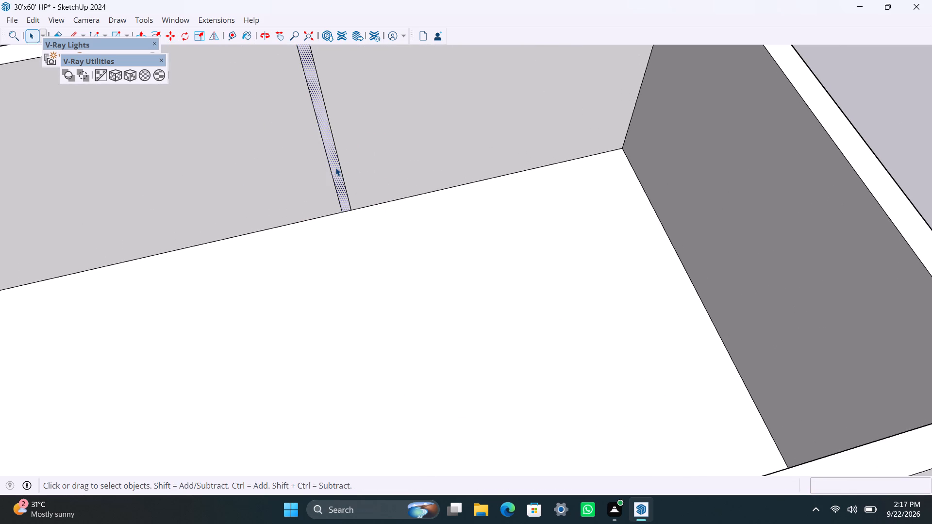
key(p)
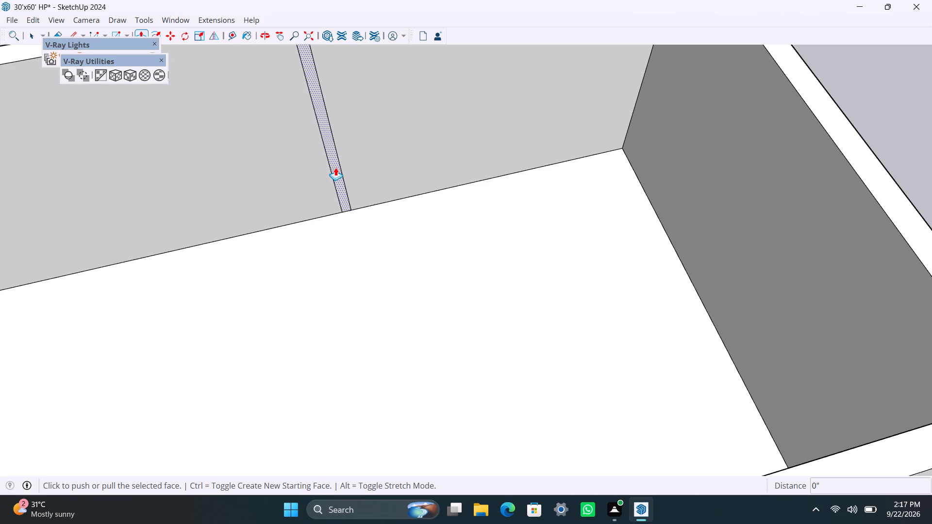
drag(335, 167, 328, 241)
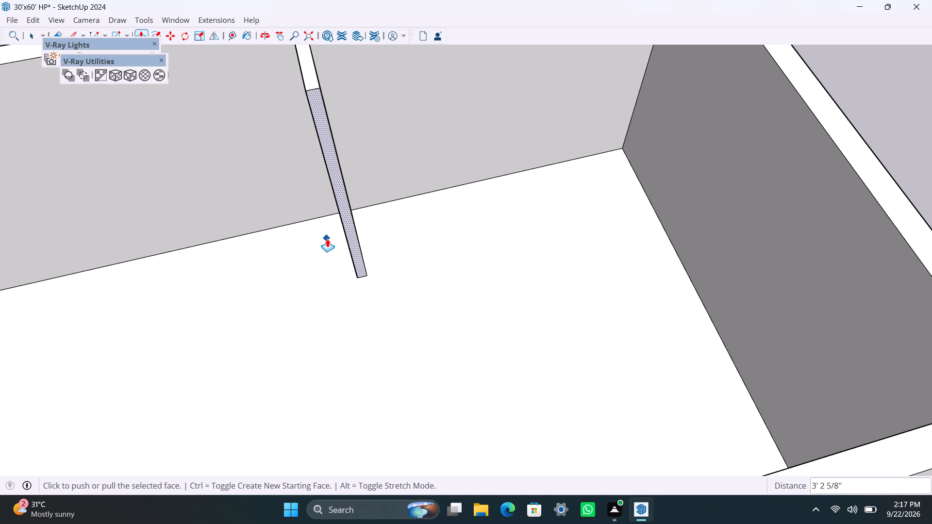
text(7')
key(Return)
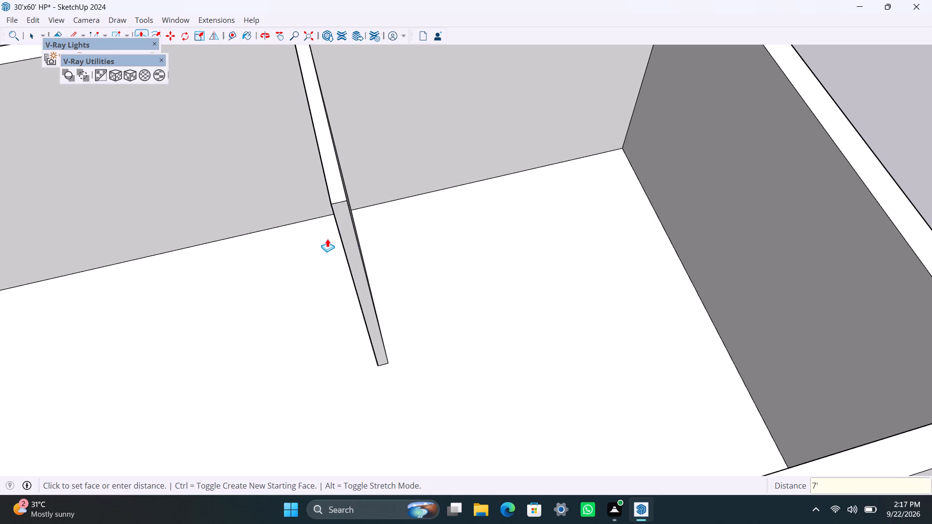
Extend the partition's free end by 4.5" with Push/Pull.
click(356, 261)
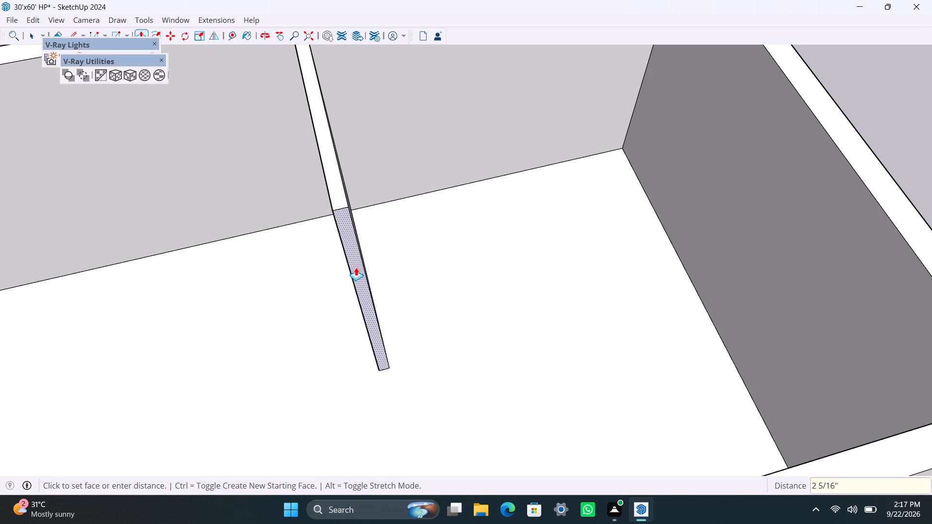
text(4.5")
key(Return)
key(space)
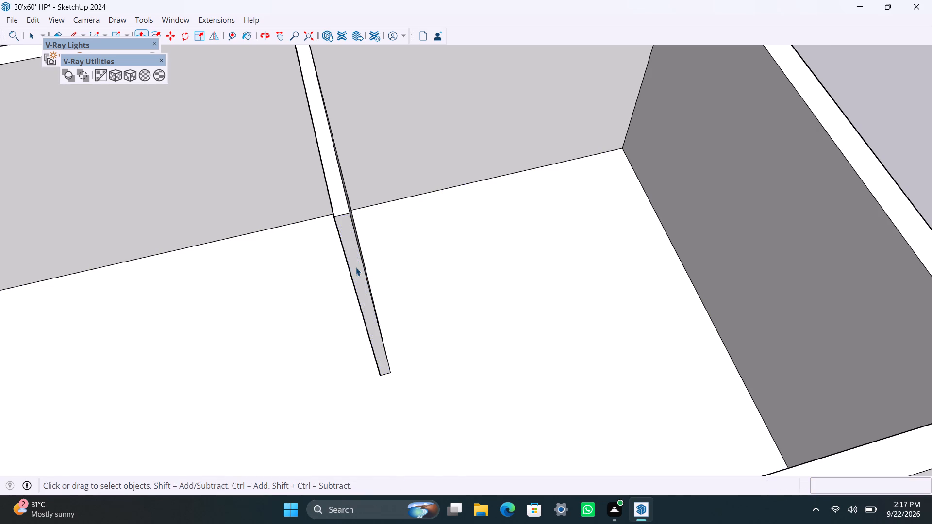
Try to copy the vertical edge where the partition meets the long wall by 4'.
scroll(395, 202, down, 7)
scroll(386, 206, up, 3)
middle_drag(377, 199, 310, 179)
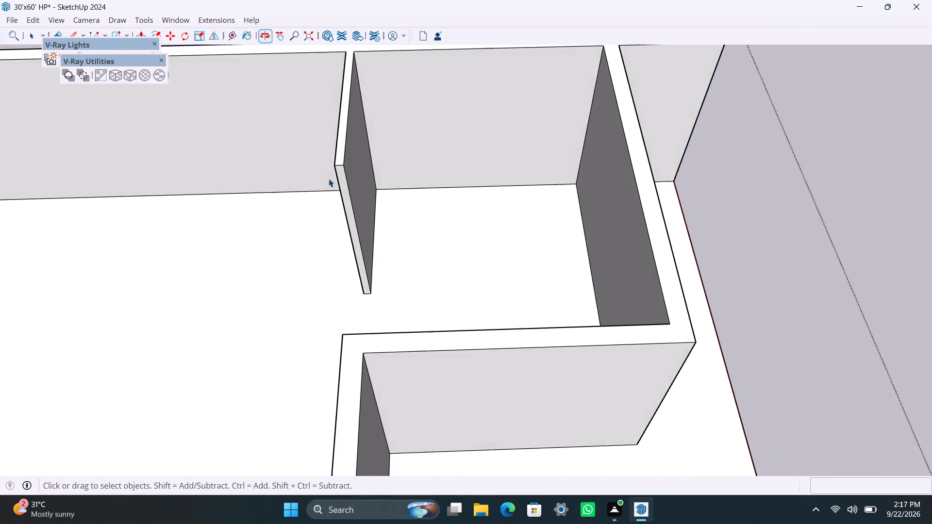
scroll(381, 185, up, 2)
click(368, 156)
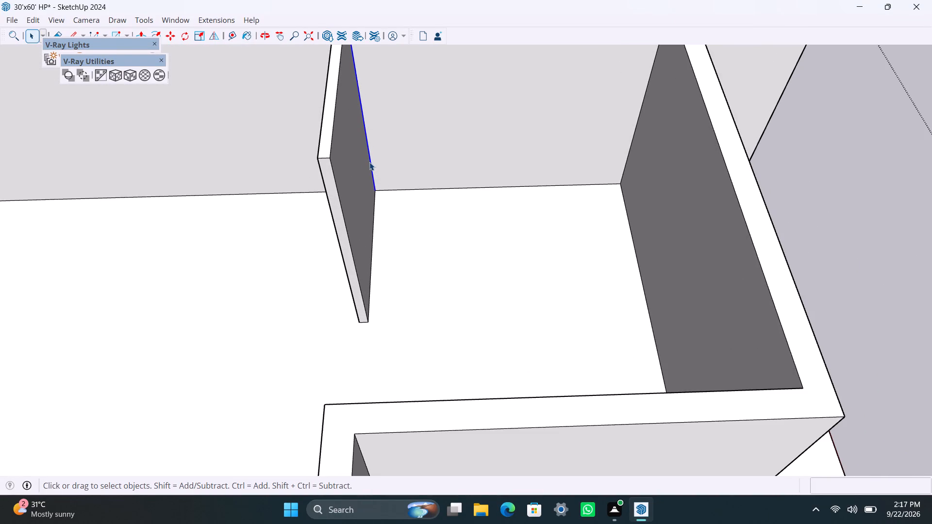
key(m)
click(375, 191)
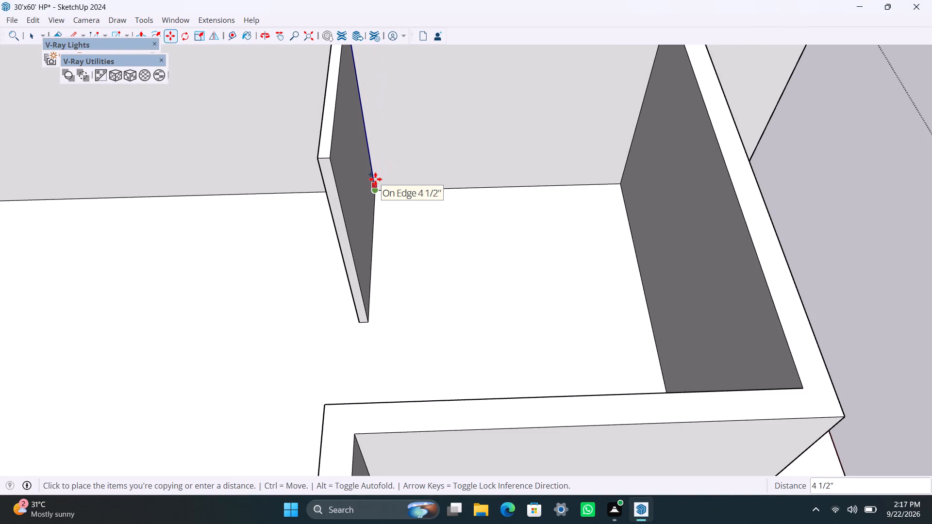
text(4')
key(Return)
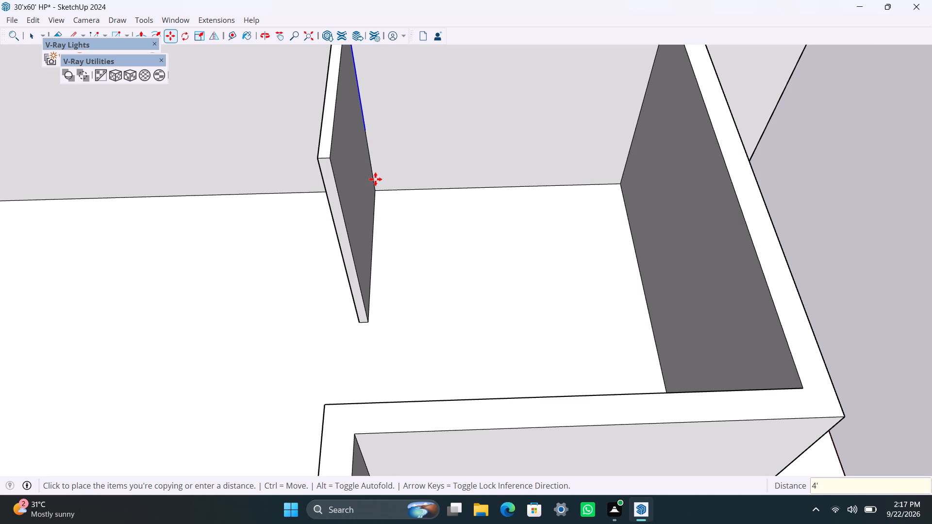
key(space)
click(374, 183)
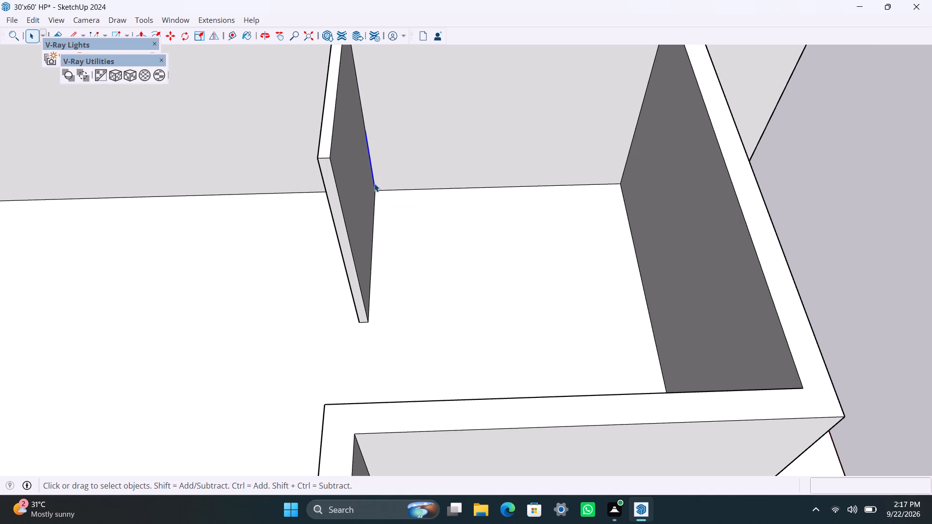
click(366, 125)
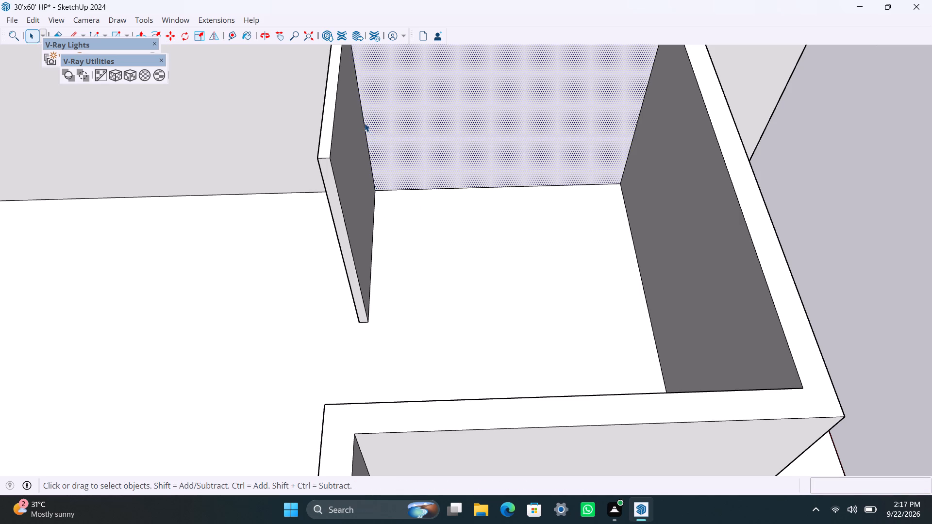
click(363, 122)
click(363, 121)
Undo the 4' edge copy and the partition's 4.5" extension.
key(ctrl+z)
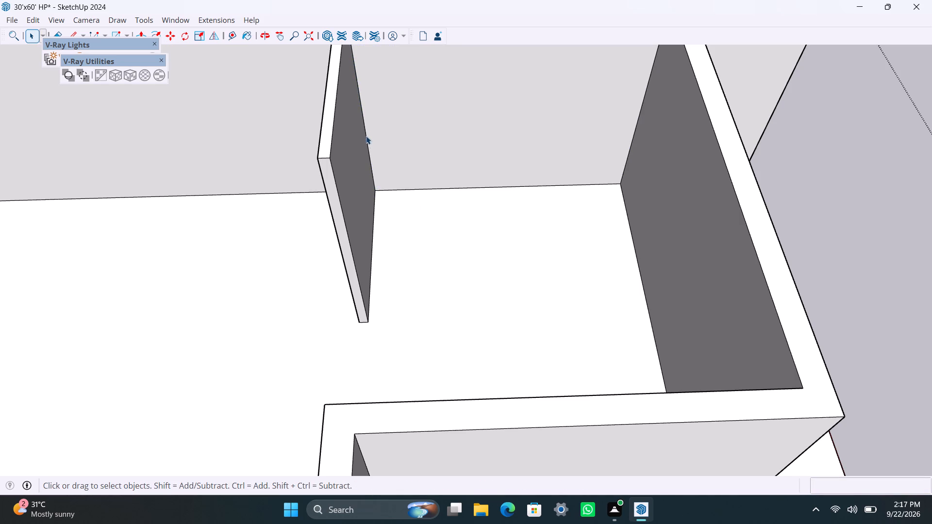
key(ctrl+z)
Push/Pull the partition's free end face outward by 4.5".
click(367, 146)
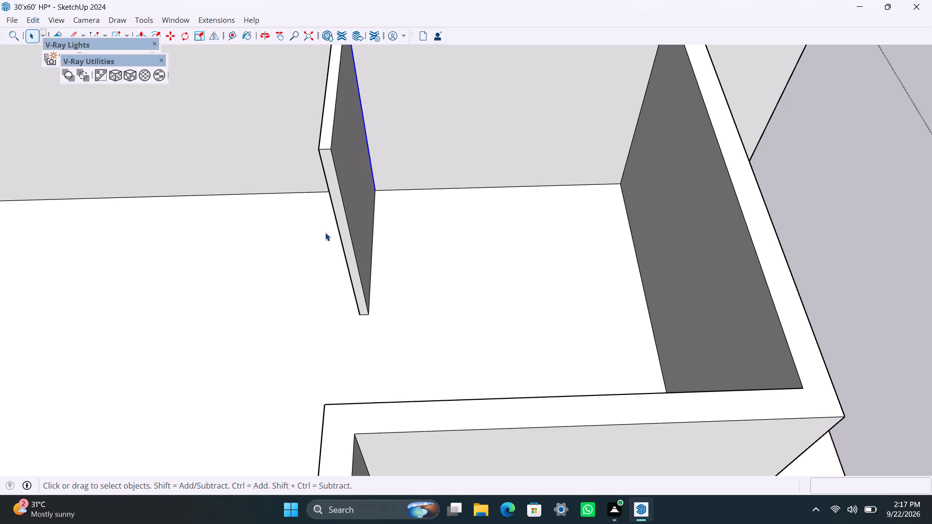
click(334, 200)
key(p)
drag(334, 200, 335, 207)
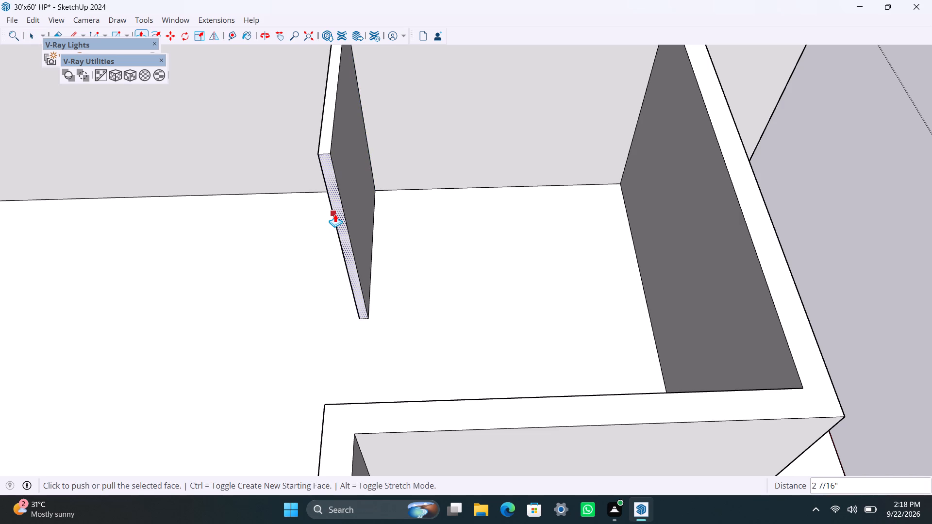
text(4.5")
key(Return)
key(space)
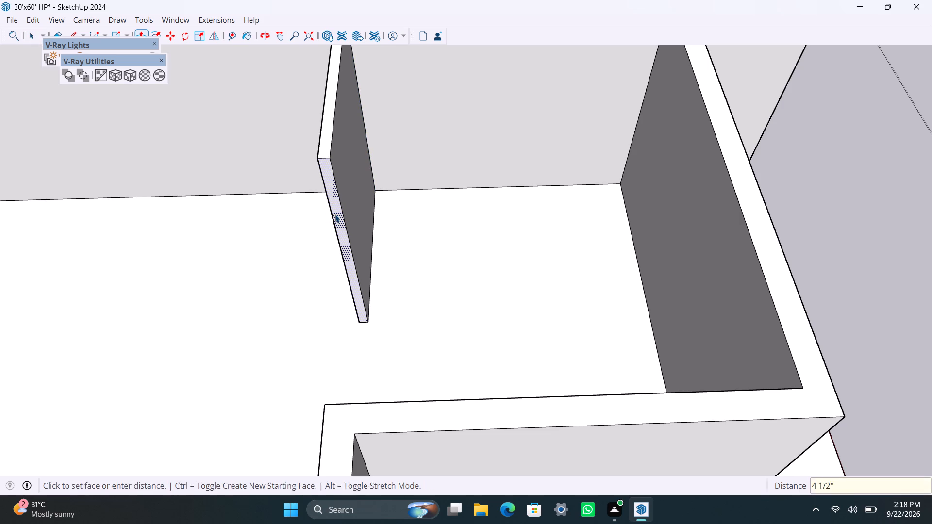
Copy the partition's vertical corner edge 4' along the long wall, and copy that new edge another 4.5" to outline a second partition.
click(365, 130)
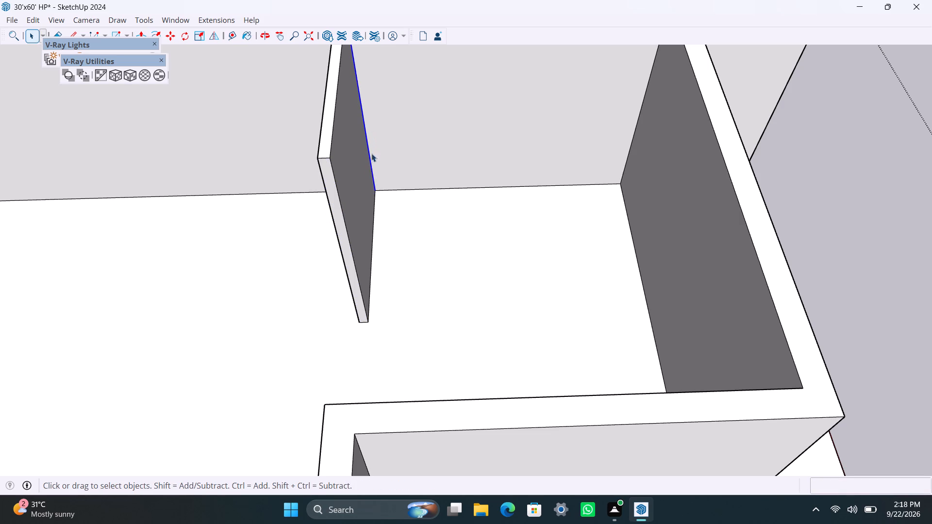
key(m)
click(374, 188)
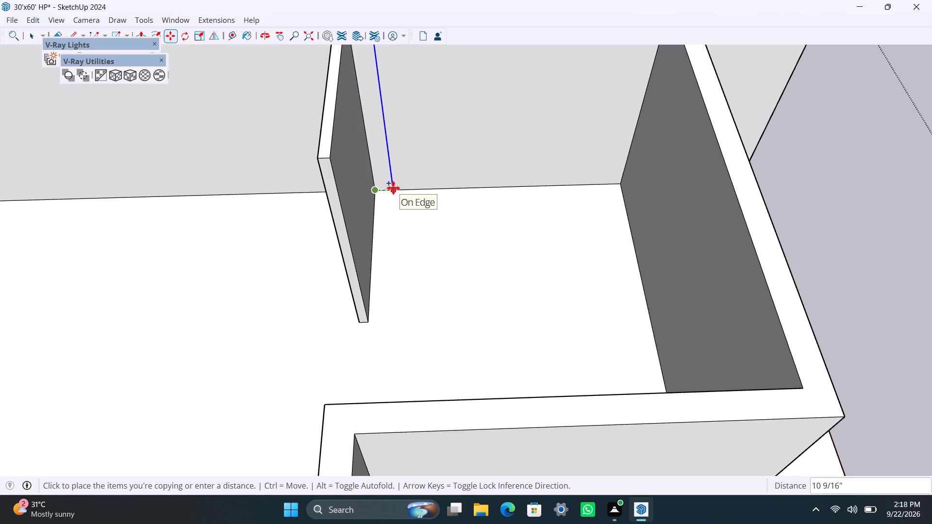
text(4')
key(Return)
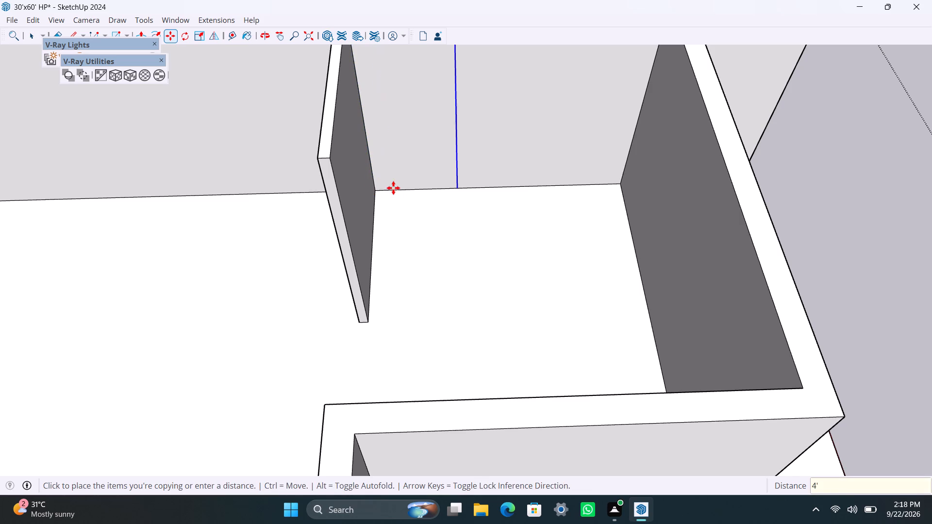
click(464, 185)
text(4.5")
key(Return)
key(space)
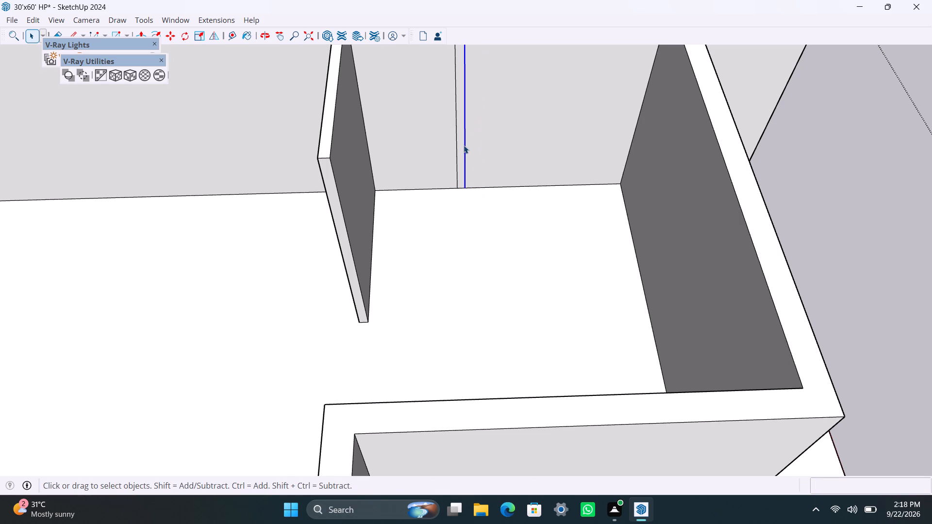
Push/Pull the 4.5" strip out from the long wall until it is level with the first partition's free end.
click(460, 149)
key(p)
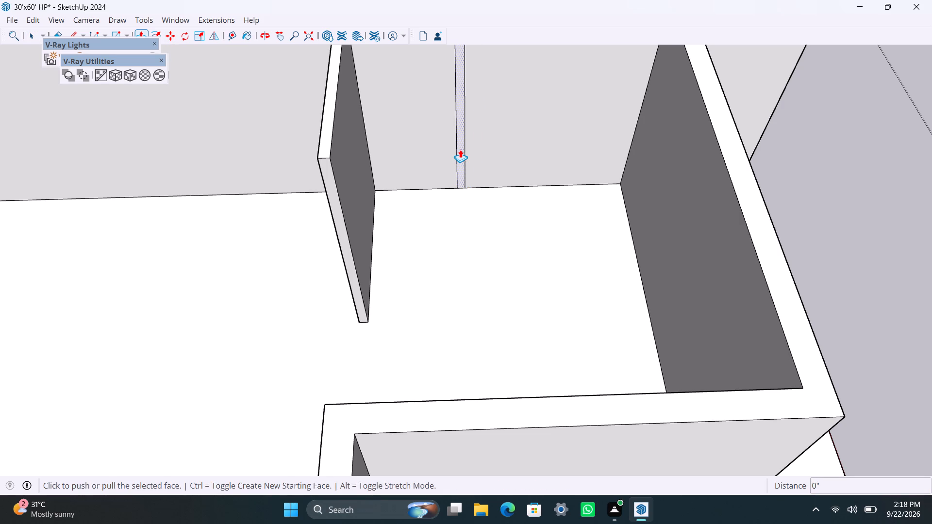
drag(460, 149, 397, 291)
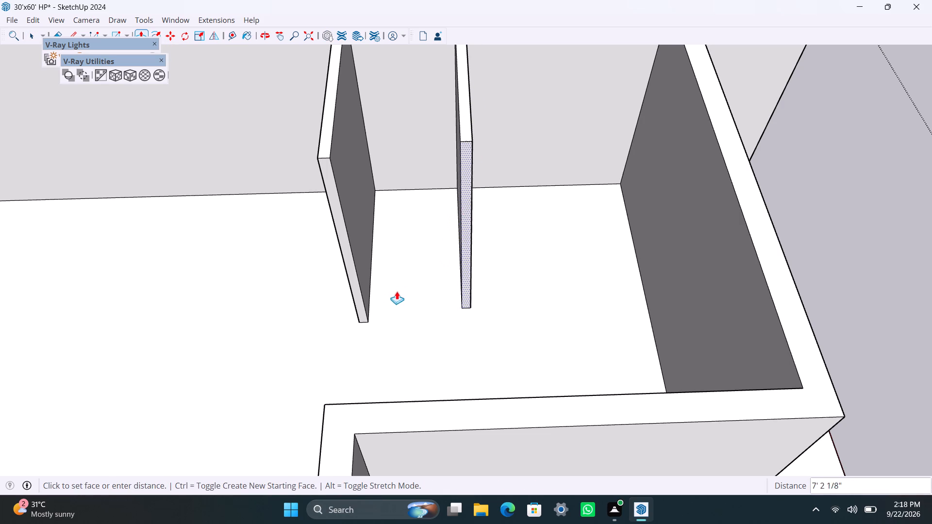
drag(397, 291, 363, 297)
key(space)
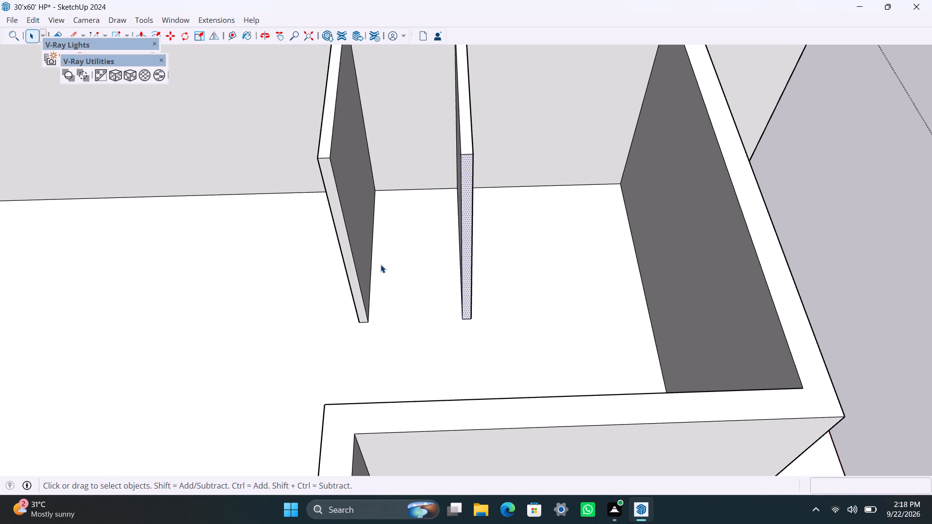
Copy the first partition's inner free-end edge 4.5" back along the face towards the second partition.
scroll(381, 264, down, 4)
middle_drag(387, 281, 250, 262)
scroll(354, 218, up, 6)
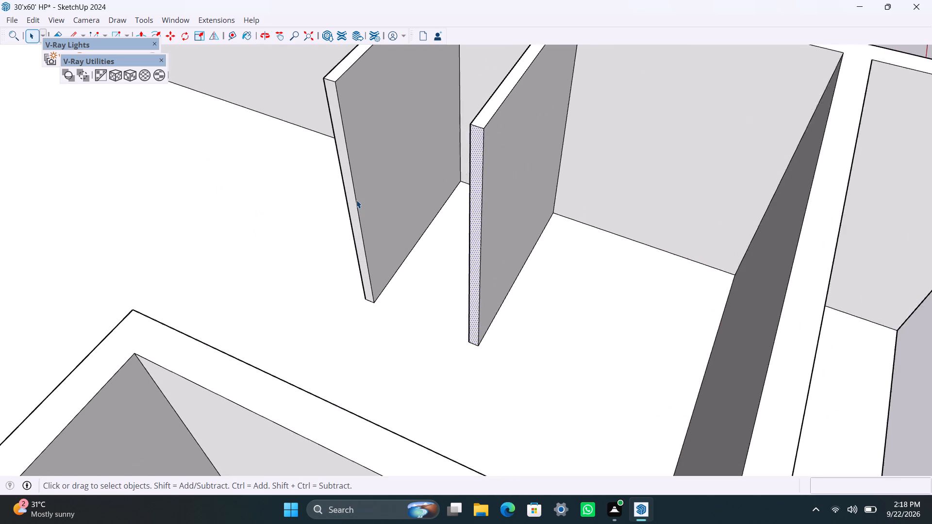
scroll(356, 200, up, 1)
click(356, 199)
key(m)
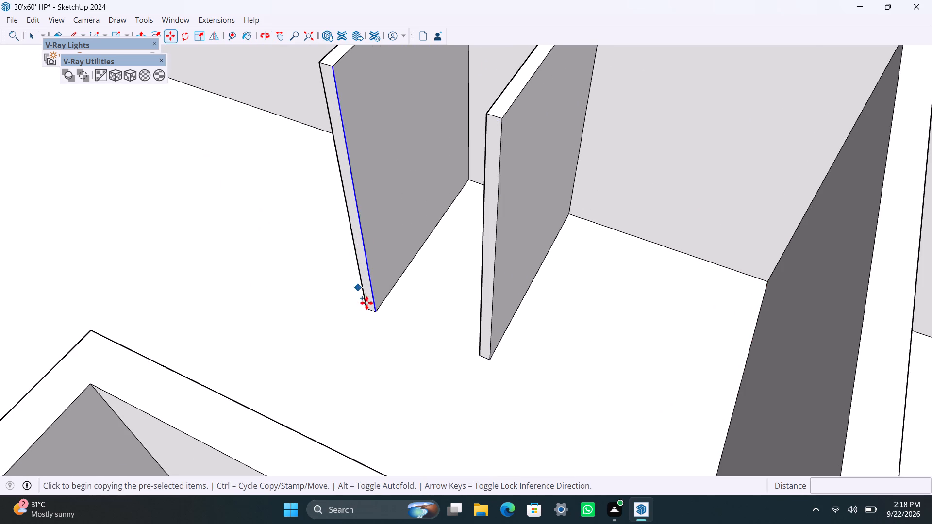
click(377, 310)
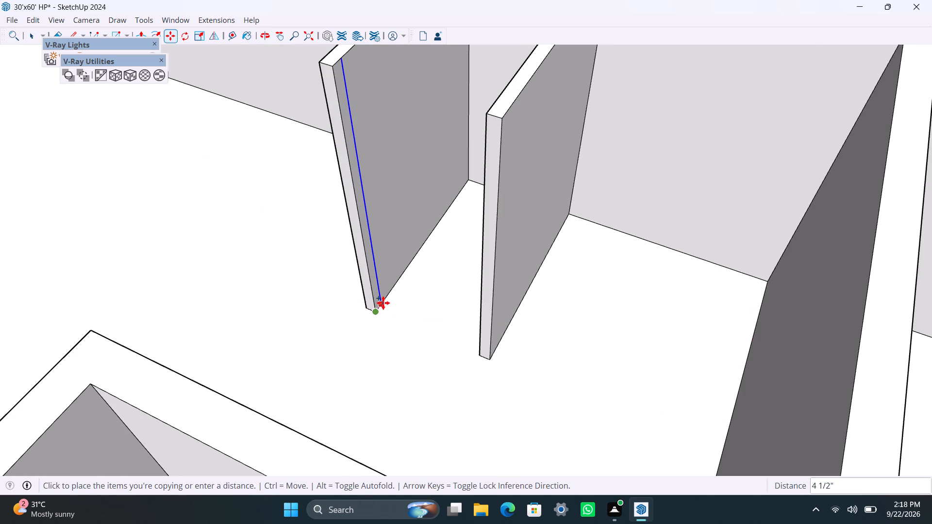
key(4)
text(.5")
key(Return)
key(space)
Push/Pull the 4.5" strip at the first partition's free end 6" towards the second partition.
scroll(375, 288, up, 4)
click(375, 289)
key(p)
click(375, 289)
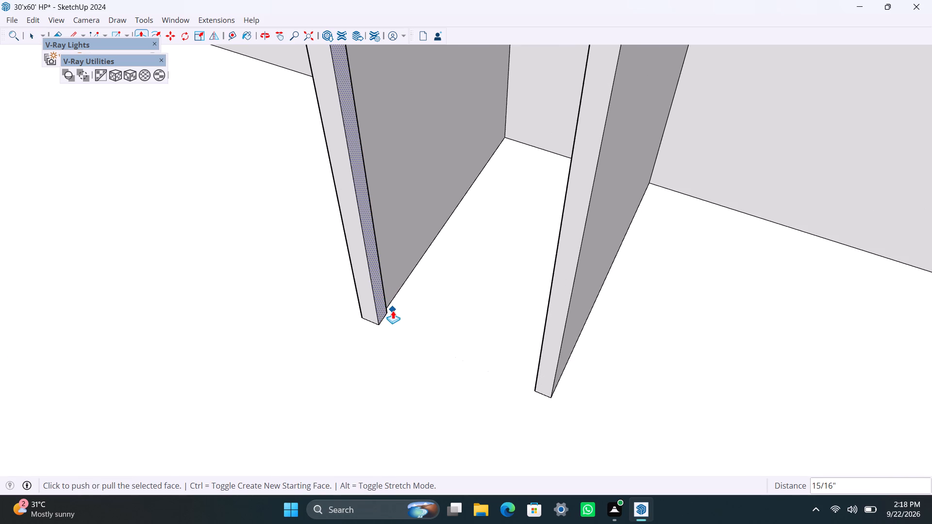
text(6")
key(Return)
key(space)
Copy the second partition's free-end vertical edge 4.5" back along the face towards the first partition.
scroll(392, 306, down, 4)
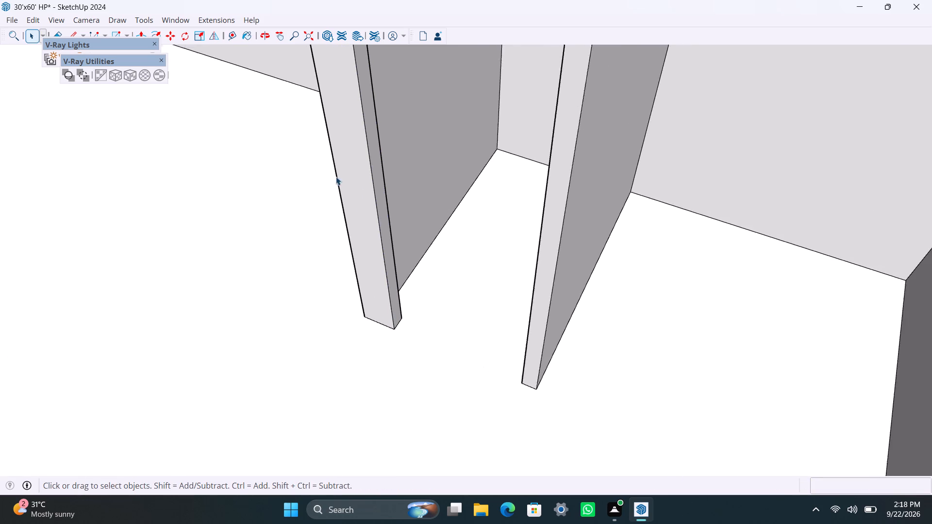
scroll(336, 177, down, 12)
middle_drag(266, 228, 576, 252)
scroll(404, 348, up, 4)
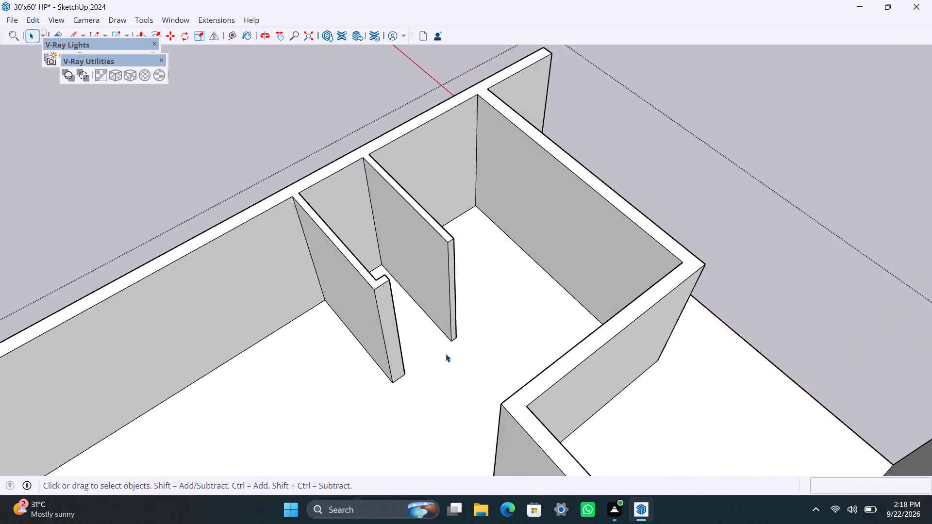
scroll(446, 354, up, 6)
click(454, 323)
key(m)
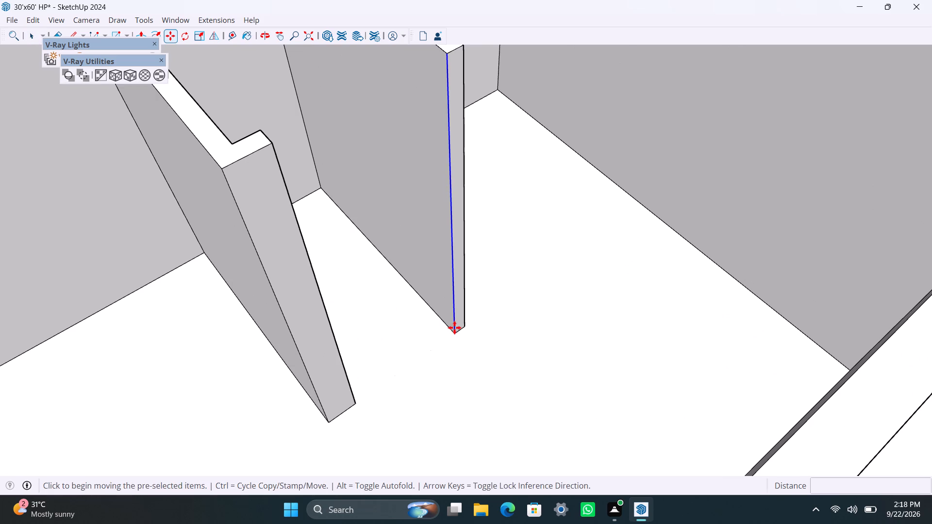
click(453, 335)
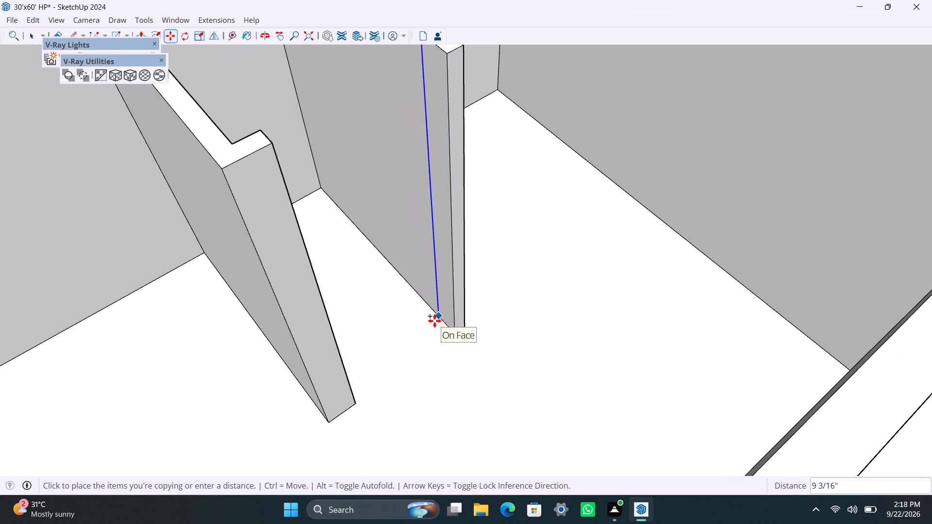
text(4.5)
key(shift+quotedbl)
key(Return)
key(space)
Push/Pull the 4.5" strip at the second partition's free end 6" towards the first partition.
click(450, 289)
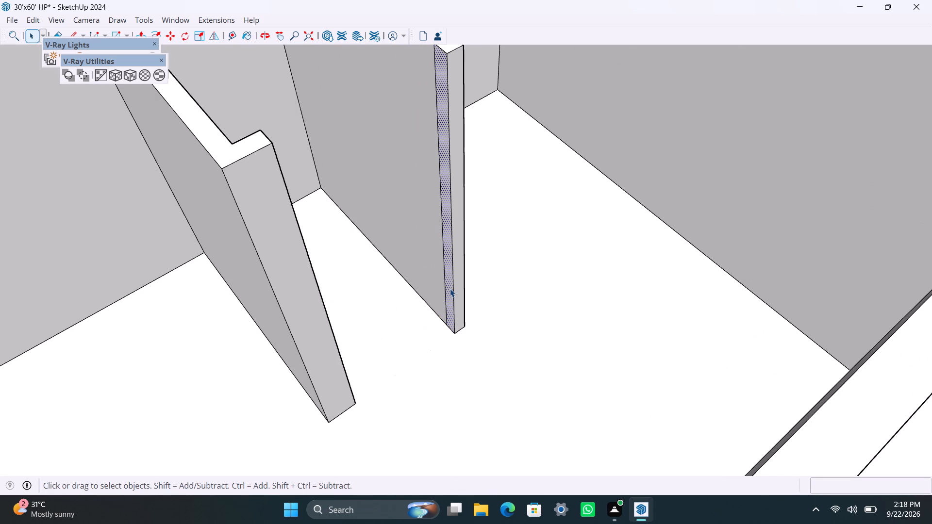
key(p)
drag(450, 289, 438, 311)
text(6")
key(Return)
key(space)
Copy the top edge of the second partition's 6" return 3' straight down its end face.
scroll(451, 260, down, 6)
scroll(419, 211, up, 4)
scroll(452, 138, up, 3)
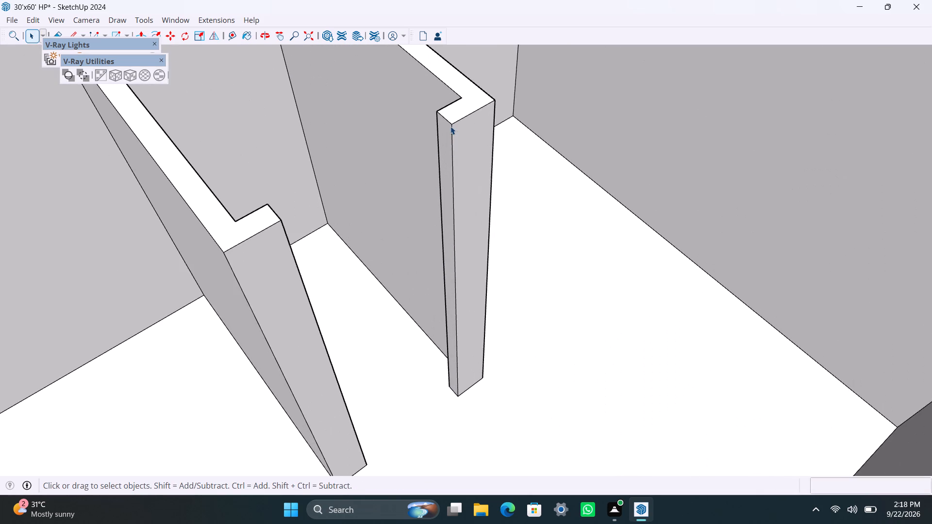
scroll(450, 122, up, 2)
click(450, 122)
key(m)
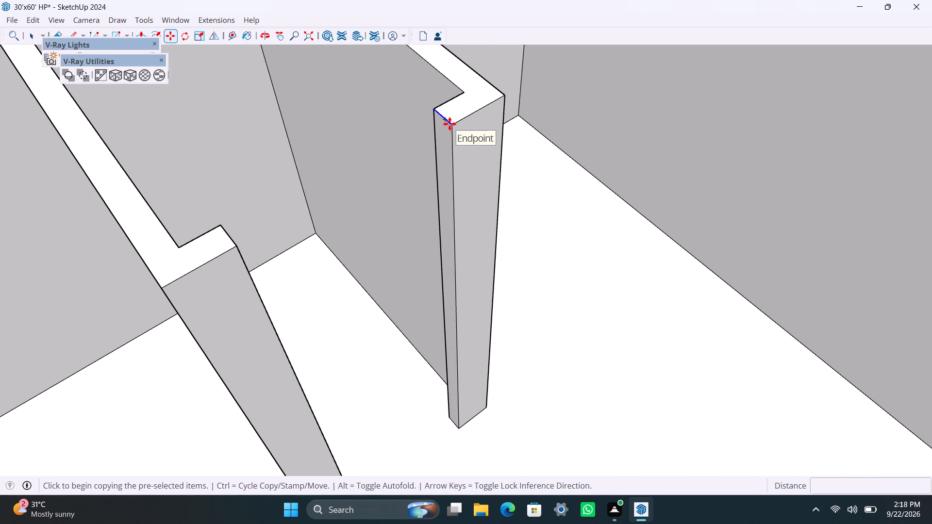
click(451, 125)
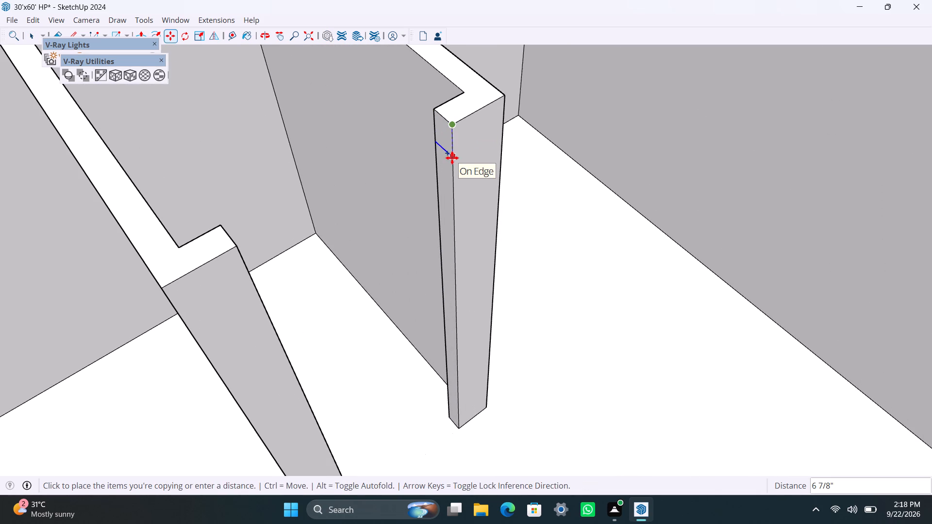
text(3')
key(Return)
key(space)
Push/Pull the upper 3' face across to the first partition's return to form a lintel over the door opening.
click(446, 173)
key(p)
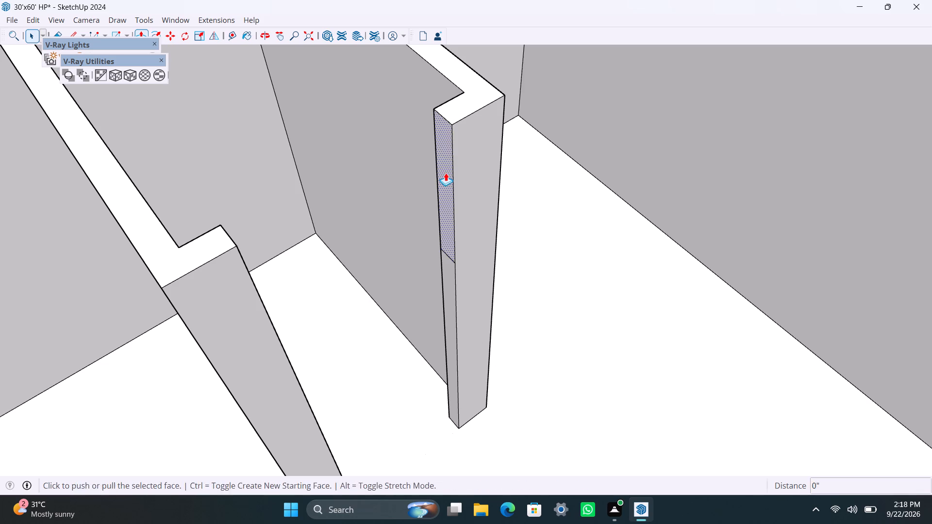
drag(446, 173, 250, 290)
key(space)
Save the model.
scroll(263, 249, down, 6)
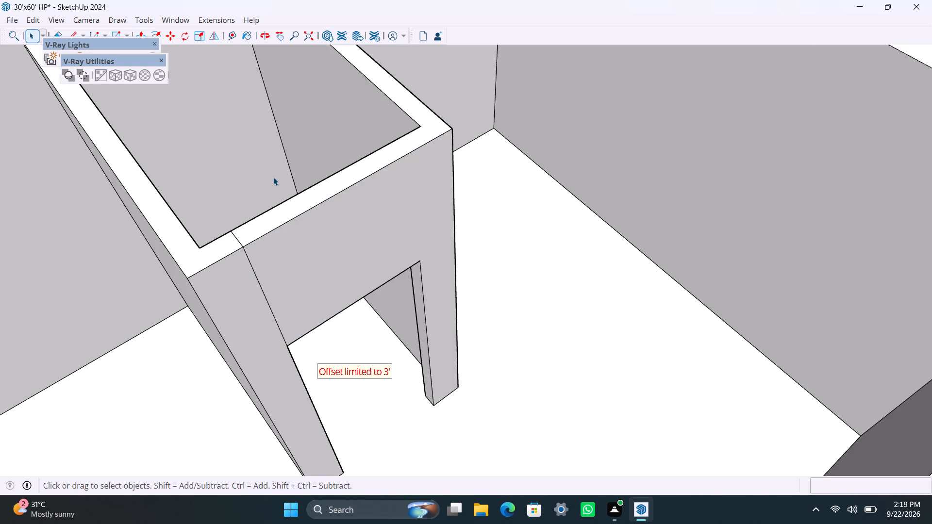
scroll(273, 177, down, 4)
key(ctrl+s)
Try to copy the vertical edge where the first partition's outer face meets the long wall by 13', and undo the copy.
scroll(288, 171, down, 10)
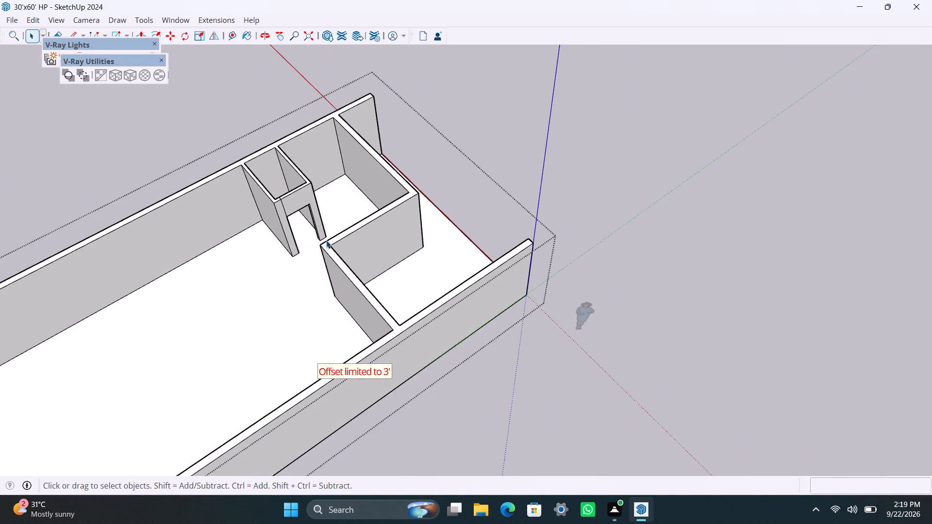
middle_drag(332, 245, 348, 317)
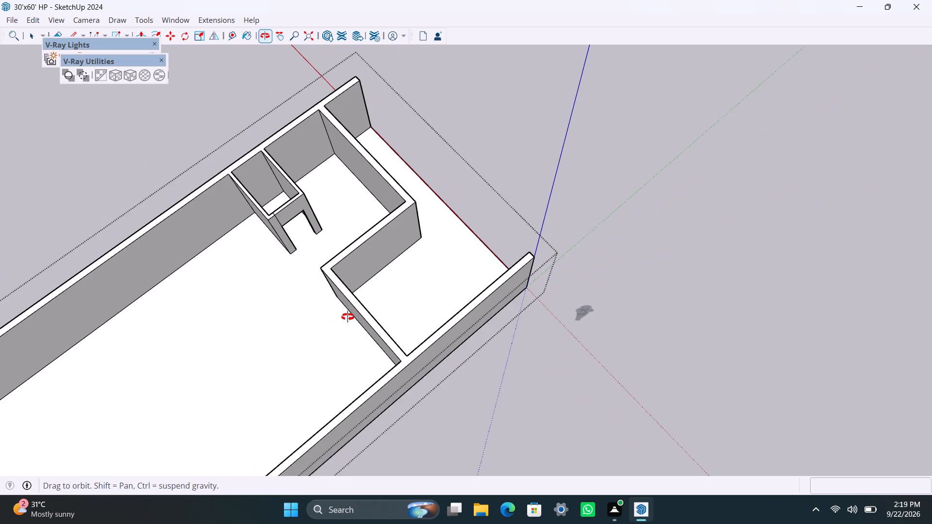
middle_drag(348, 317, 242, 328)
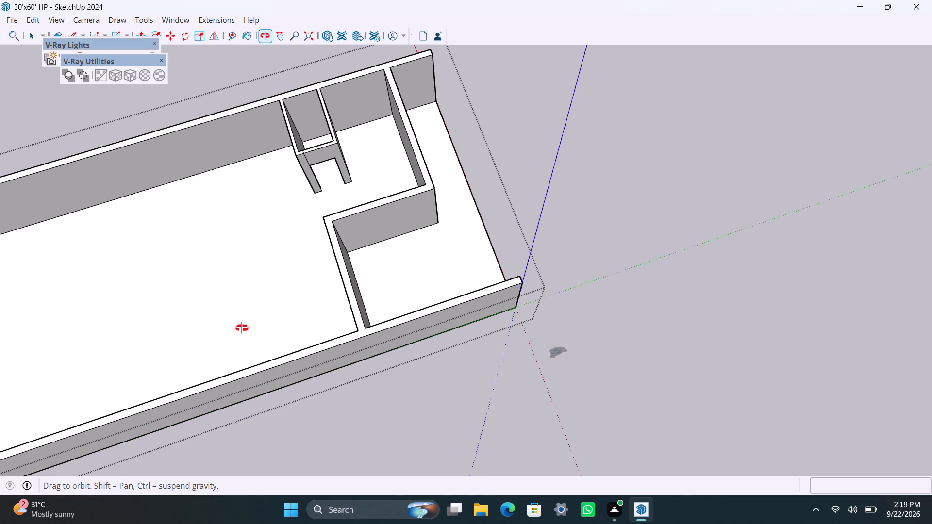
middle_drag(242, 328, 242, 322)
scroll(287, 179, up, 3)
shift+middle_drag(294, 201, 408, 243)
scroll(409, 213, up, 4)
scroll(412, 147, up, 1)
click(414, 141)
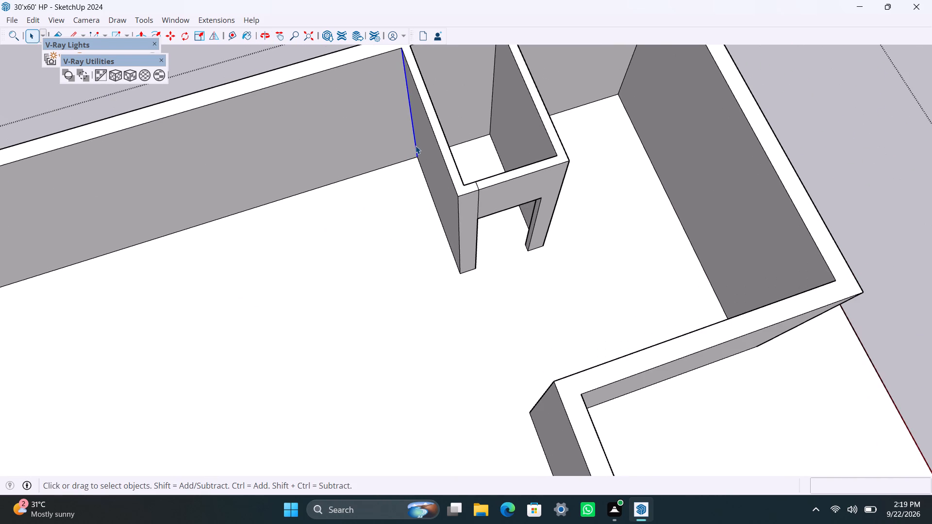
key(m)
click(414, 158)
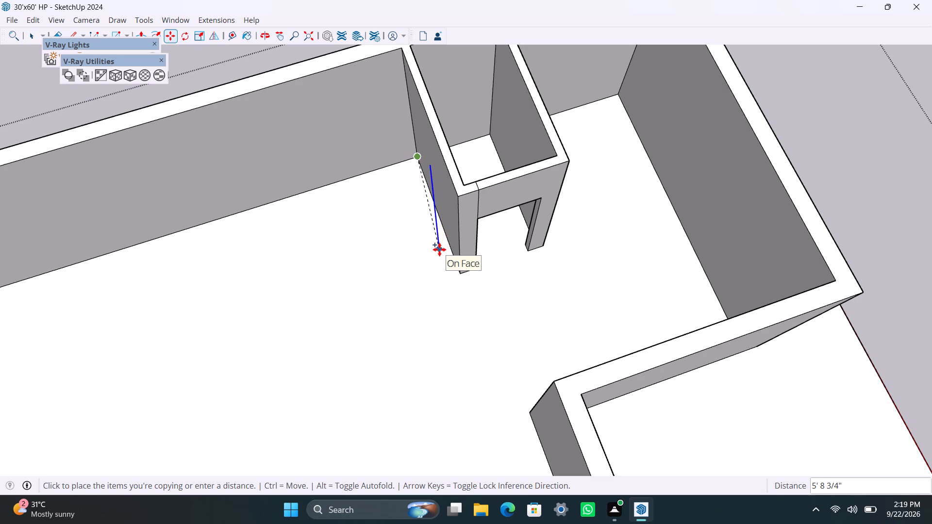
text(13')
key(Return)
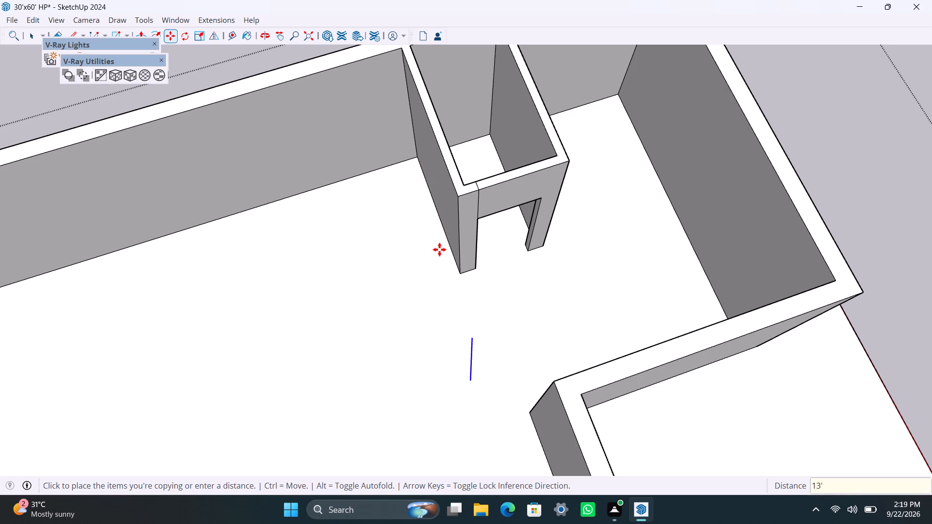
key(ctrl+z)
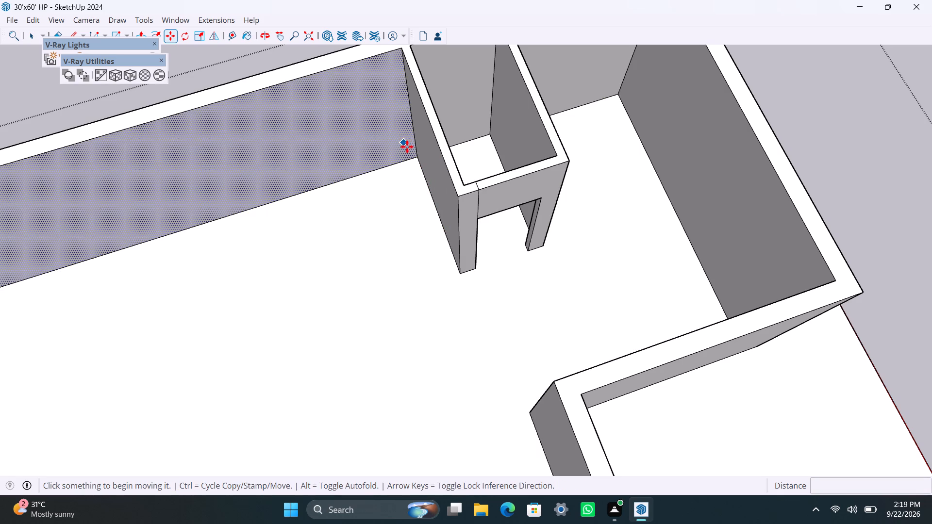
Copy the vertical edge at the first partition's outer corner with the long wall 13' in line with the partition.
key(space)
click(414, 146)
click(414, 147)
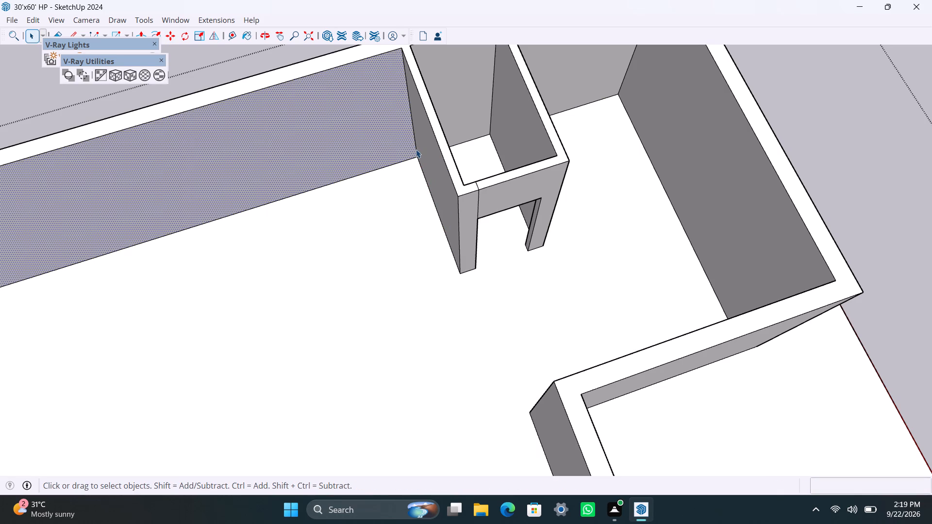
click(416, 149)
key(m)
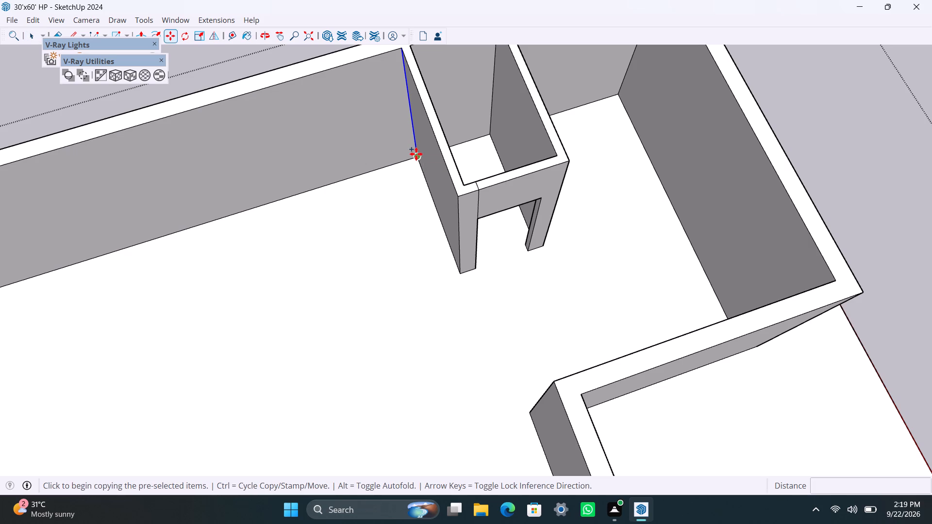
click(416, 154)
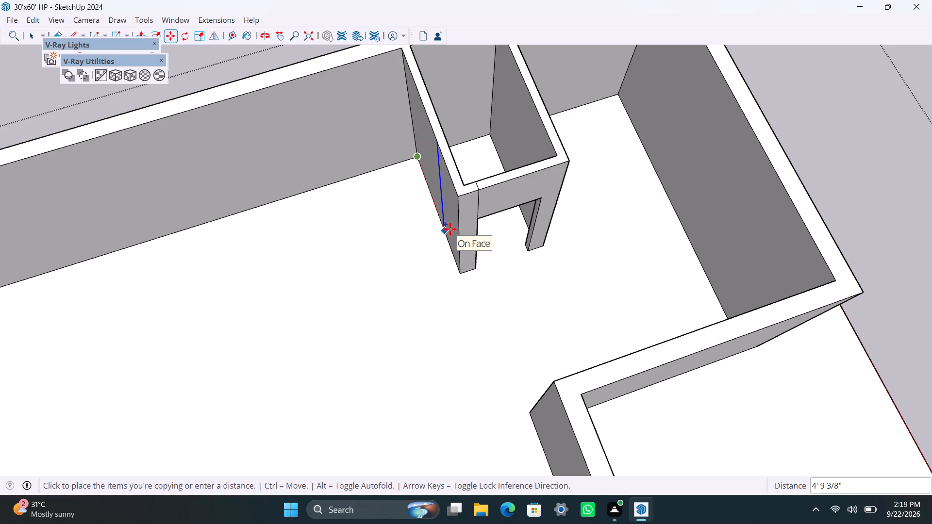
text(13')
key(Return)
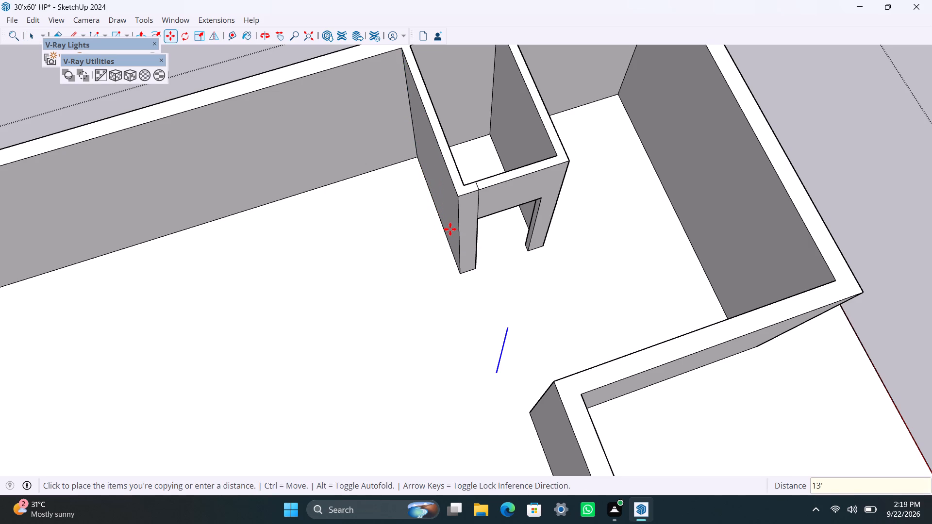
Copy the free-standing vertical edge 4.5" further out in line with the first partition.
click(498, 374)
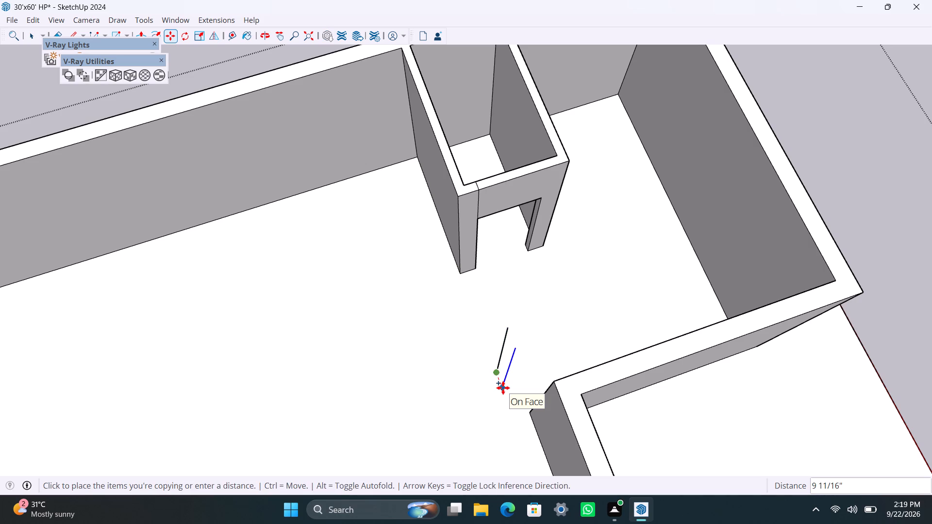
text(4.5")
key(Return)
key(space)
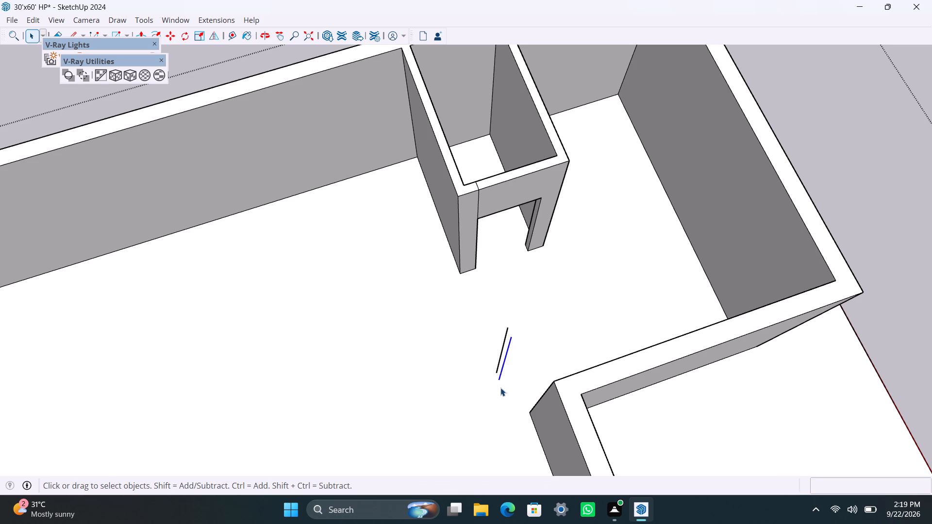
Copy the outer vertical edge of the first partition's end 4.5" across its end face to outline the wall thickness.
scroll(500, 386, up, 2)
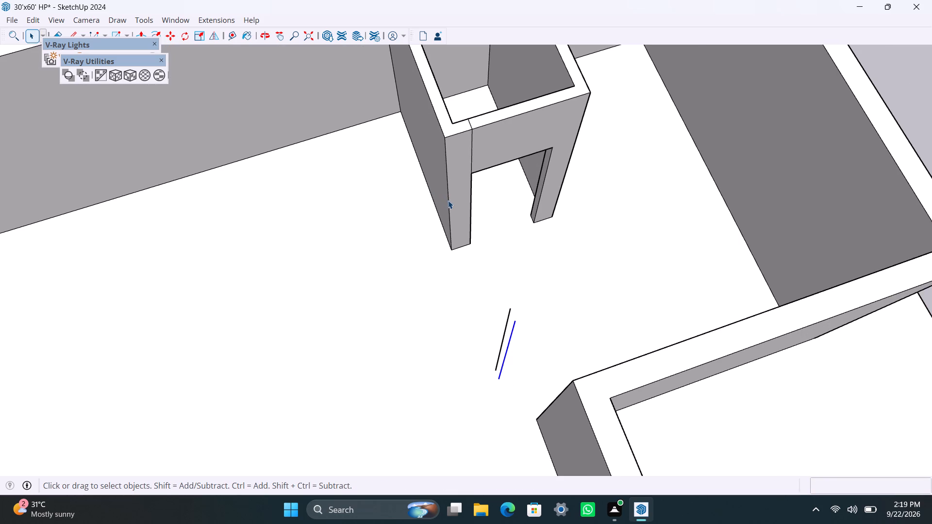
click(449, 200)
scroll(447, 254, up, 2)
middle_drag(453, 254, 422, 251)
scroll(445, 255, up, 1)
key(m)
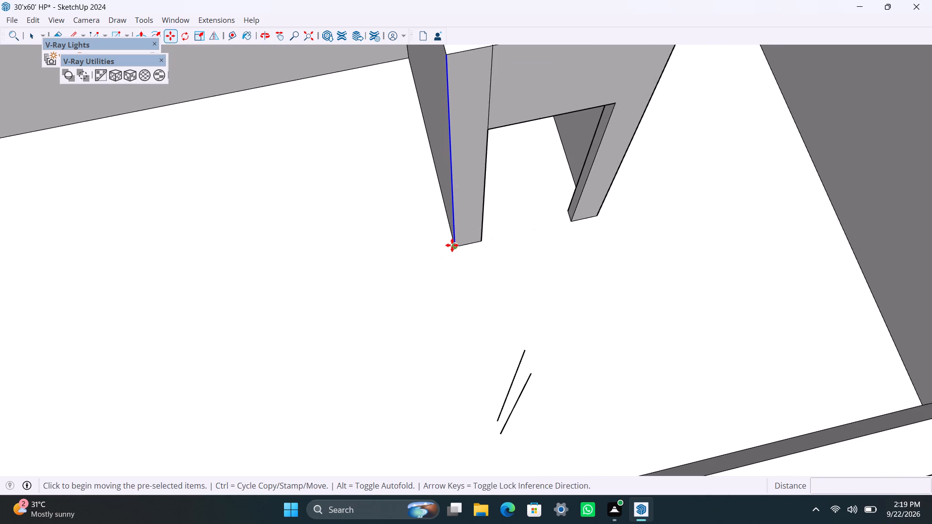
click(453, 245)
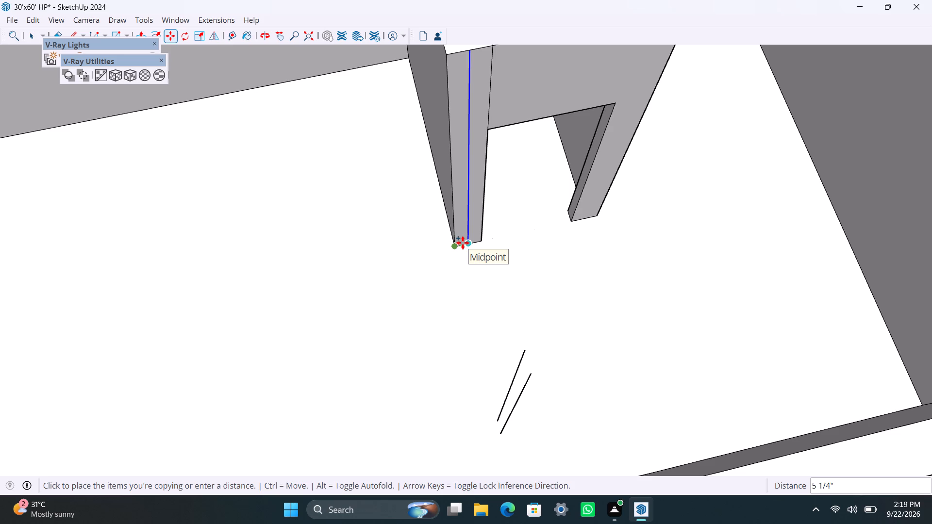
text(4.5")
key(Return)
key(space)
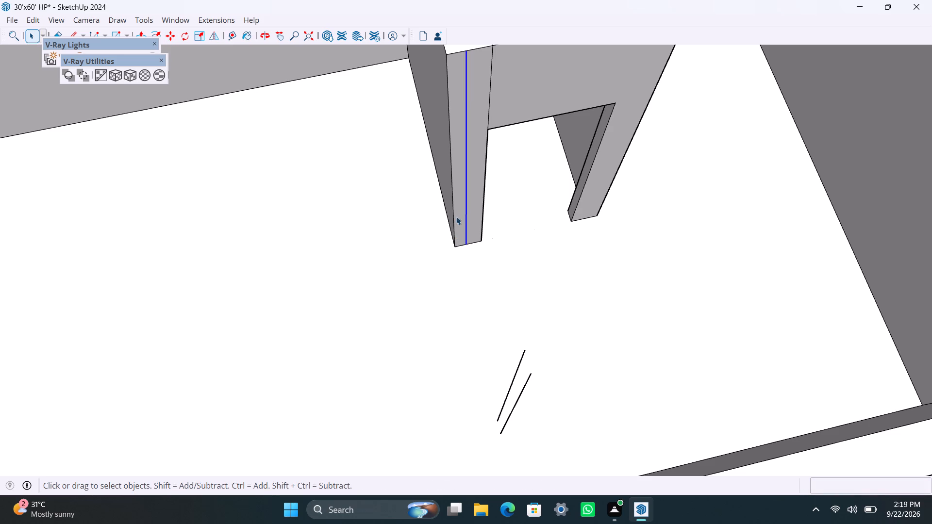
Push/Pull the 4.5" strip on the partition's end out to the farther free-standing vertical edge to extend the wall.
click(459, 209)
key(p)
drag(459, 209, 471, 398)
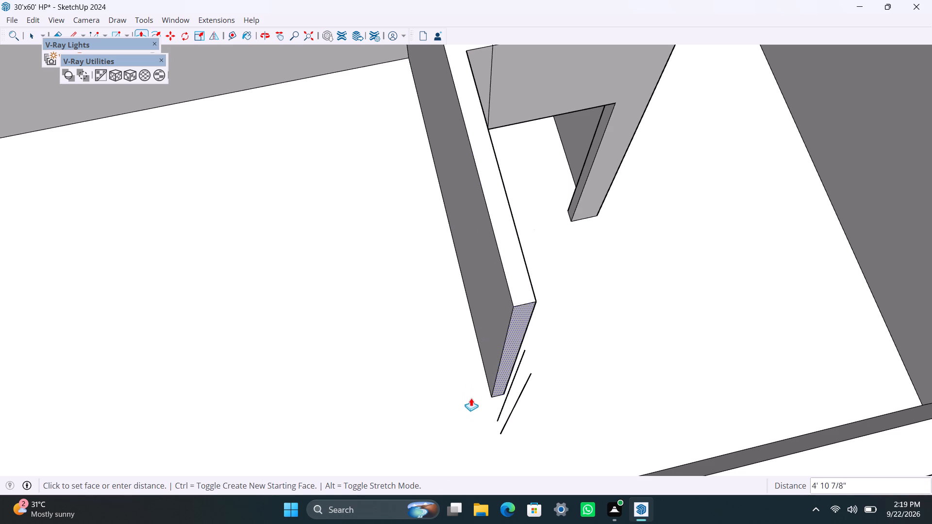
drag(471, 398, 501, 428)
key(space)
Check the base length of the wall behind the open front area, from its free corner to the long outer wall.
scroll(379, 299, down, 11)
middle_drag(250, 264, 266, 275)
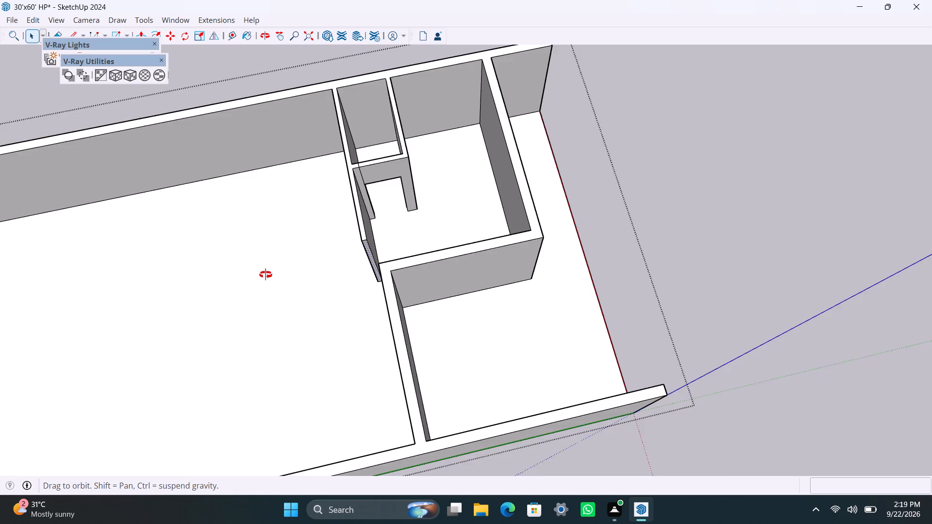
middle_drag(266, 275, 625, 210)
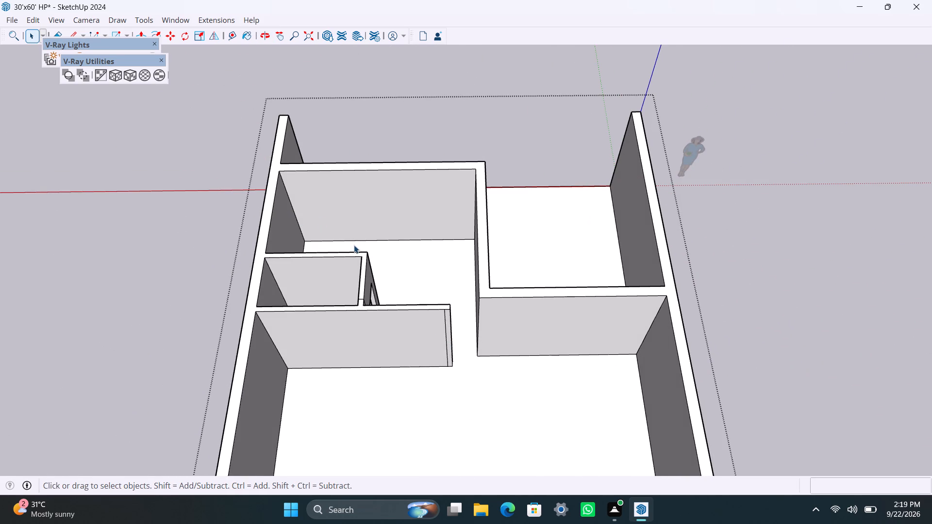
scroll(354, 245, down, 2)
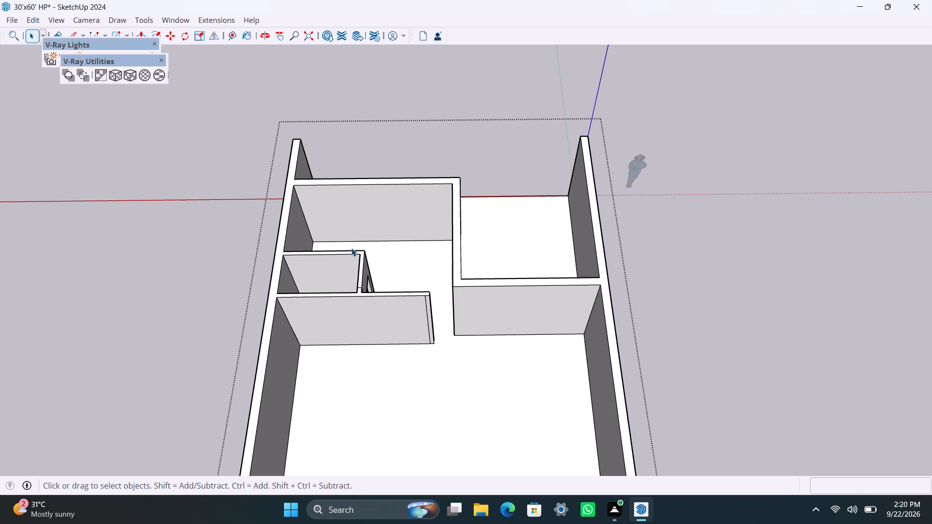
scroll(500, 180, down, 2)
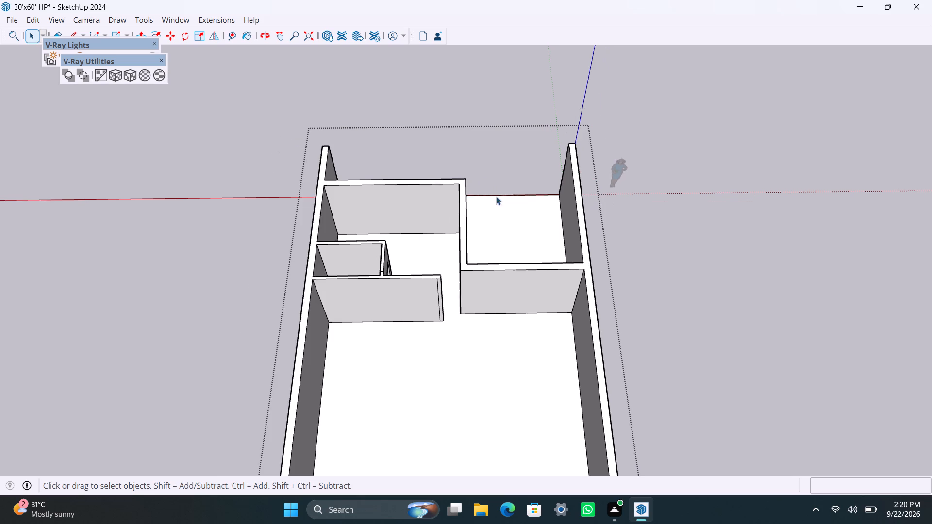
scroll(511, 244, up, 2)
key(d)
click(450, 328)
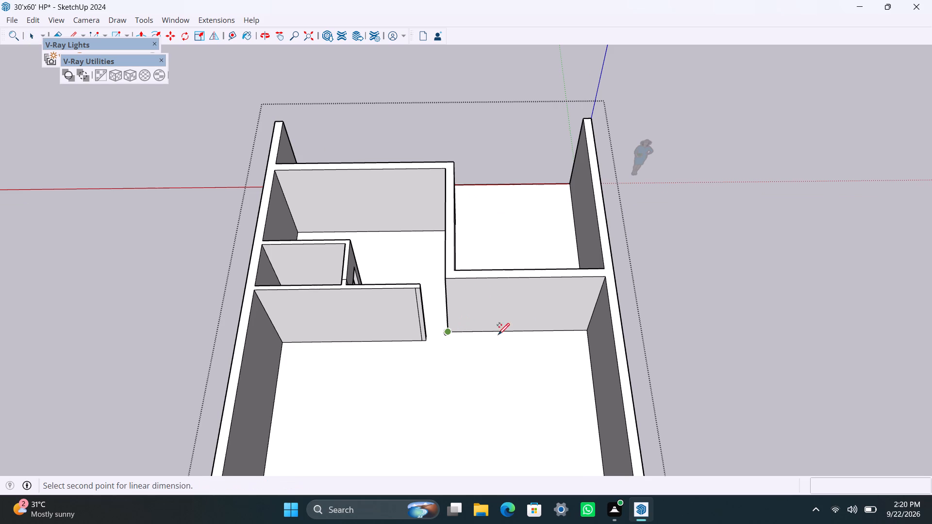
click(588, 328)
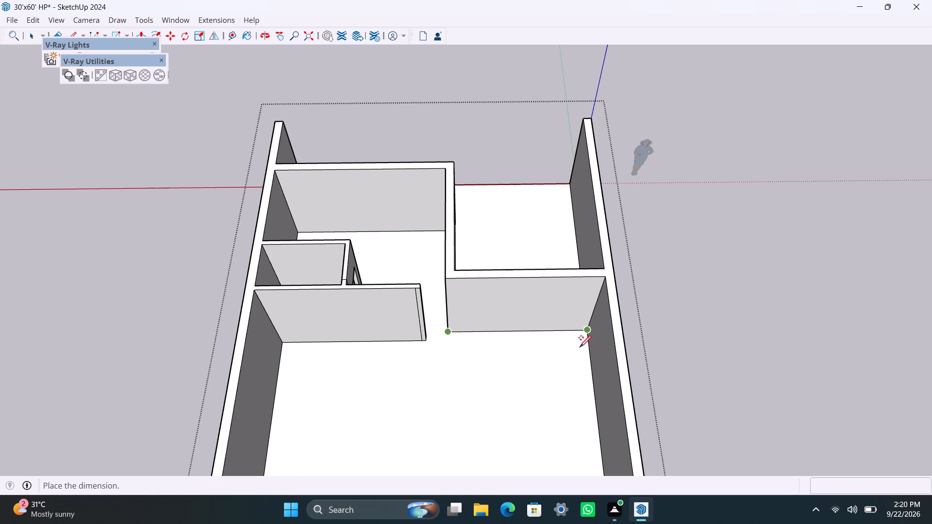
key(ctrl+z)
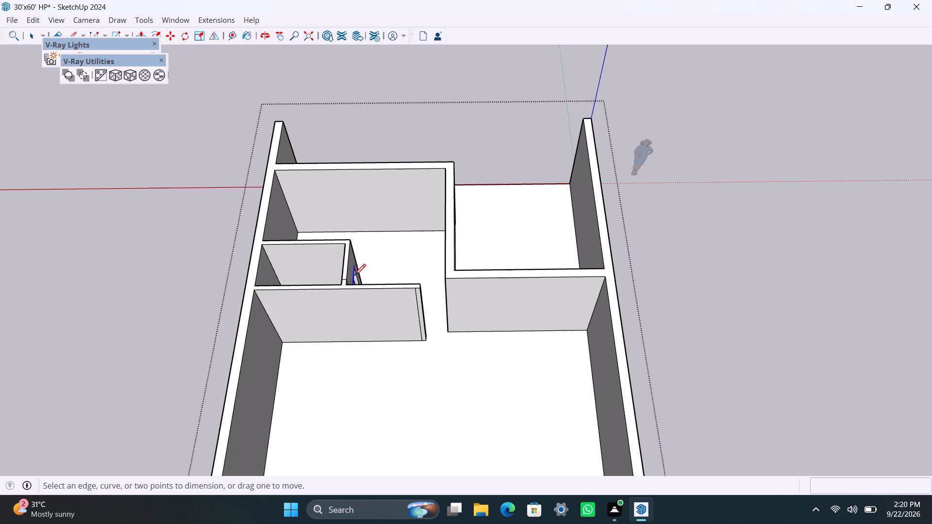
Measure the front room's inside width along the base of its front wall, from corner to corner.
scroll(354, 275, up, 1)
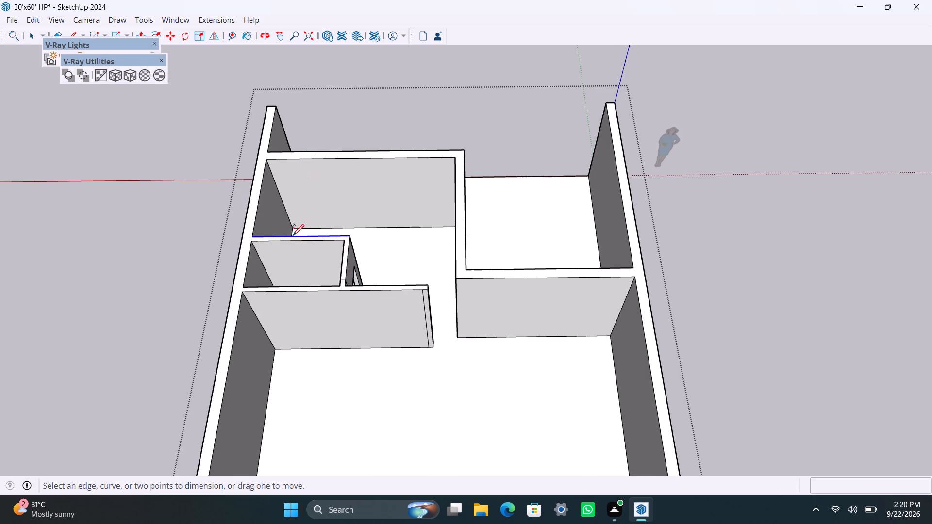
click(295, 225)
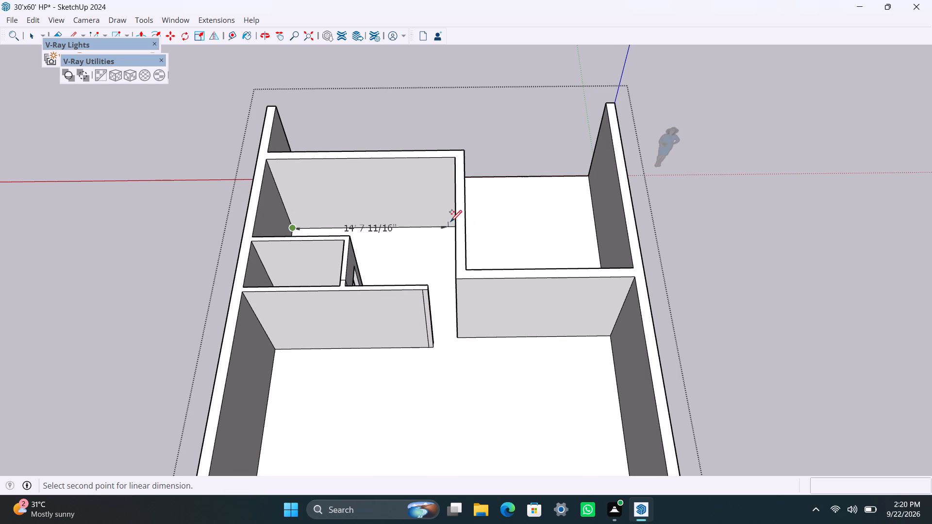
scroll(453, 225, up, 5)
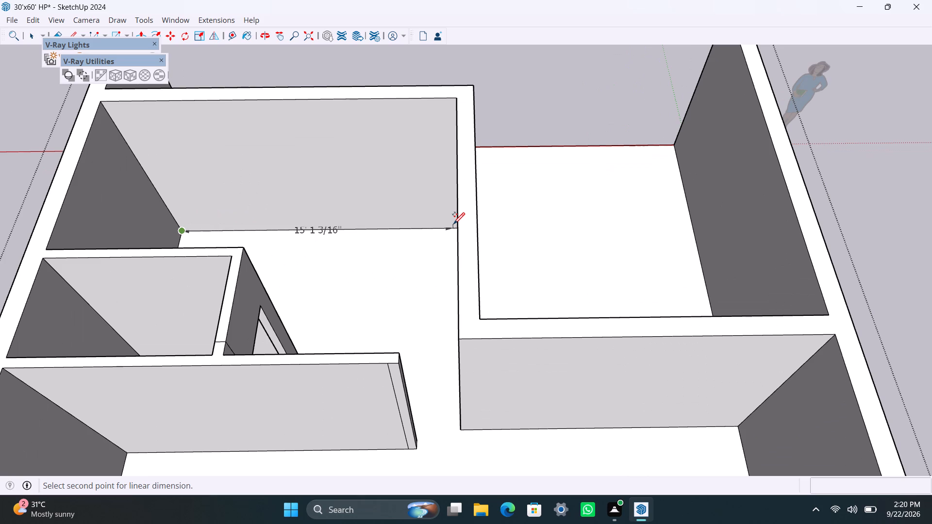
scroll(453, 223, up, 2)
middle_drag(453, 223, 497, 210)
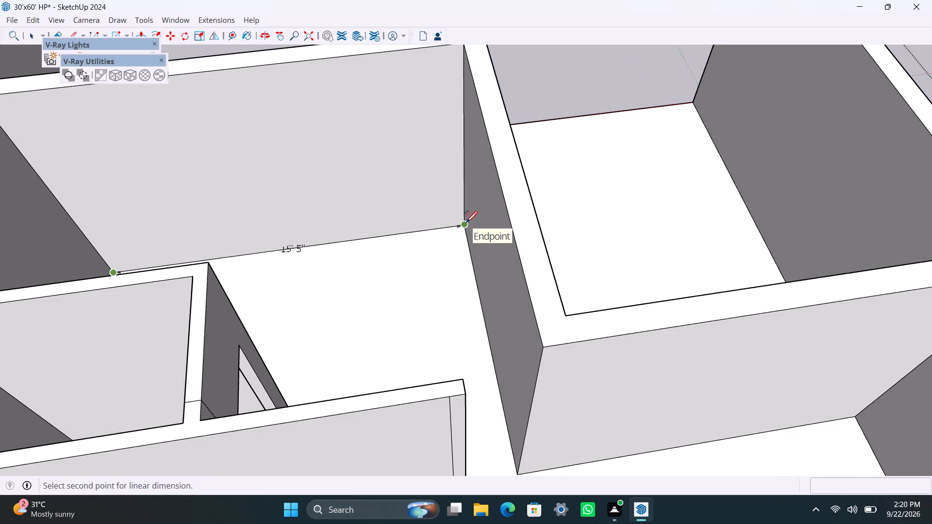
key(ctrl+z)
key(space)
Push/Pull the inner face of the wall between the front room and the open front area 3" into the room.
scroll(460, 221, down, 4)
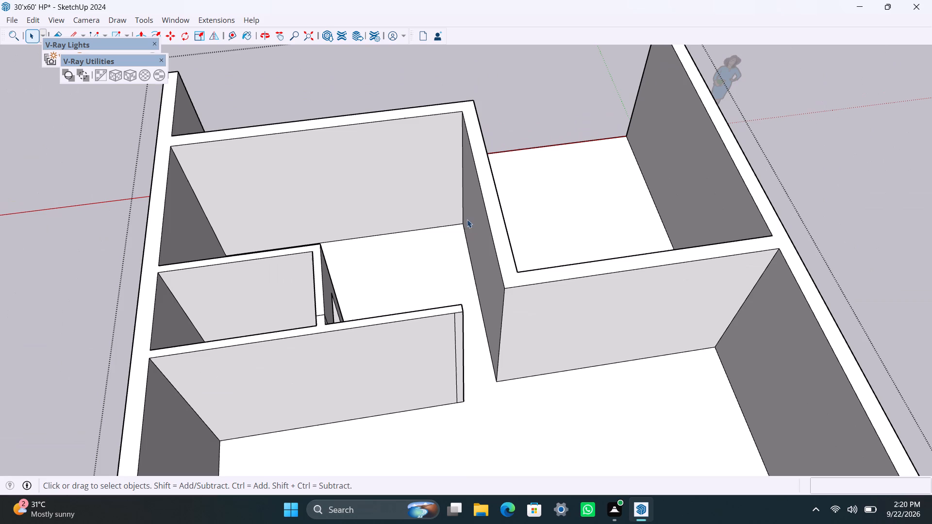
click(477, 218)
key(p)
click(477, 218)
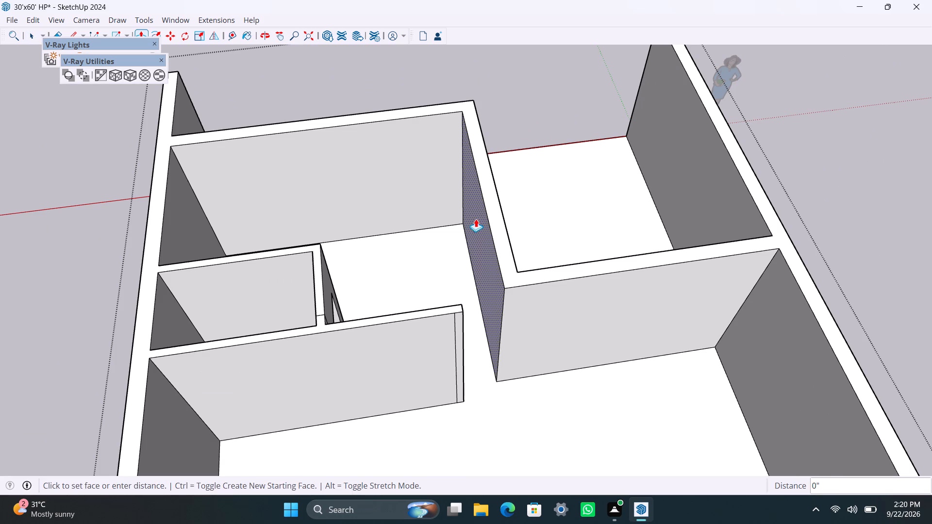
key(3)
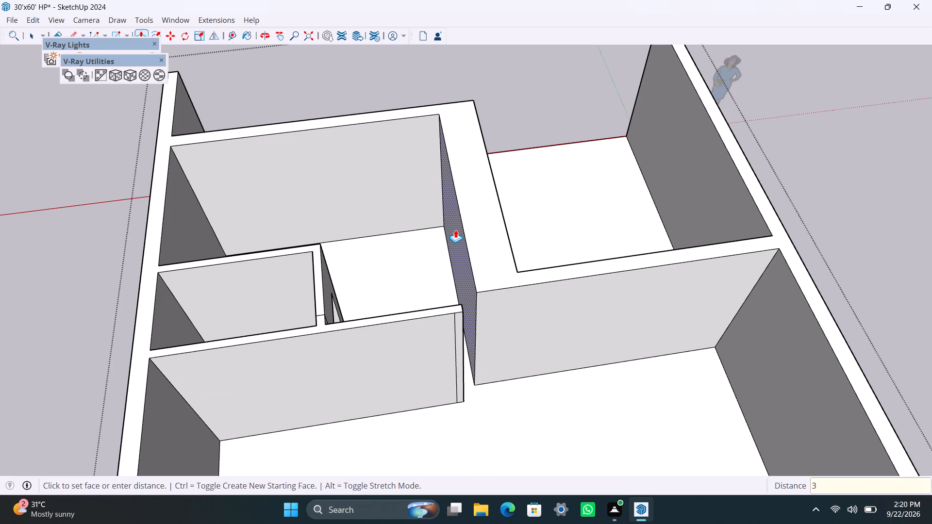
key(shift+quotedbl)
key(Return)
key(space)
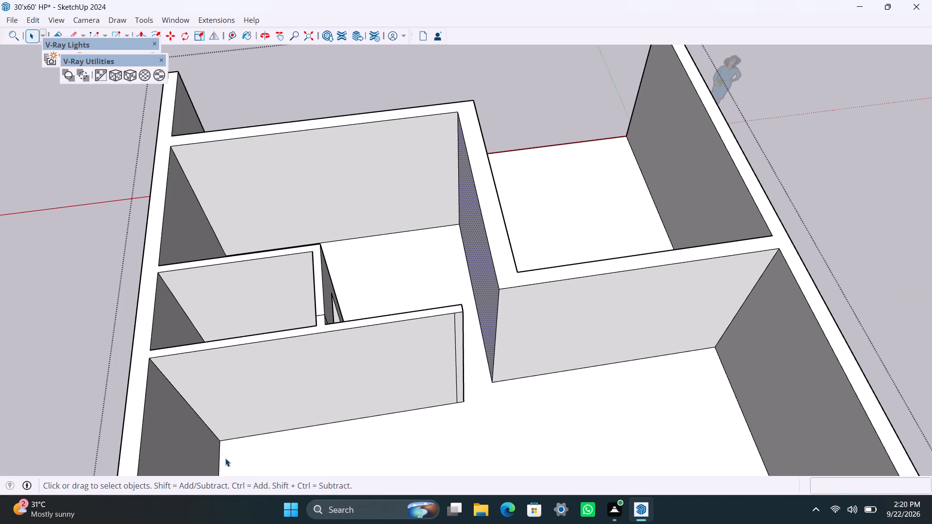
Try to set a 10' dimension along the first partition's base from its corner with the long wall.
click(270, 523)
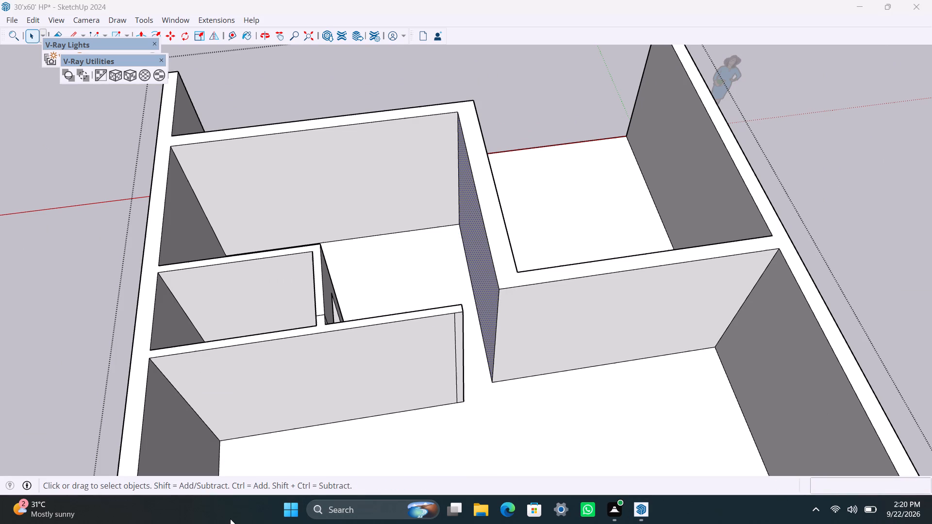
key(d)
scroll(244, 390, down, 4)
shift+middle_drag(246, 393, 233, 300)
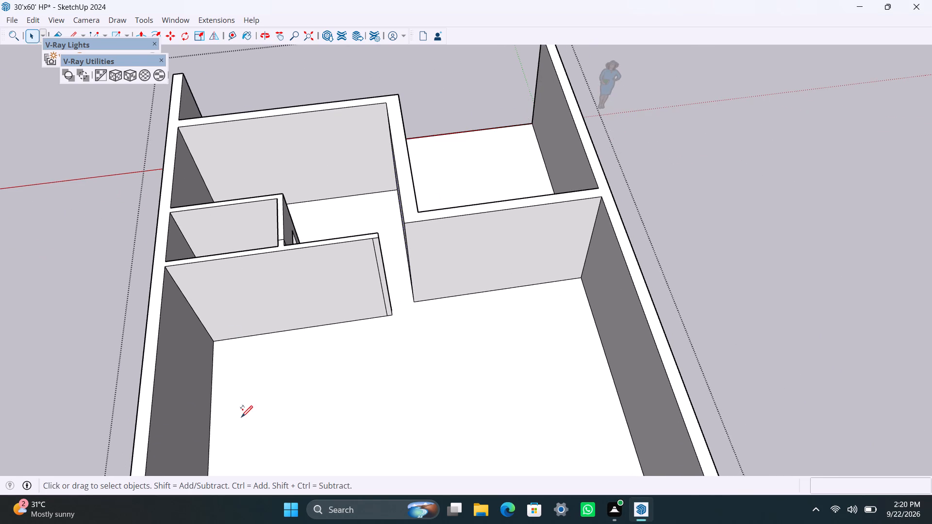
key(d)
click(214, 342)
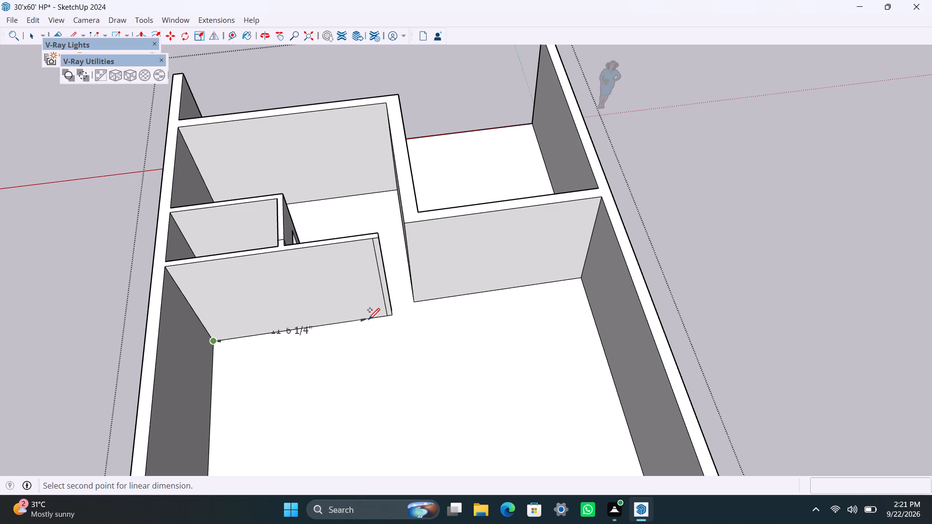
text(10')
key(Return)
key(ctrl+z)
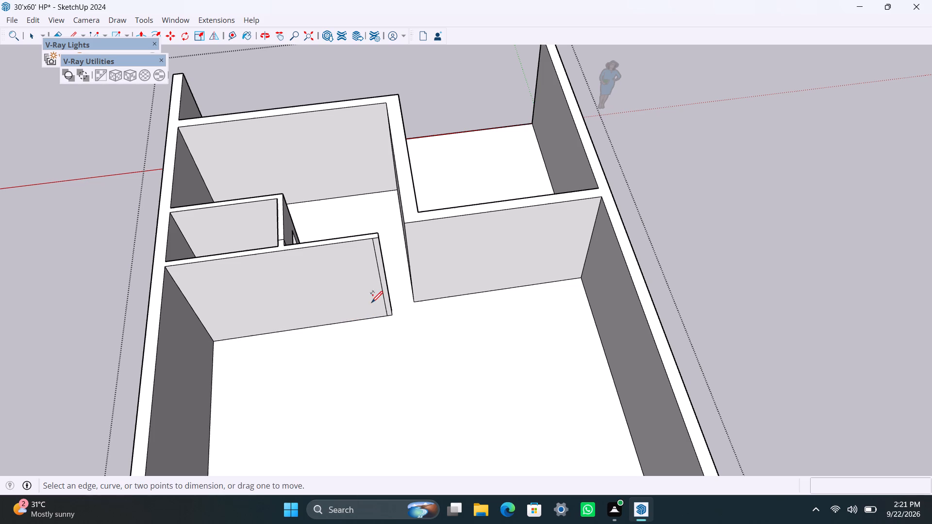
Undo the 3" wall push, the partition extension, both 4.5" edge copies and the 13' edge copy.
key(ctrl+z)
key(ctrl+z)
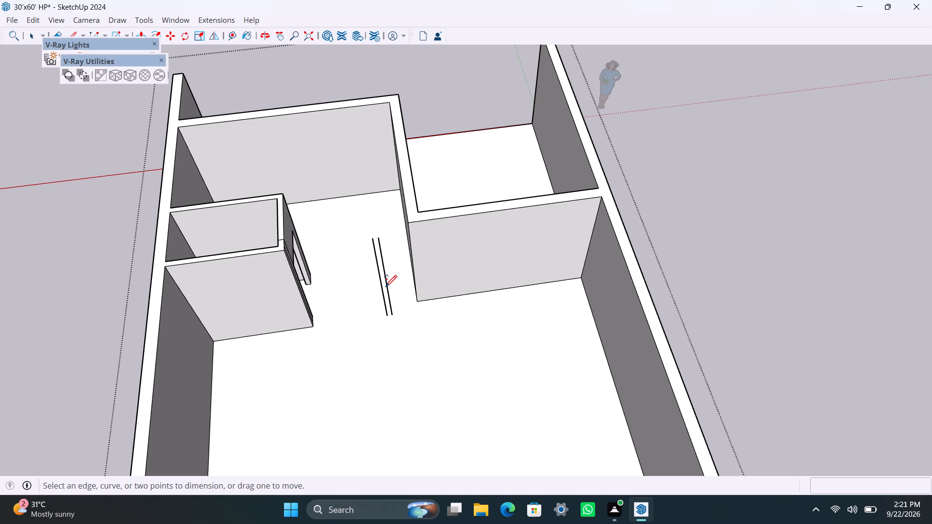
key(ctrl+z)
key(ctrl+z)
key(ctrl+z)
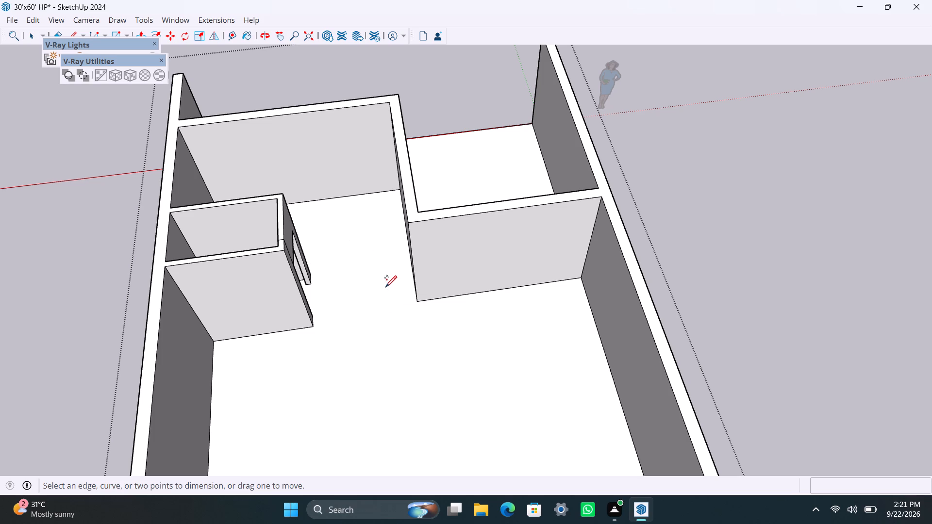
Place a guide line 10' along the first partition from the vertical edge where its outer face meets the long wall.
scroll(291, 321, down, 4)
key(space)
scroll(292, 333, up, 3)
middle_drag(349, 351, 271, 379)
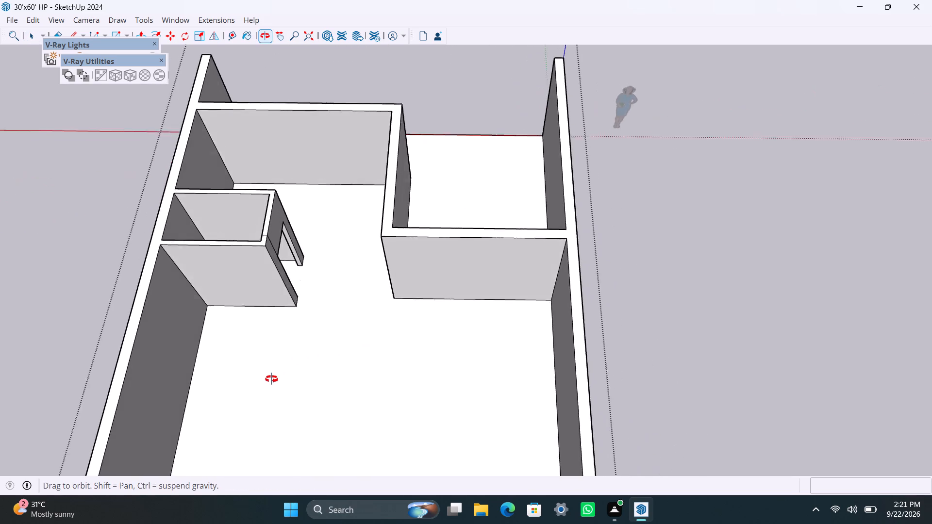
middle_drag(271, 379, 314, 361)
key(t)
click(196, 292)
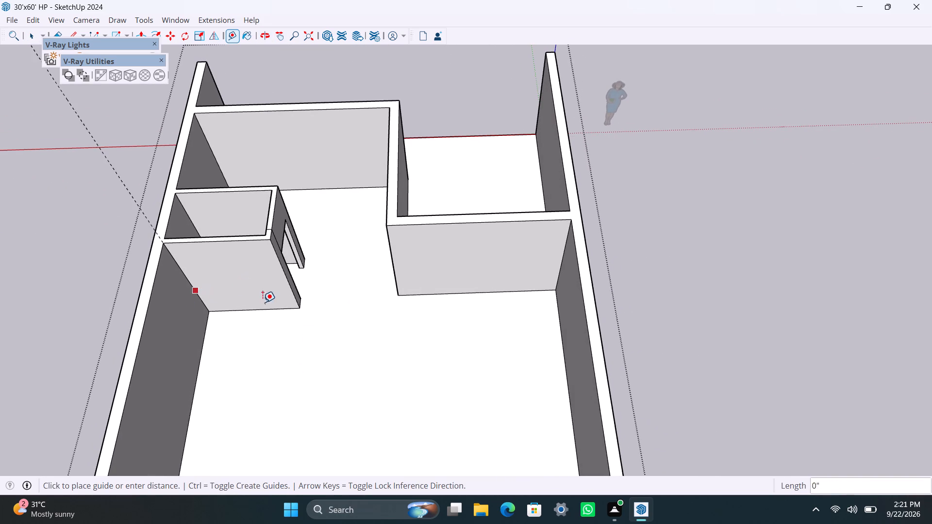
text(10')
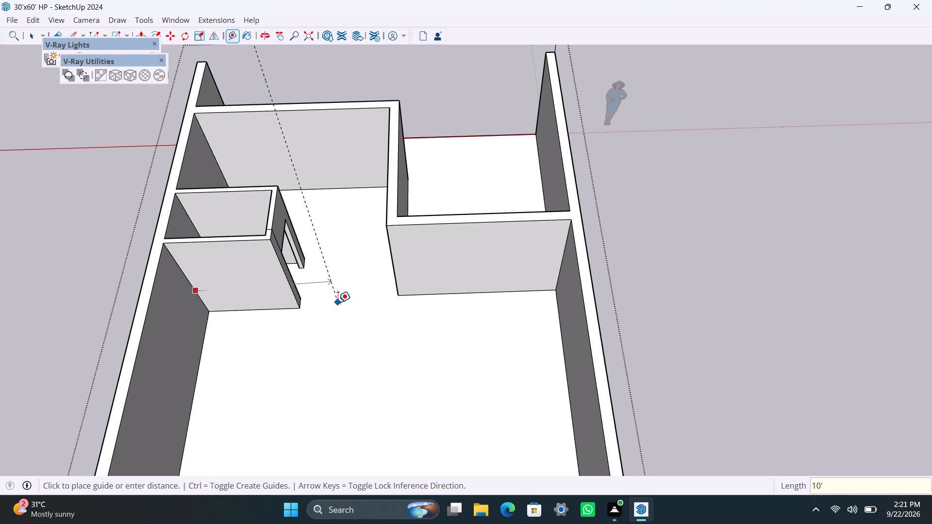
key(Return)
key(space)
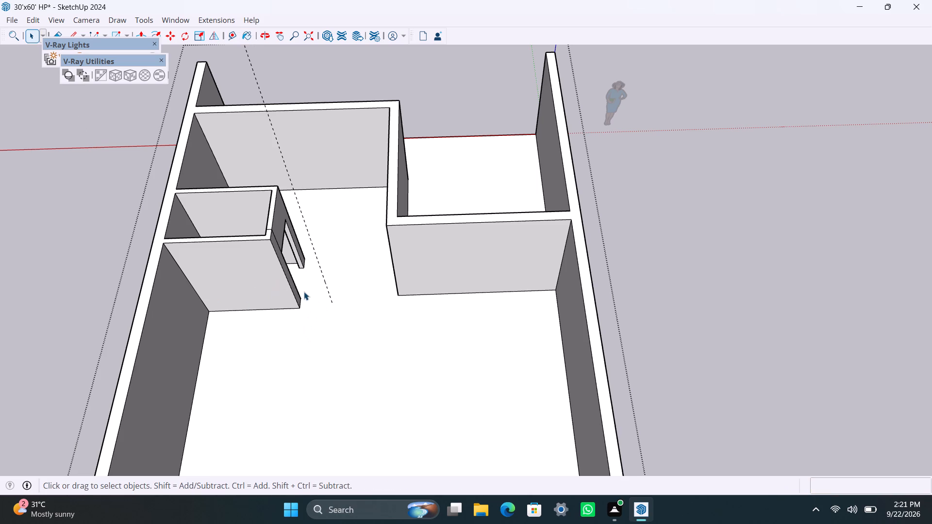
Push/Pull the room-side face of the wall between the front room and the open front area 3" into the room.
scroll(302, 292, up, 2)
middle_drag(312, 324, 143, 325)
scroll(247, 225, up, 6)
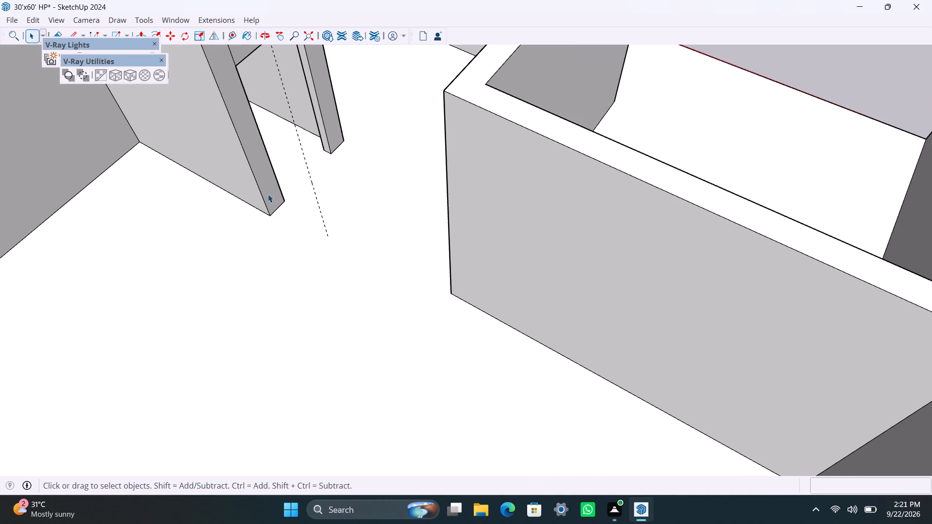
scroll(332, 249, down, 3)
middle_drag(318, 276, 663, 229)
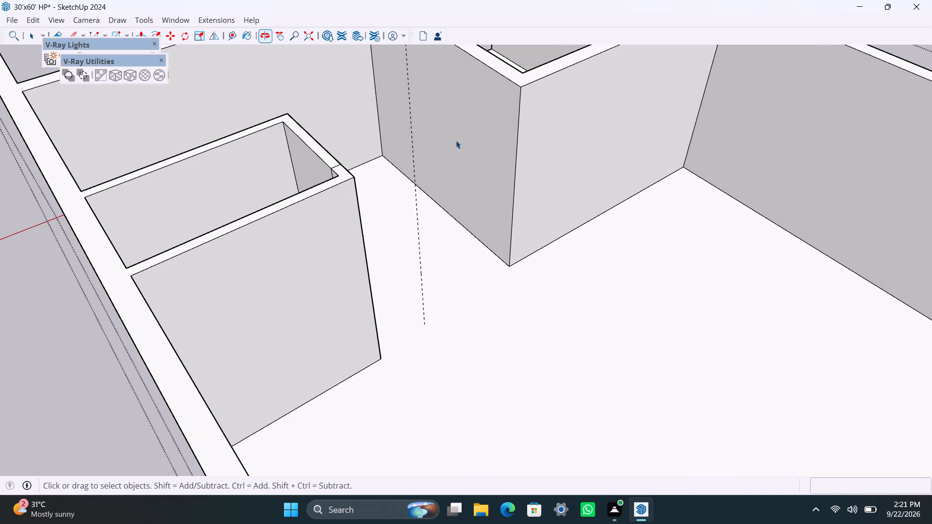
click(452, 135)
key(p)
click(471, 134)
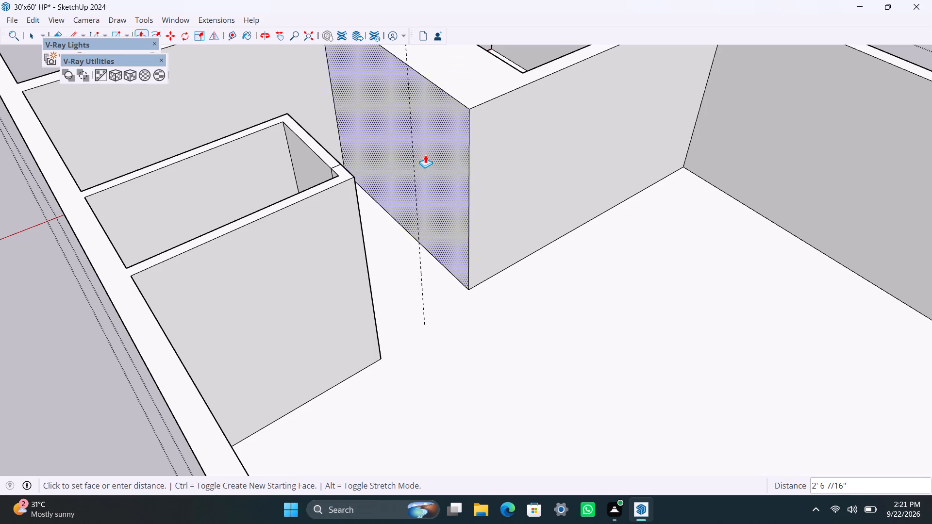
text(3")
key(Return)
key(space)
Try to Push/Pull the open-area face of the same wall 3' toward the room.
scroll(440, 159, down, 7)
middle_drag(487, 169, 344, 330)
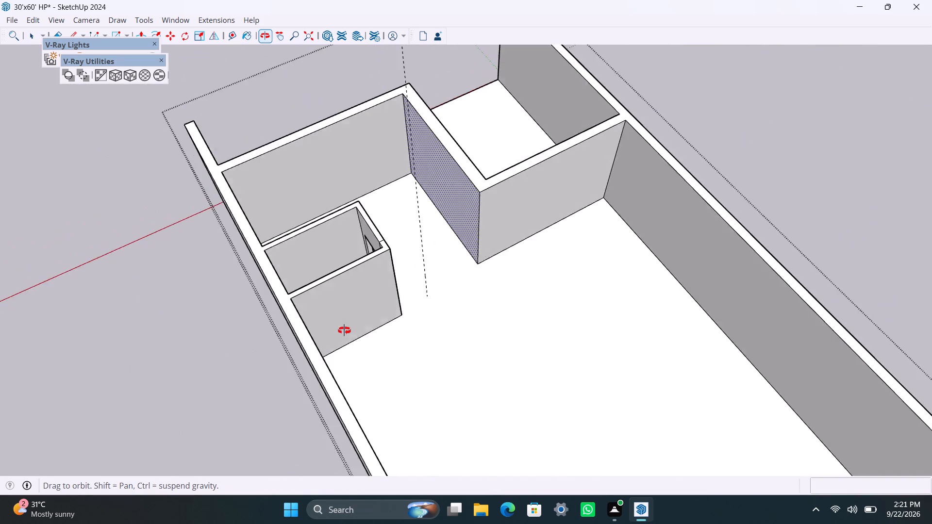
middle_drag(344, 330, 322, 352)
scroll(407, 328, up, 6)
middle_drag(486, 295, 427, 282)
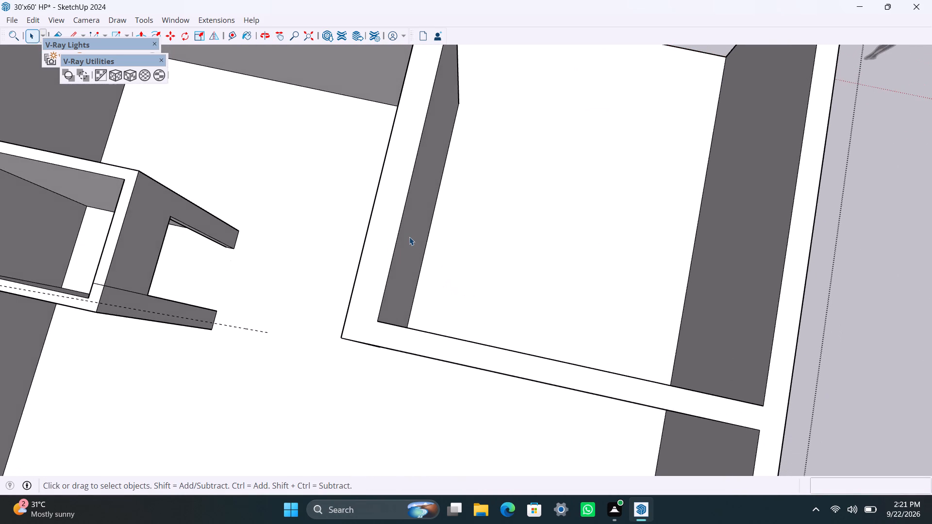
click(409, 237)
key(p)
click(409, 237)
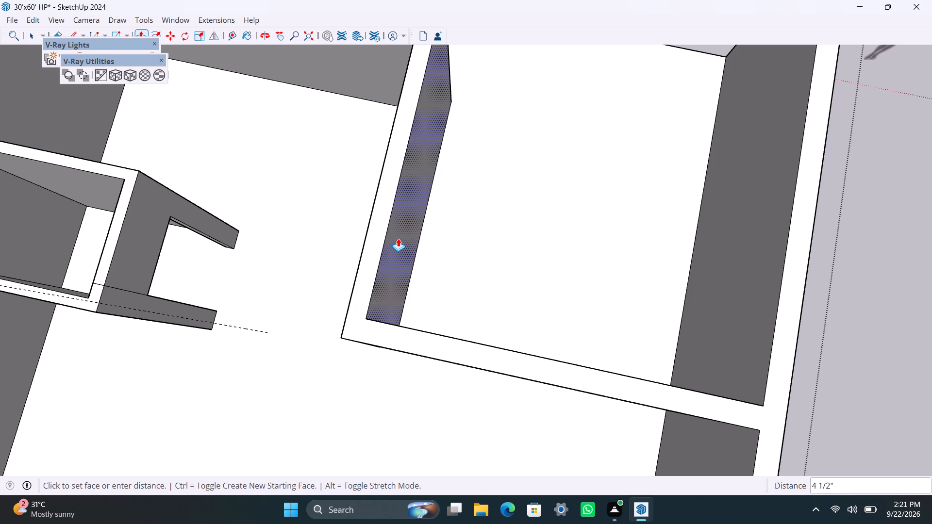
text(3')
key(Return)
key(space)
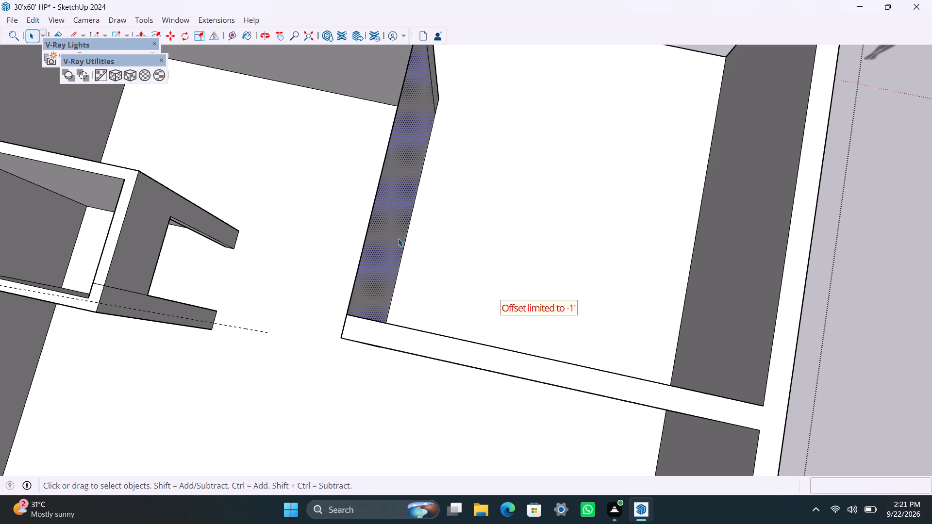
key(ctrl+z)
Push/Pull the open-area face of the same wall 3" toward the room.
click(411, 245)
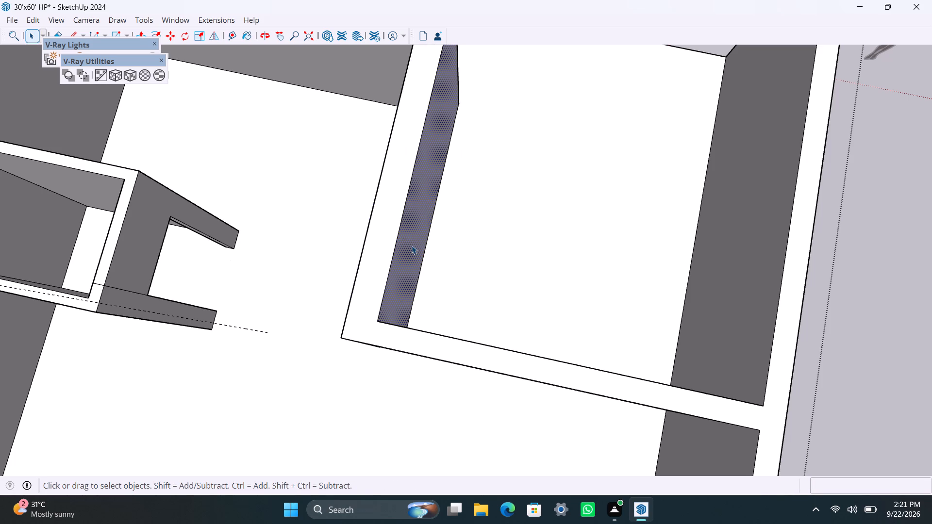
key(p)
click(412, 246)
text(3")
key(Return)
key(space)
Copy the first partition's outer vertical end edge 4.5" across the passage-side face of the toilet block.
scroll(399, 243, down, 9)
middle_drag(333, 345, 382, 310)
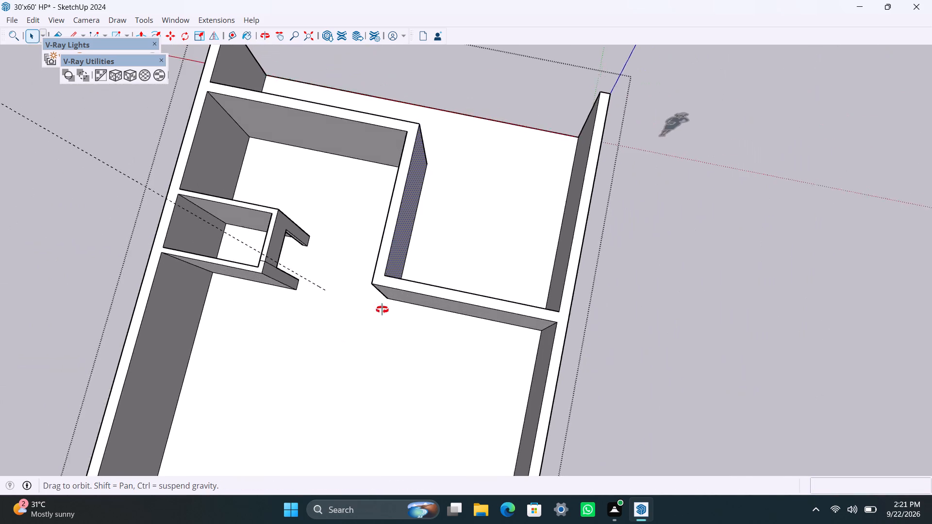
middle_drag(382, 310, 483, 223)
scroll(346, 353, up, 3)
middle_drag(343, 359, 152, 407)
scroll(245, 267, up, 2)
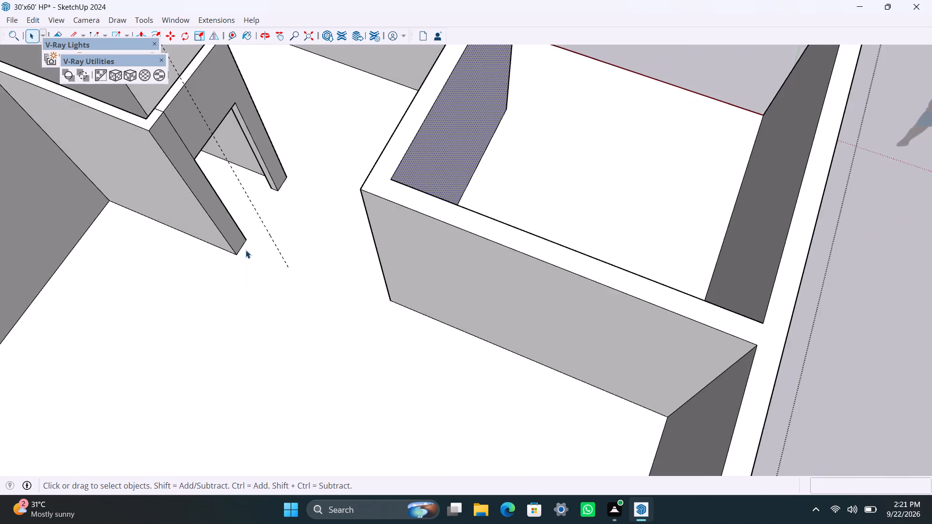
scroll(246, 250, up, 4)
click(226, 243)
key(m)
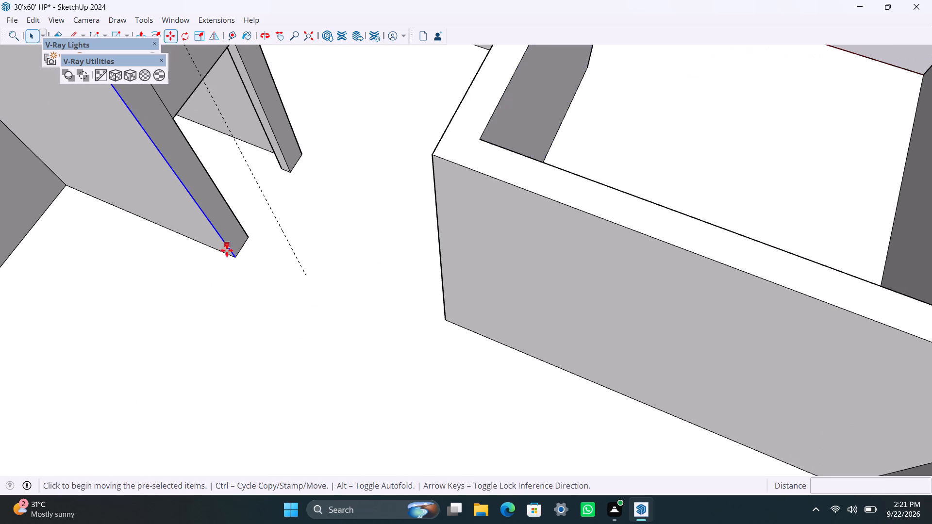
click(232, 258)
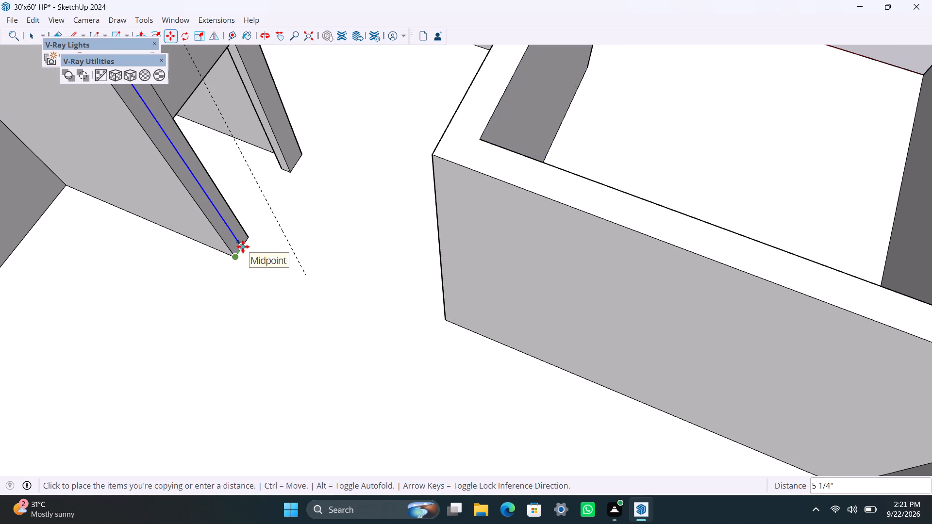
key(4)
text(.5")
key(Return)
key(space)
Push/Pull the new 4.5" end strip out along the first partition to the 10' guide line.
scroll(239, 248, up, 5)
click(234, 246)
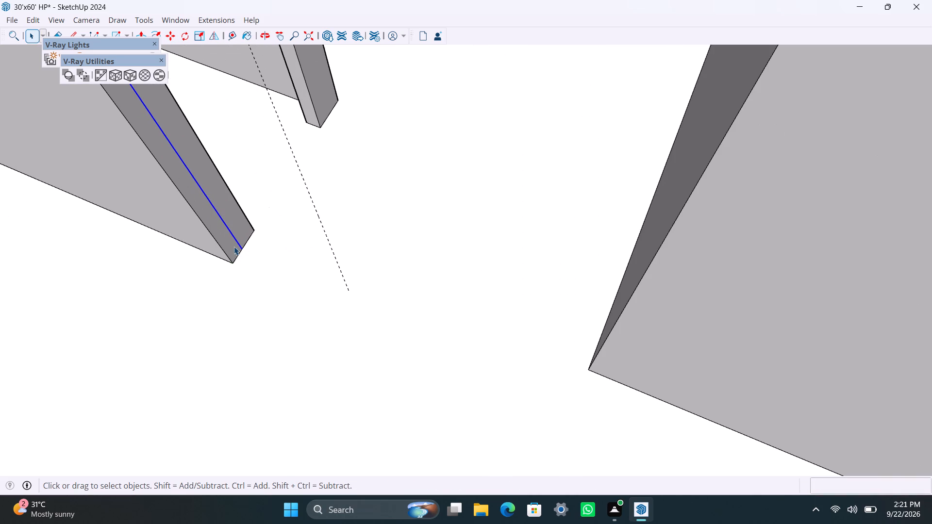
key(p)
drag(232, 246, 335, 301)
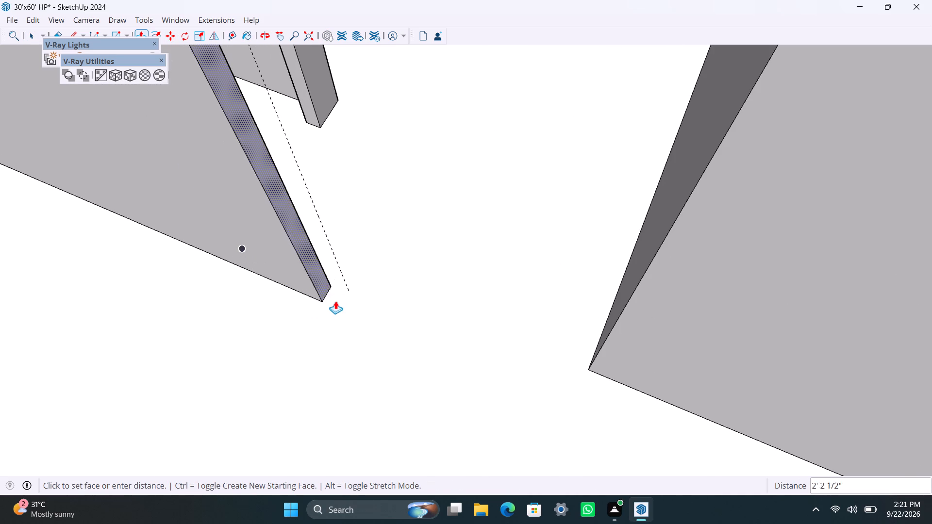
drag(335, 301, 348, 282)
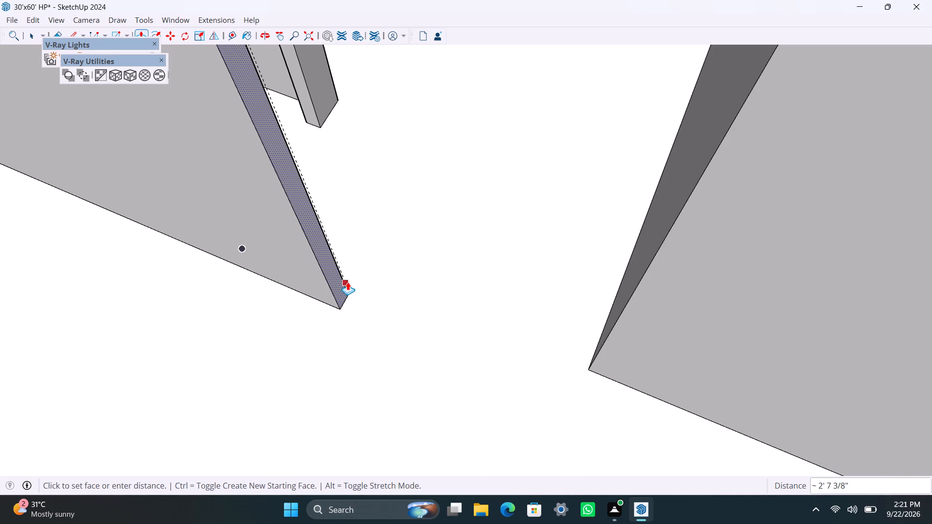
drag(348, 282, 331, 246)
drag(331, 246, 339, 261)
key(space)
Extend the first partition's end face a further 4.5" with Push/Pull.
click(335, 276)
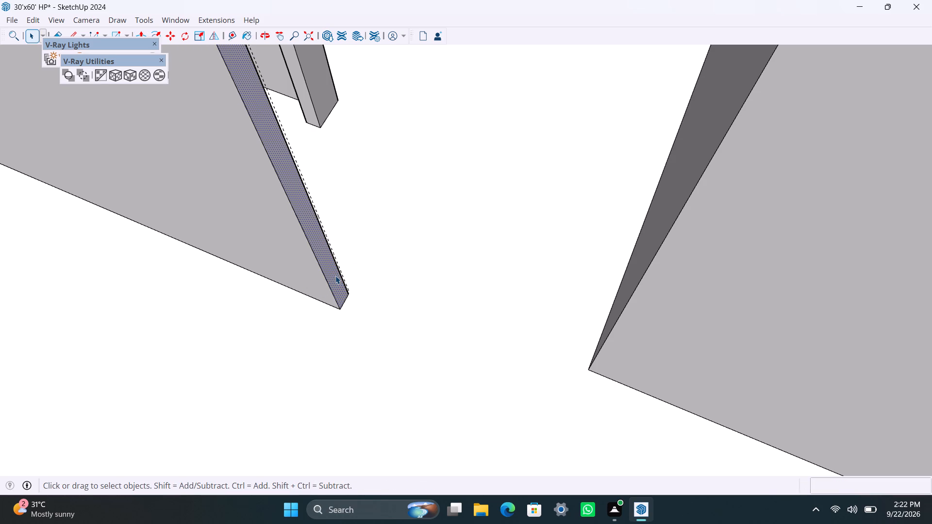
key(p)
click(335, 276)
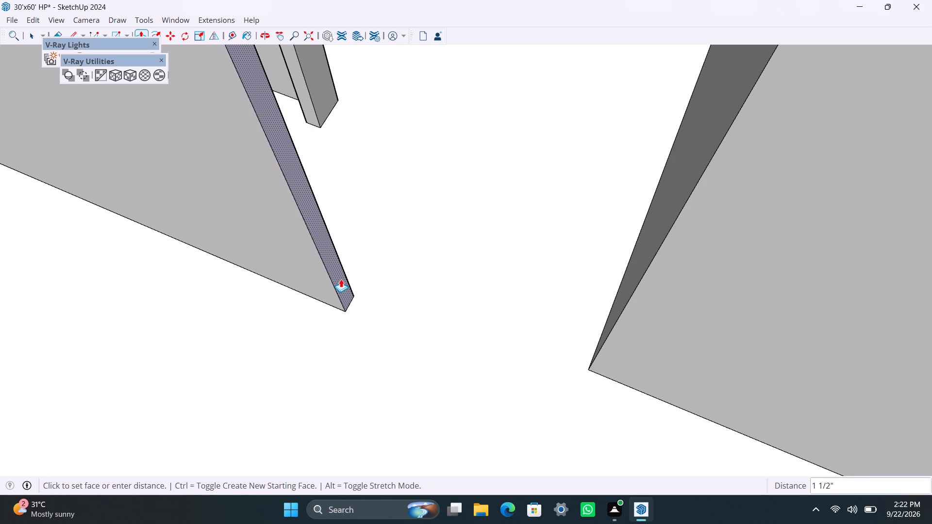
text(4.5")
key(Return)
key(space)
Copy the top edge of the first partition's end face 3' down to split off the lintel portion.
scroll(424, 180, down, 12)
scroll(408, 213, up, 4)
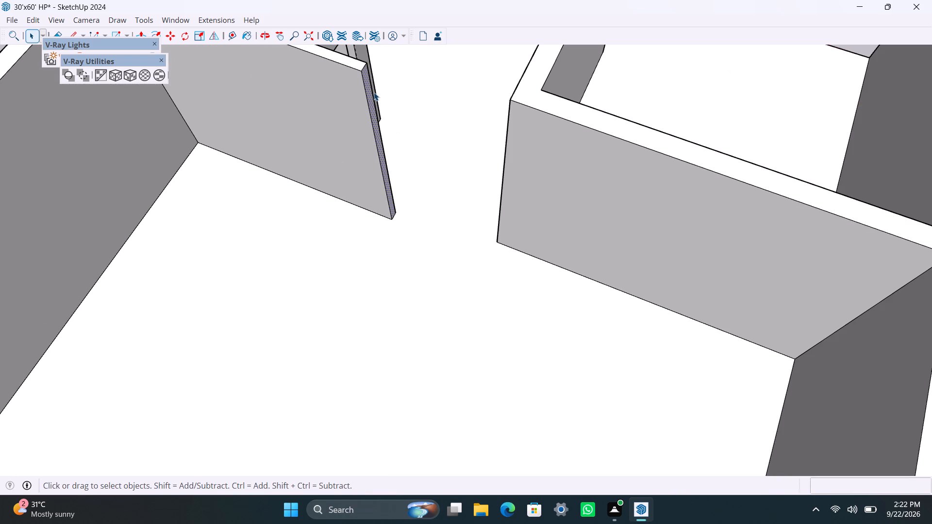
scroll(367, 84, down, 2)
scroll(363, 77, up, 1)
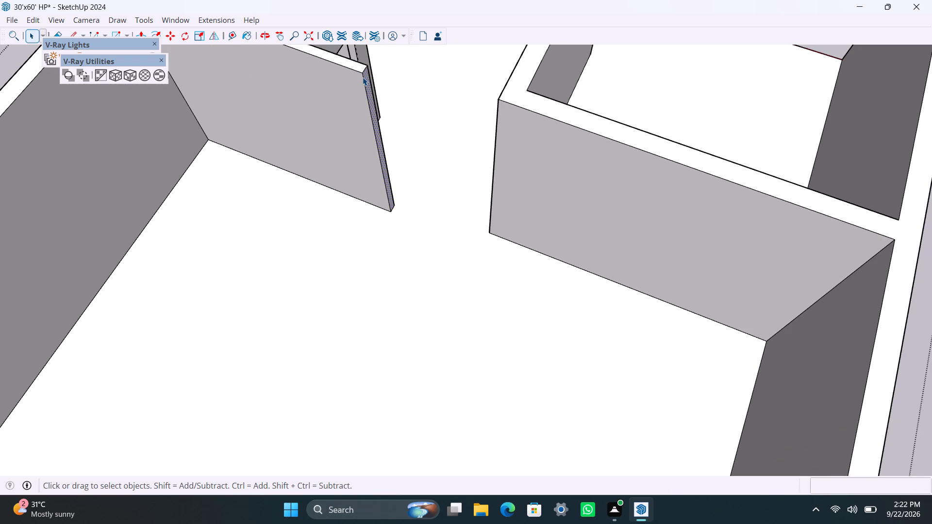
click(367, 67)
scroll(362, 71, up, 3)
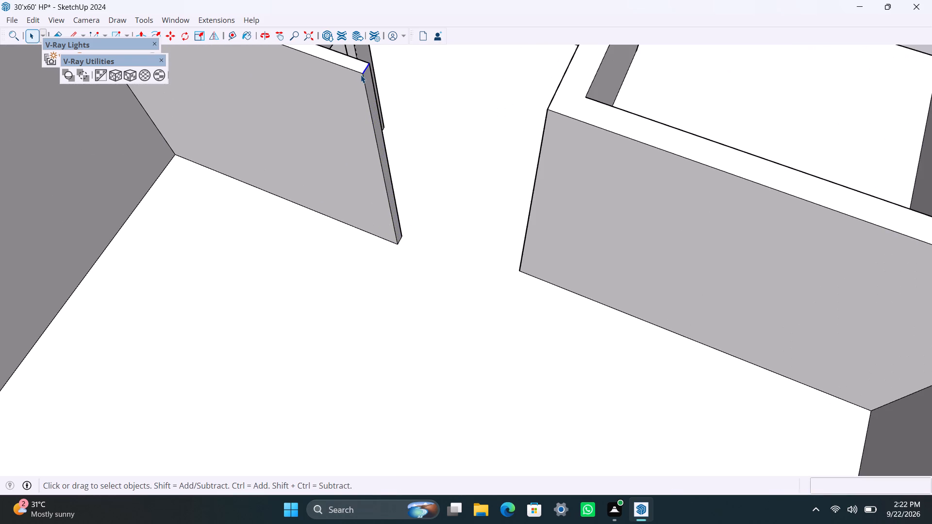
key(m)
drag(361, 72, 361, 78)
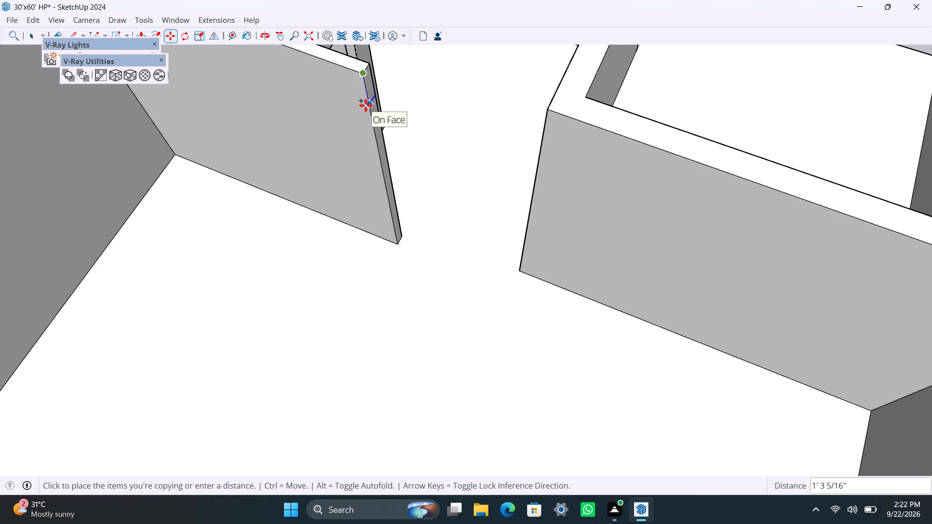
text(3')
key(Return)
key(space)
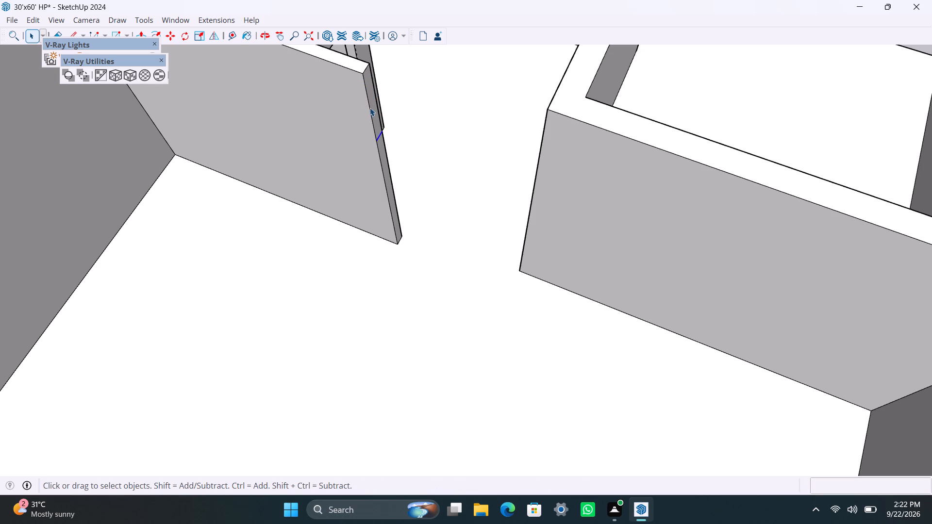
Push/Pull the upper part of the partition's end face across the opening to the front-area wall, forming a lintel.
click(372, 97)
key(p)
drag(373, 97, 547, 123)
key(space)
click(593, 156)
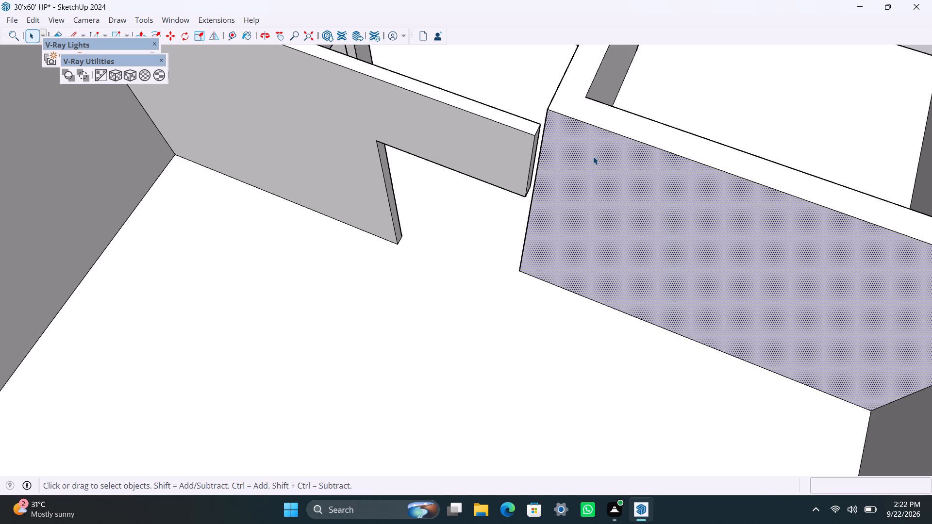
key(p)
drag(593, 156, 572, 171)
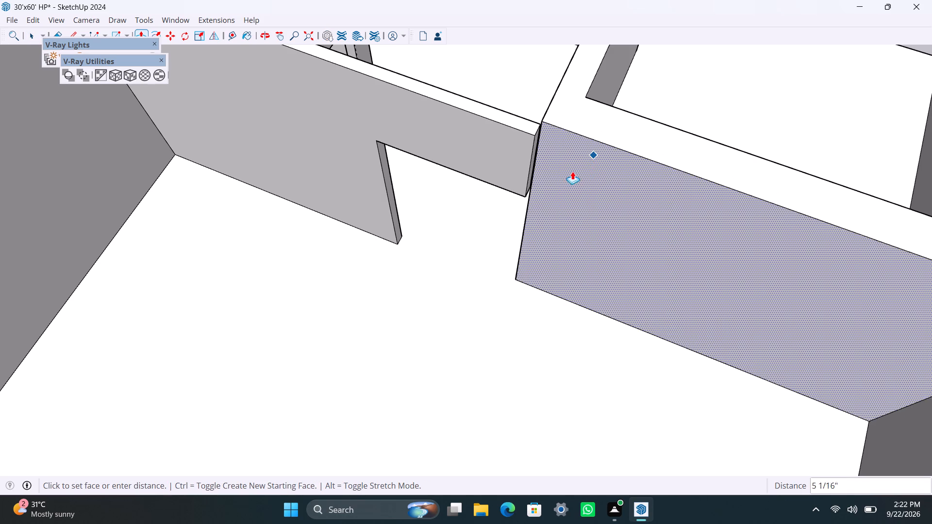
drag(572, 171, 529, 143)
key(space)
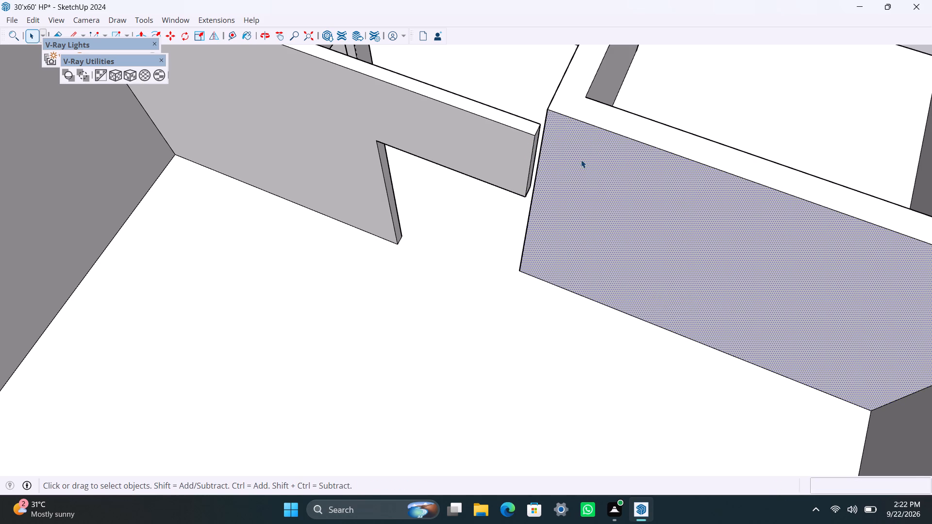
Push/Pull the large-room face of the wall behind the open front area 10 1/2", flush with the extended partition.
key(p)
drag(581, 160, 520, 154)
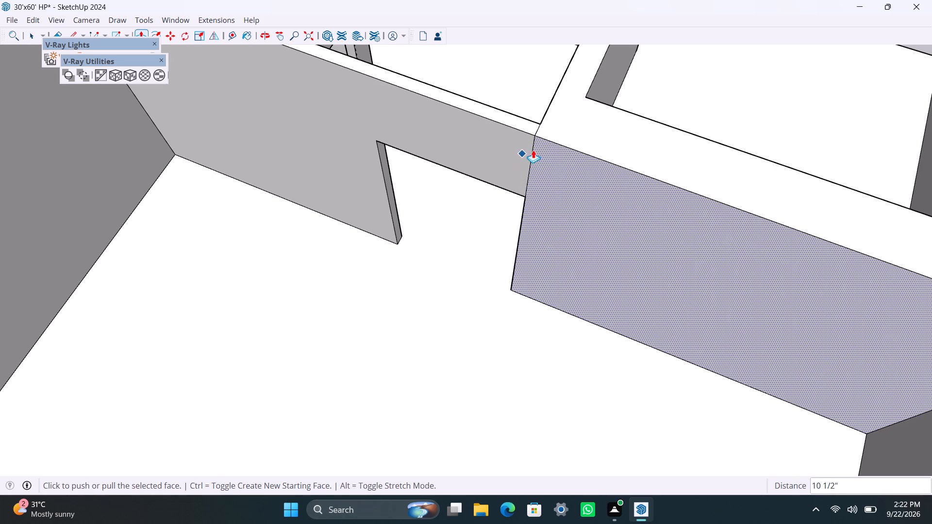
key(space)
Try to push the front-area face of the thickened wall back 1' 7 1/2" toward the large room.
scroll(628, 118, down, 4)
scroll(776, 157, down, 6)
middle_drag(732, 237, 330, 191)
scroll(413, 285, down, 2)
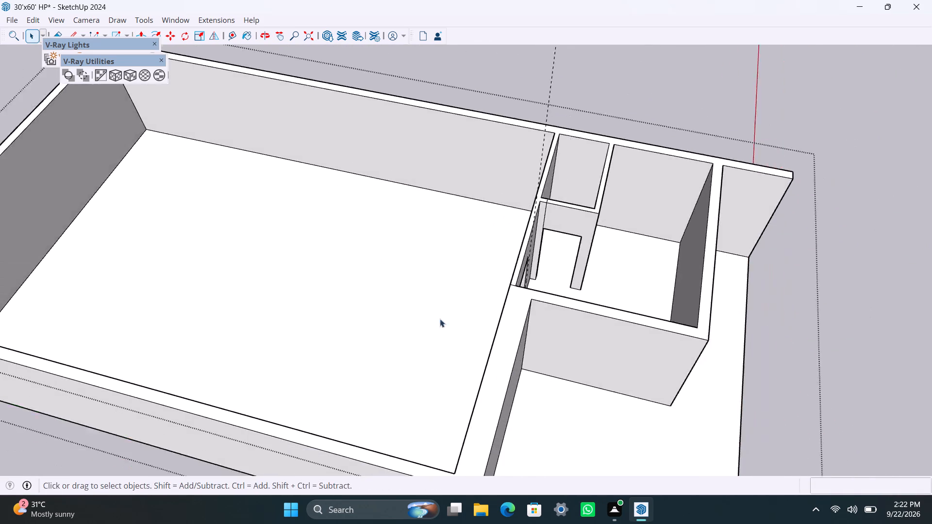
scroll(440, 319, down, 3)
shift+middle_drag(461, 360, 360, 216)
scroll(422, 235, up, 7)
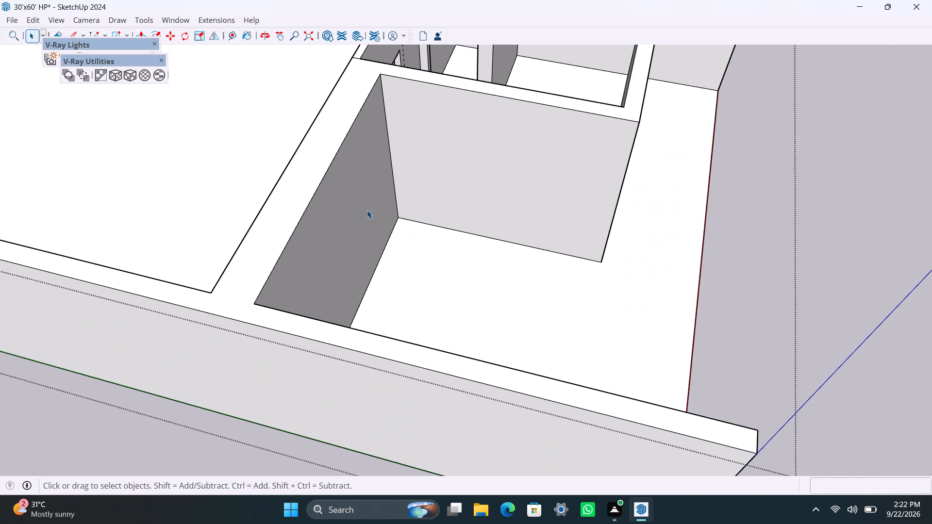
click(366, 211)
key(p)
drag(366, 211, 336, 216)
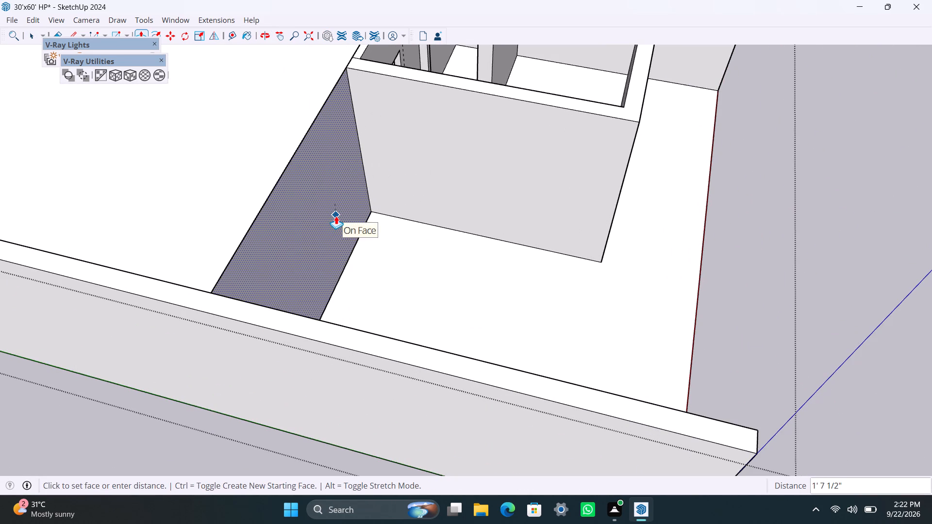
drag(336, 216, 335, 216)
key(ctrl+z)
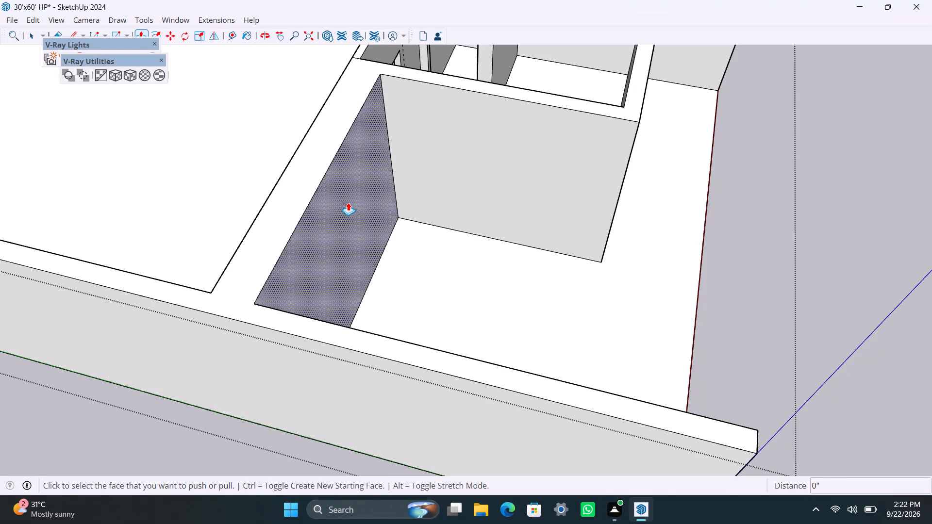
Place a guide line 9" from the large-room edge along the top of the thickened wall.
key(t)
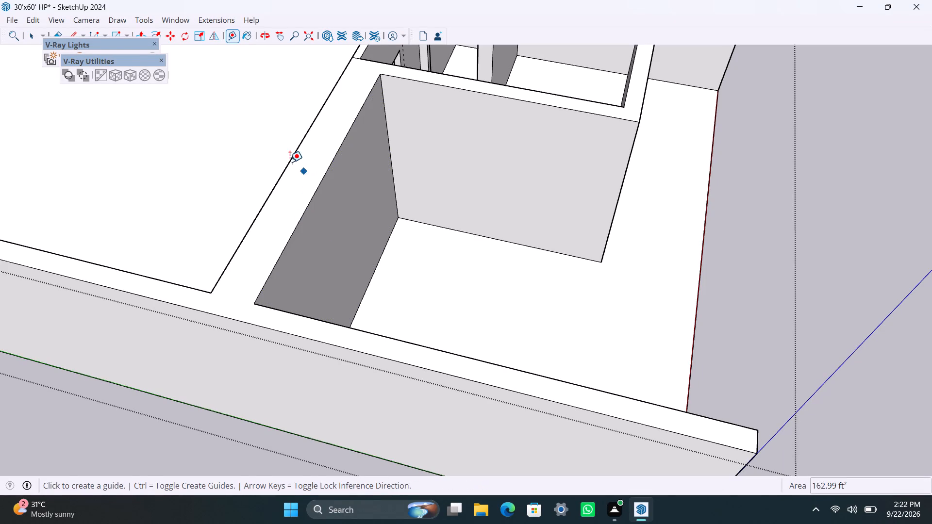
click(290, 160)
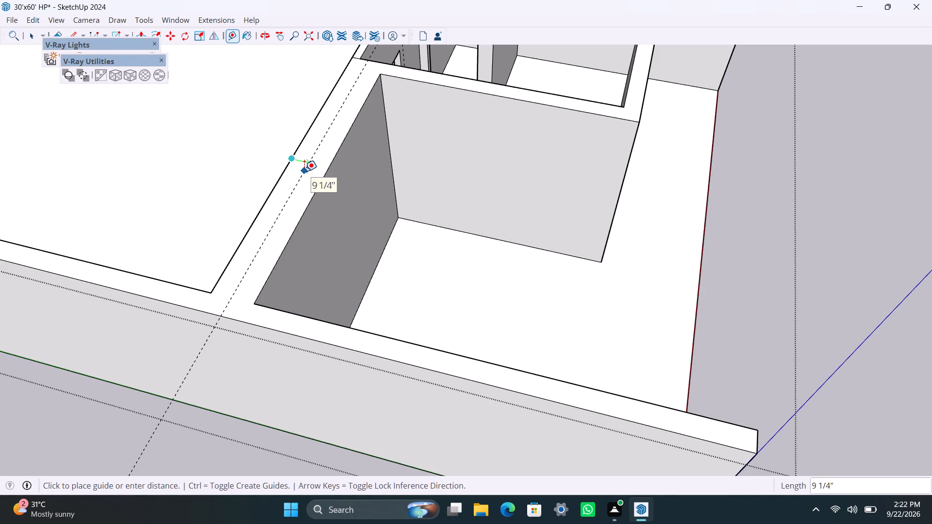
text(9")
key(Return)
key(space)
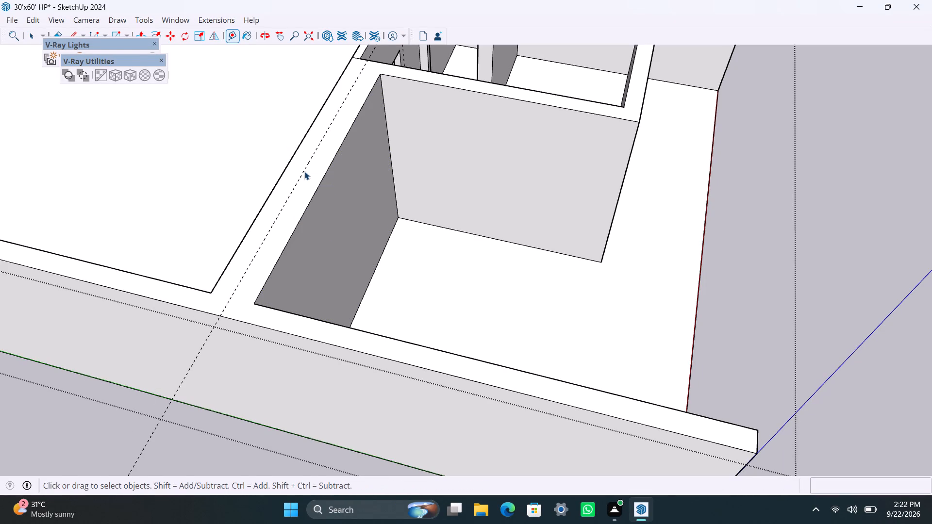
Push/Pull the front-area face of the thickened wall back to the 9" guide line and save the model.
click(354, 191)
key(p)
drag(352, 192, 289, 227)
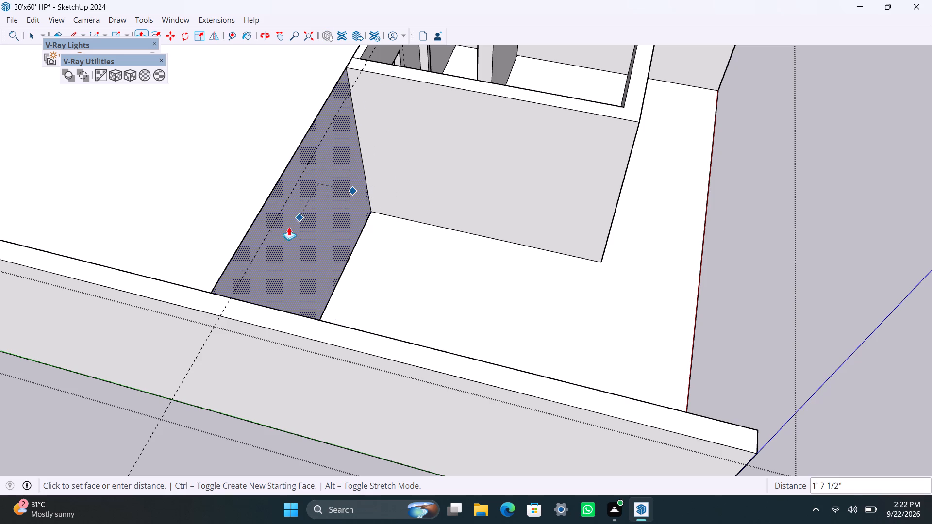
drag(289, 227, 260, 241)
key(space)
key(ctrl+s)
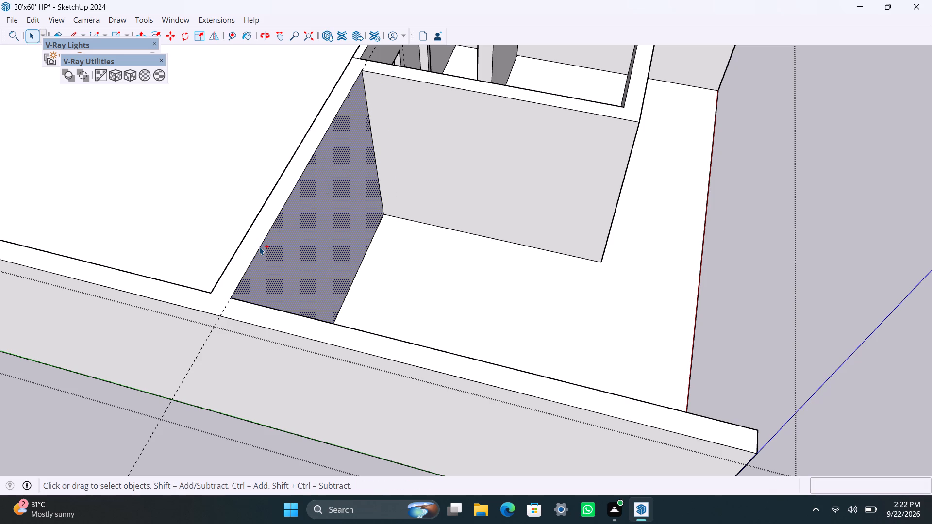
key(space)
Look over the large room and its surrounding walls from above and from the rear.
click(200, 188)
scroll(192, 234, down, 10)
middle_drag(146, 268, 648, 215)
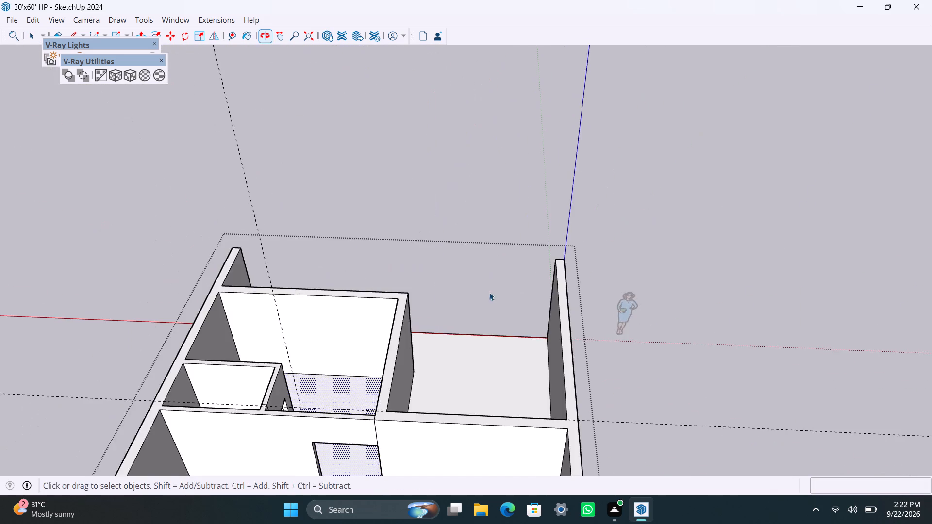
scroll(348, 363, down, 5)
middle_drag(385, 379, 454, 240)
scroll(448, 262, up, 3)
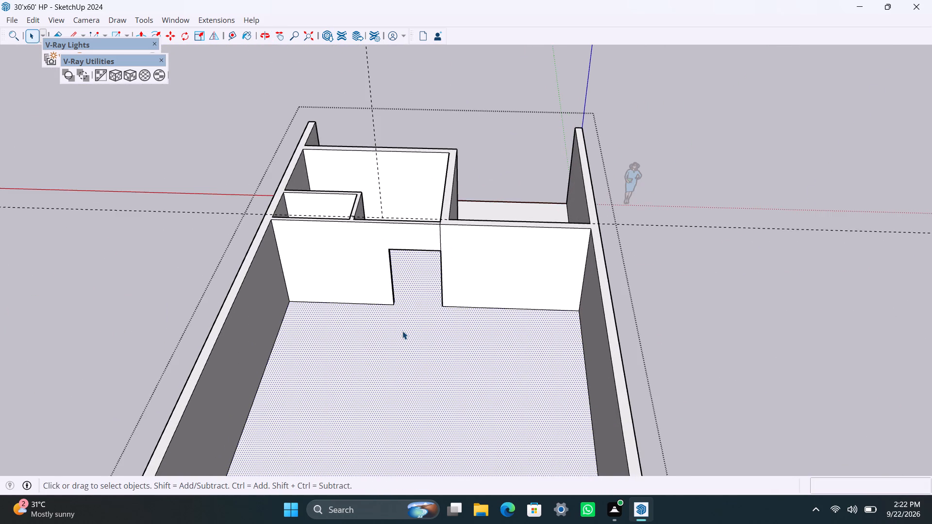
scroll(402, 331, down, 2)
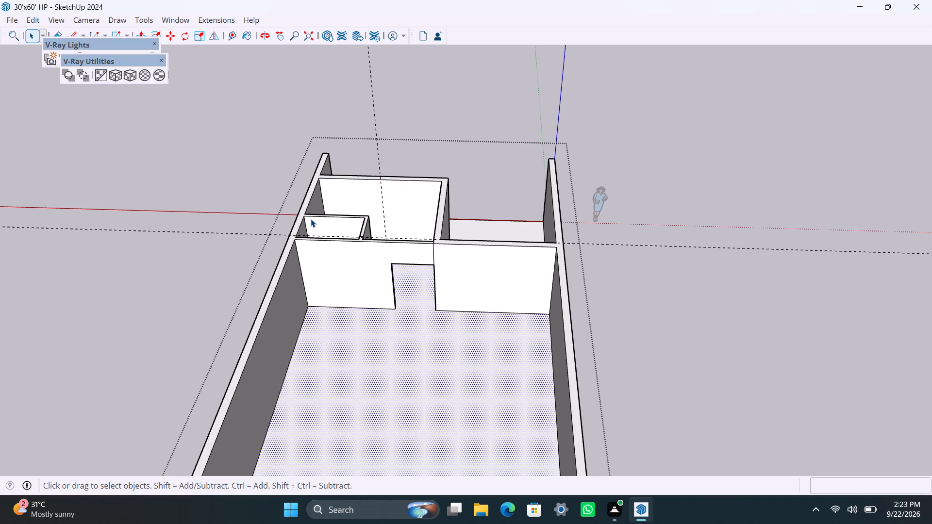
key(space)
scroll(365, 333, down, 8)
shift+middle_drag(373, 328, 459, 148)
click(633, 194)
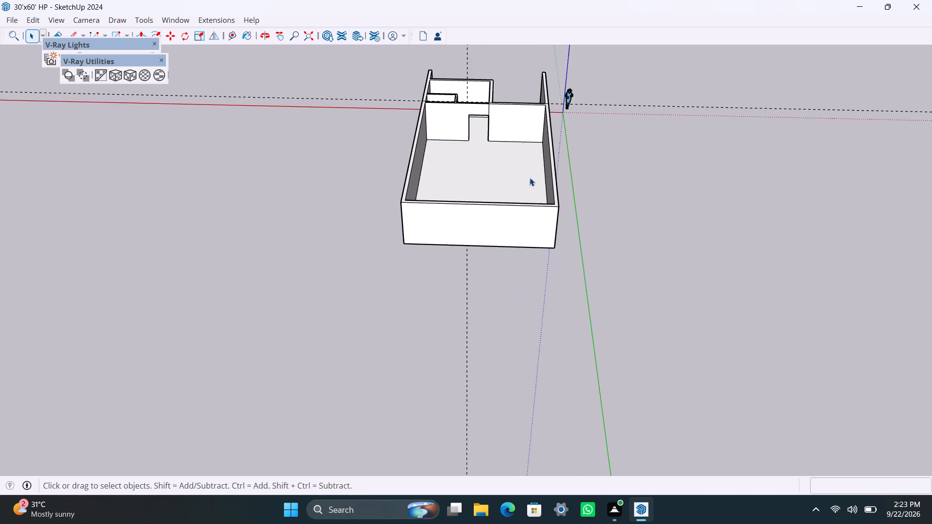
Copy the large room's vertical corner edge, beside the toilet-side wall, 13' along the outer side wall.
scroll(506, 150, up, 3)
middle_drag(486, 173, 439, 370)
scroll(451, 131, up, 3)
triple_click(408, 187)
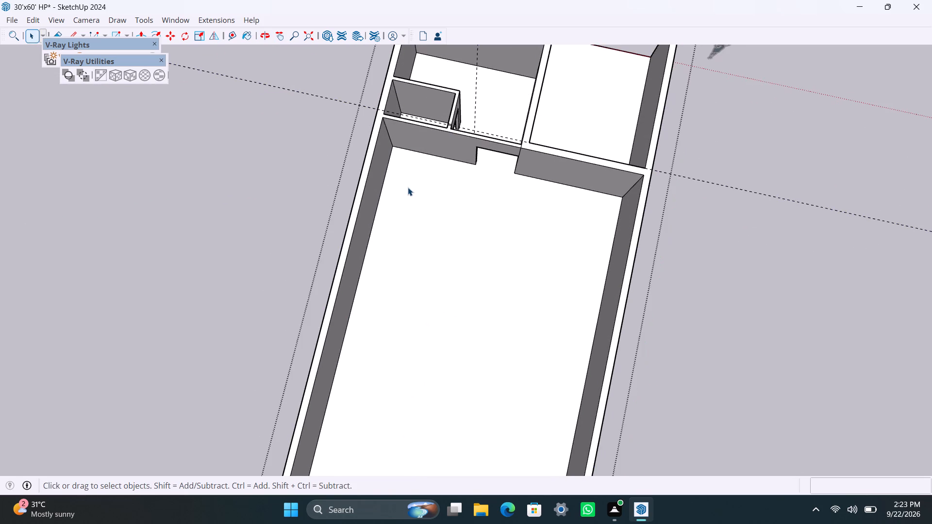
scroll(407, 175, up, 6)
click(392, 158)
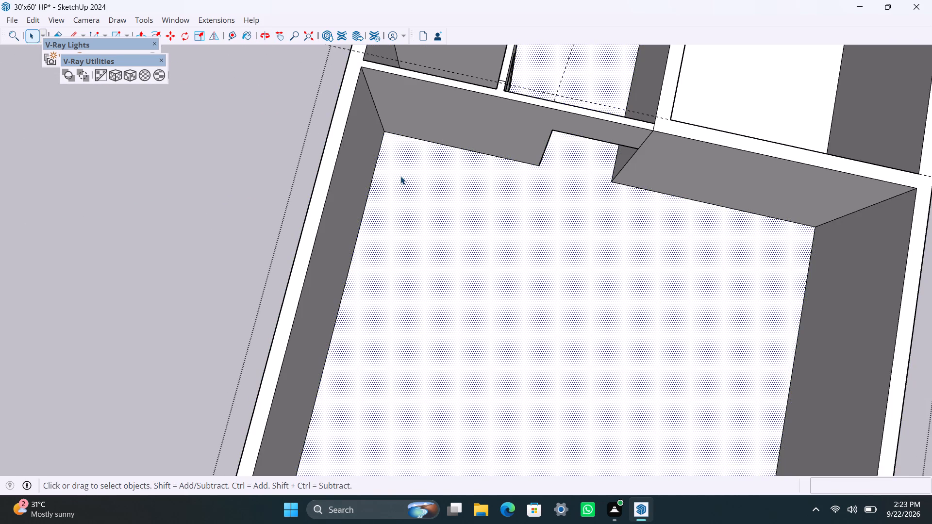
click(390, 132)
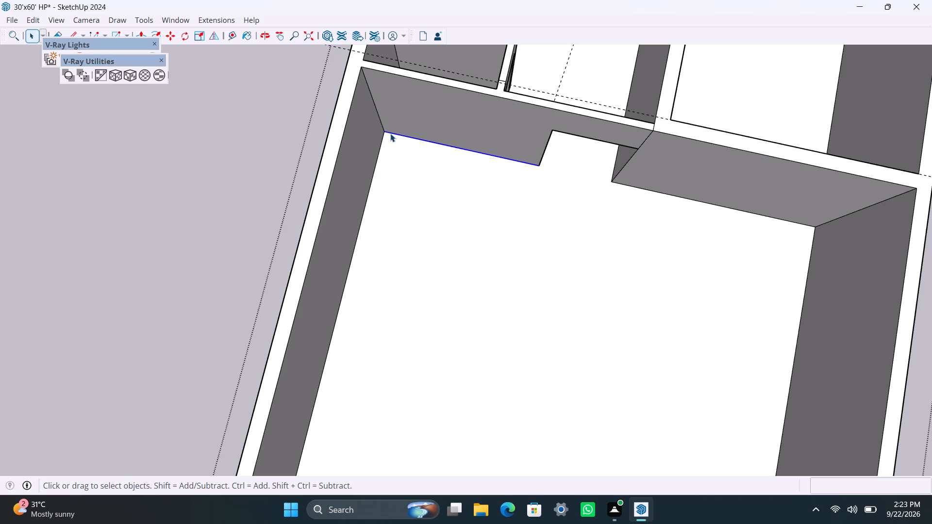
click(383, 129)
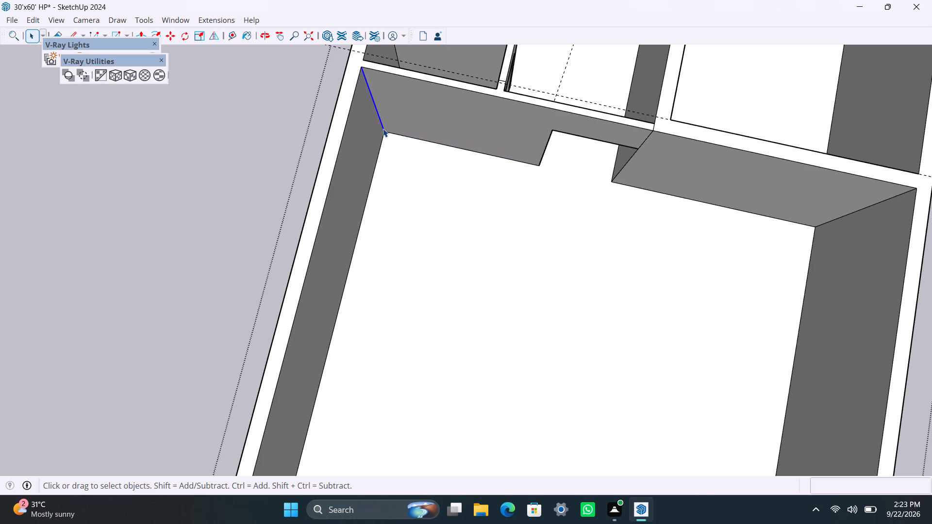
key(m)
drag(385, 130, 383, 147)
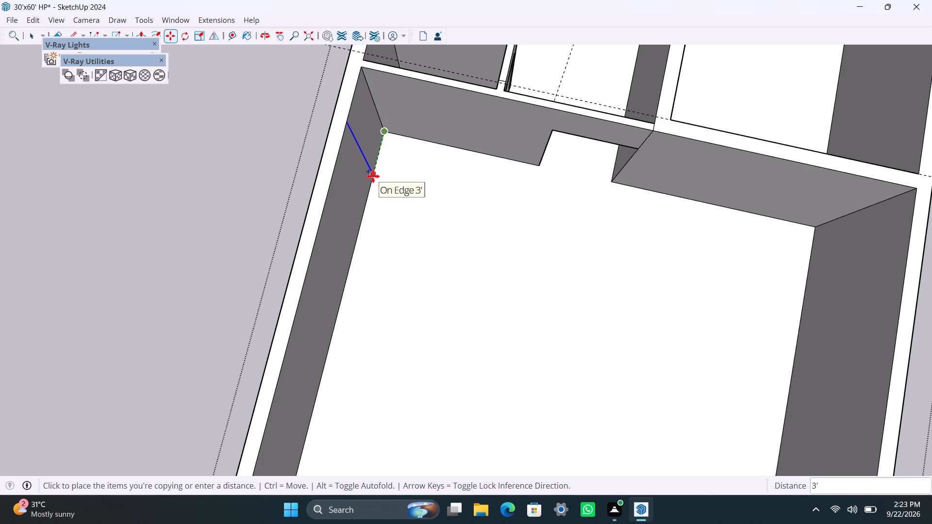
key(2)
key(BackSpace)
text(13')
key(Return)
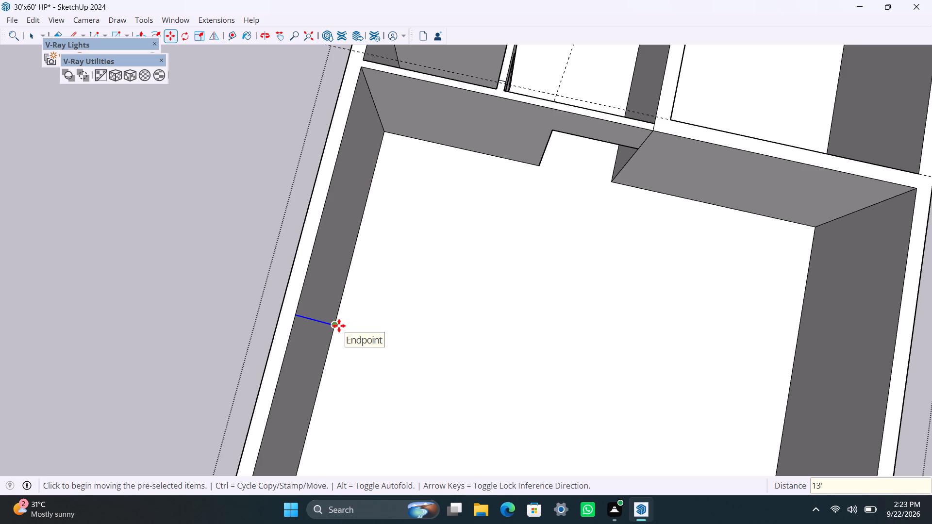
Copy the new edge on the outer side wall another 4.5" to mark the partition's thickness.
click(339, 326)
text(4.5")
key(Return)
key(space)
scroll(310, 306, up, 4)
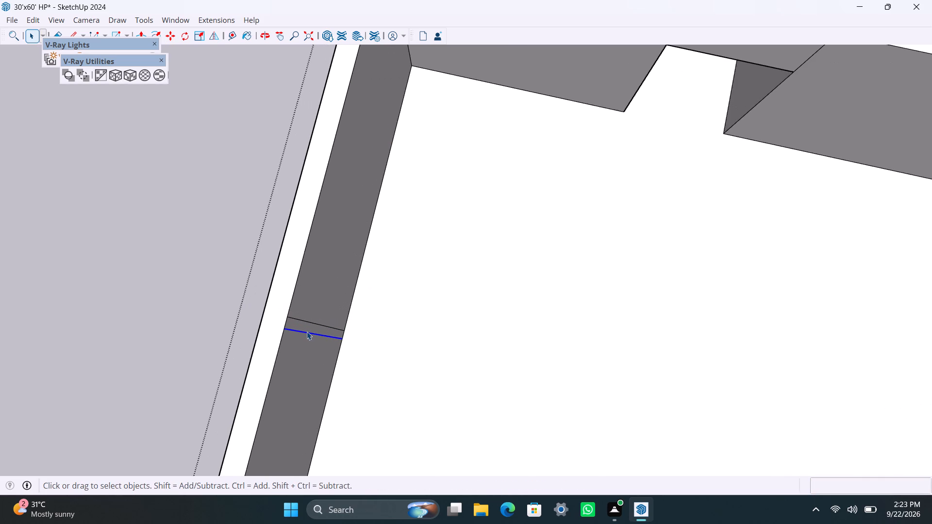
Push/Pull the 4.5" strip on the outer side wall 10' into the large room, forming a partition.
click(307, 328)
key(p)
drag(307, 327, 309, 329)
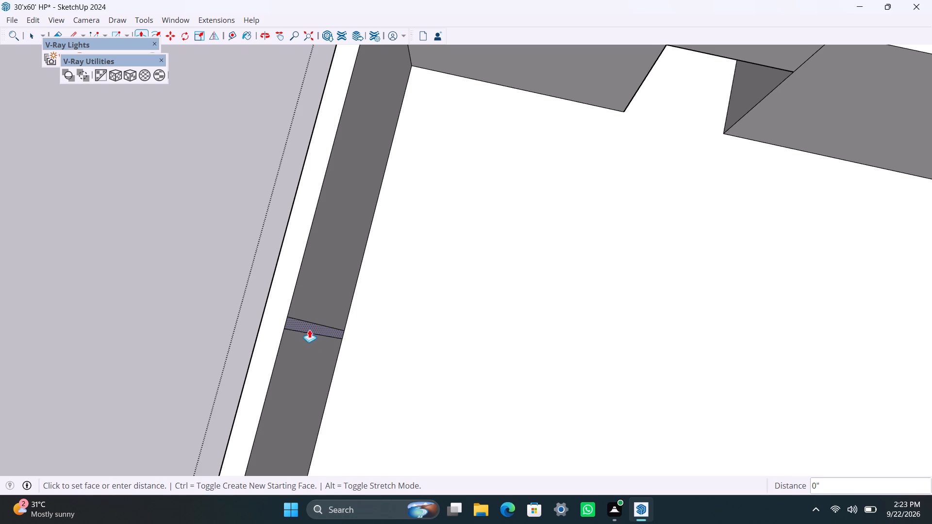
drag(309, 329, 479, 373)
text(10')
key(Return)
key(space)
Push/Pull the free end face of the new 10' partition a further 4.5".
scroll(469, 358, down, 9)
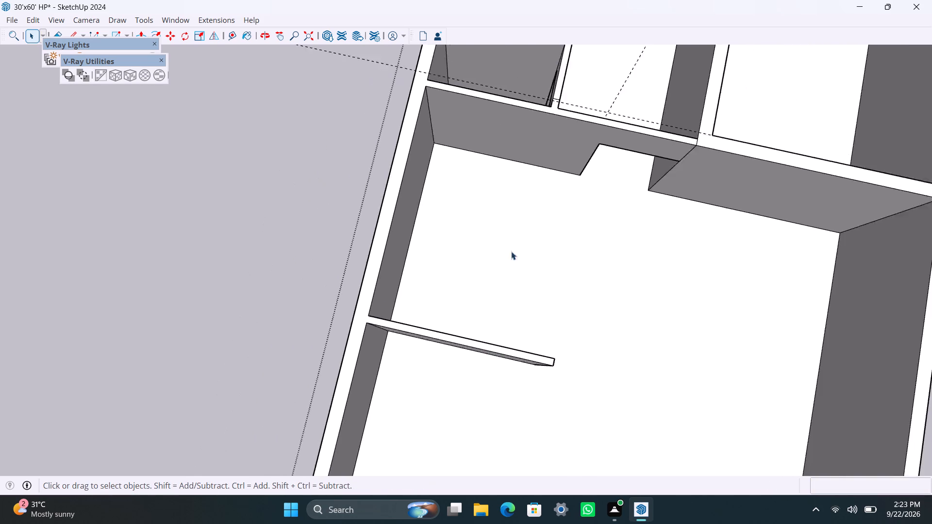
scroll(511, 251, down, 2)
middle_drag(545, 359, 230, 226)
scroll(491, 322, up, 2)
scroll(434, 307, up, 3)
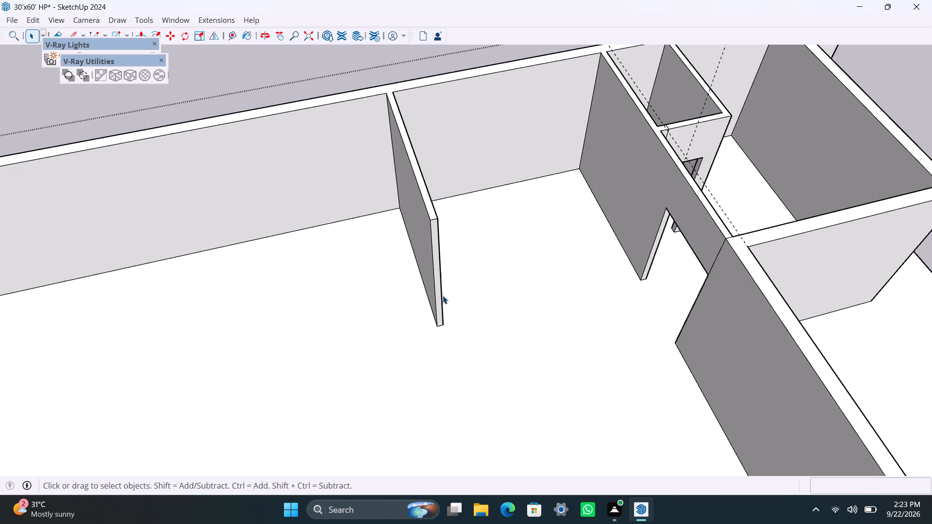
scroll(443, 295, up, 6)
click(434, 276)
key(p)
click(434, 276)
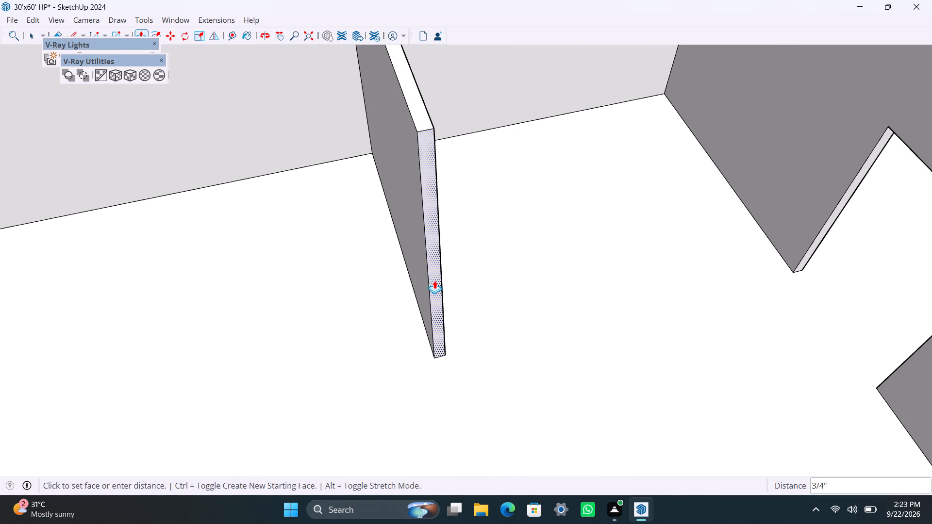
text(4.5")
key(Return)
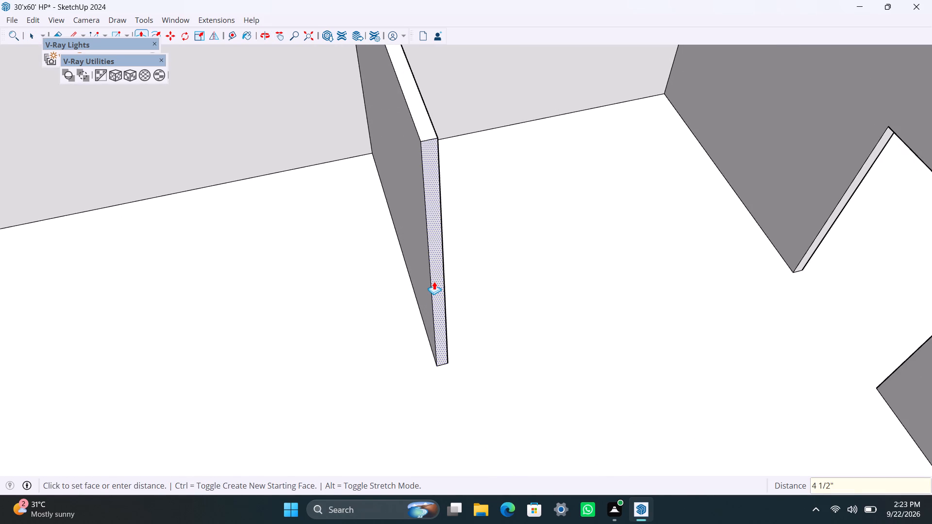
key(space)
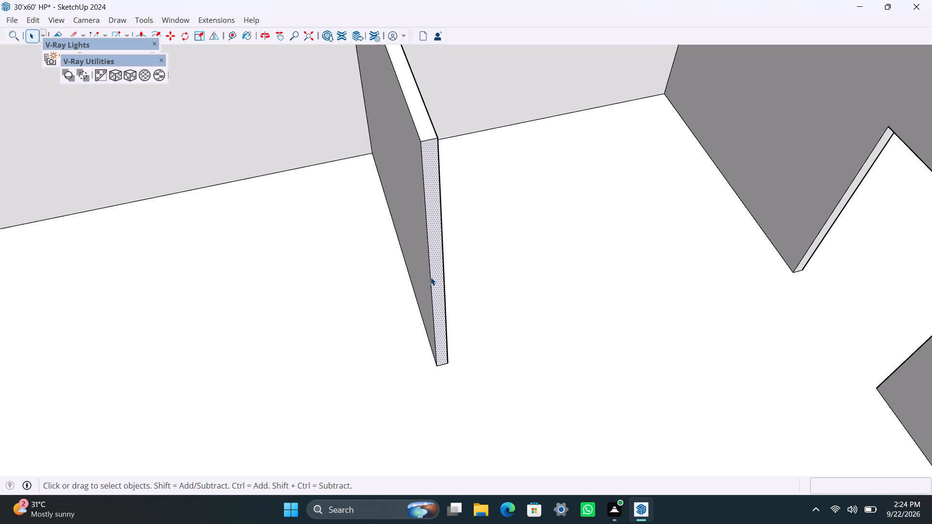
Copy the partition's vertical end edge 4.5" along its face on the side toward the toilet.
scroll(494, 271, down, 9)
middle_drag(509, 285, 270, 302)
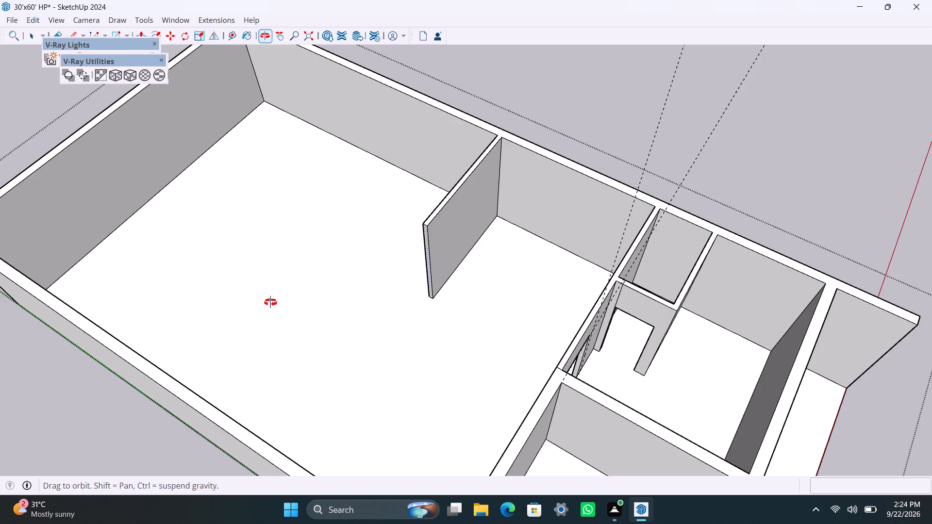
middle_drag(270, 302, 192, 222)
scroll(424, 242, up, 10)
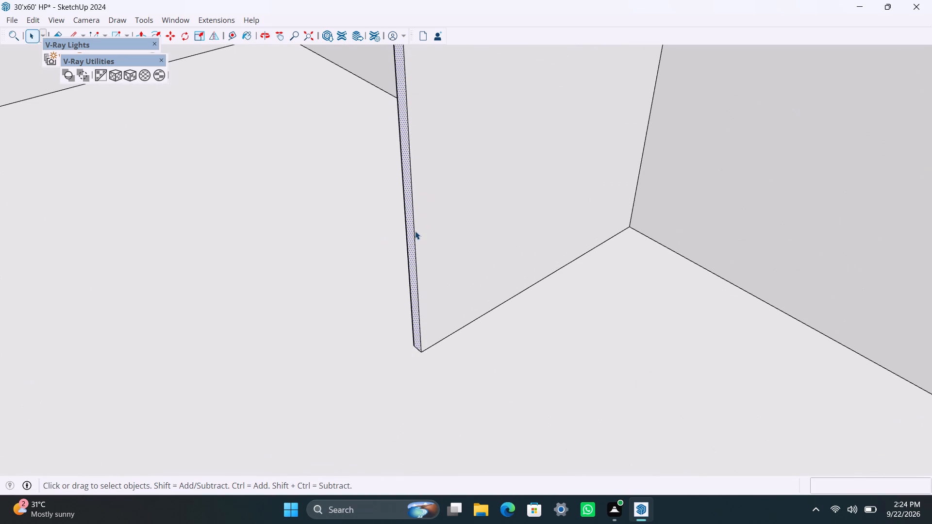
click(415, 231)
key(m)
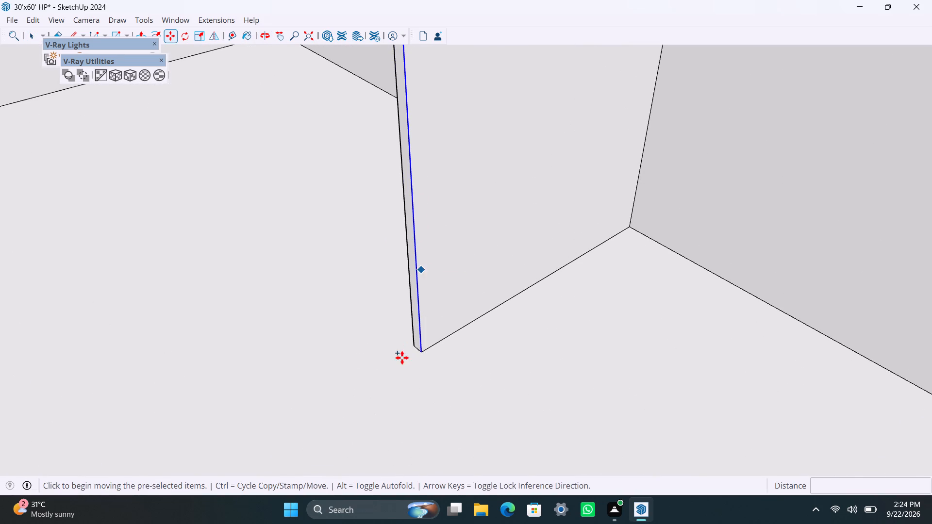
click(422, 352)
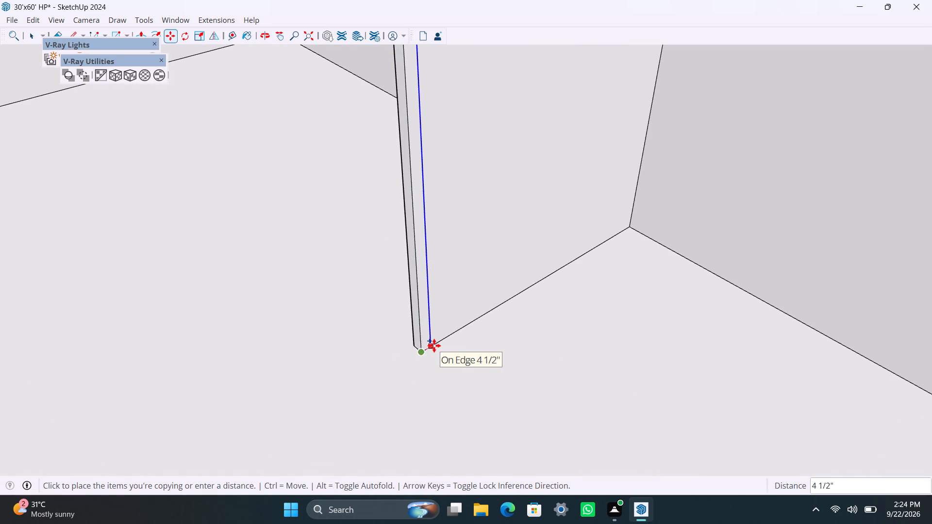
text(4.5")
key(Return)
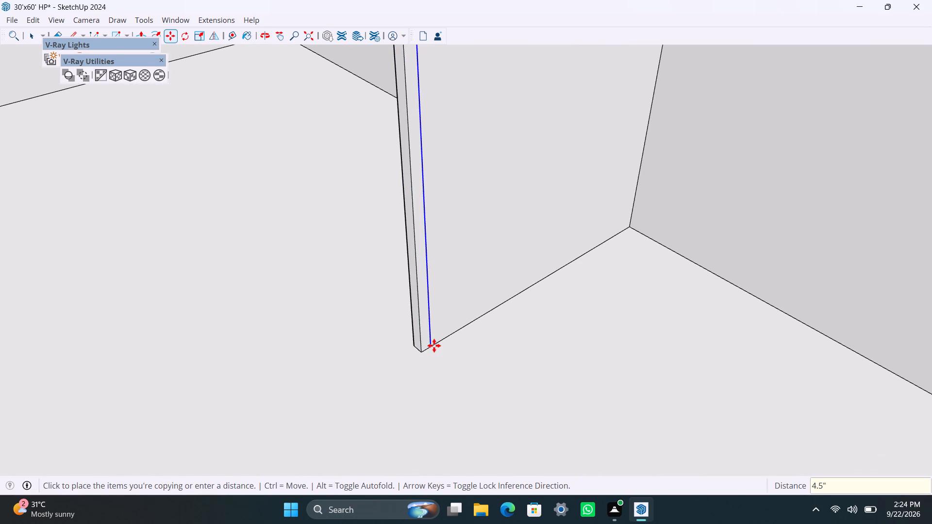
key(space)
Push/Pull the 4.5" strip at the partition's end 9' toward the wall with the door opening.
scroll(431, 340, up, 4)
click(424, 293)
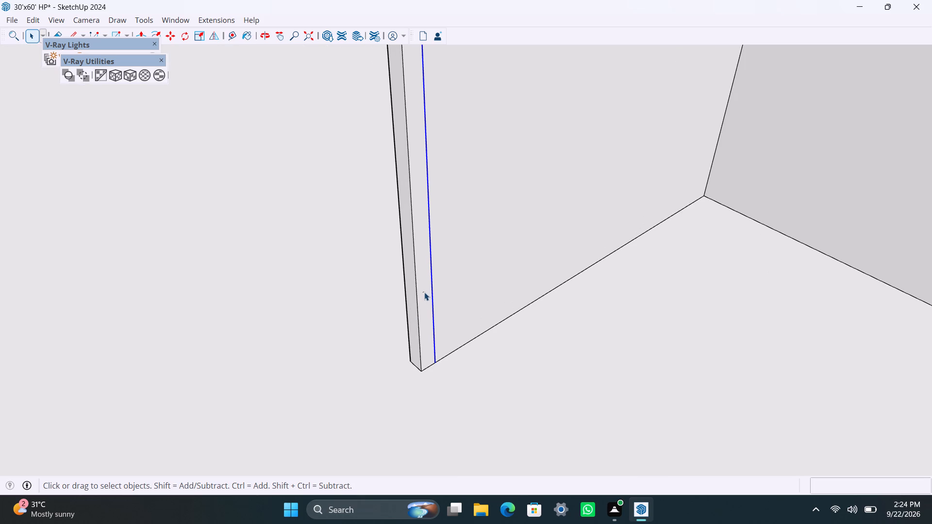
scroll(424, 293, down, 6)
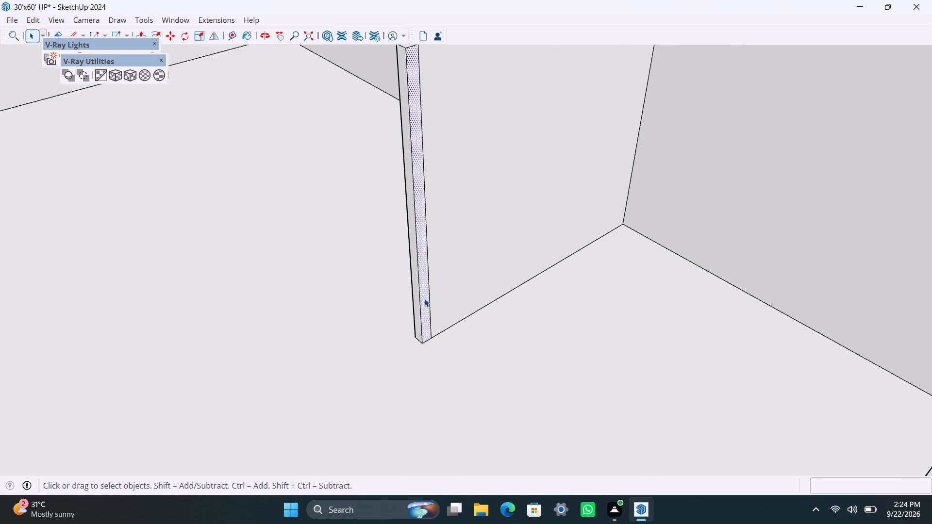
scroll(424, 298, down, 8)
key(p)
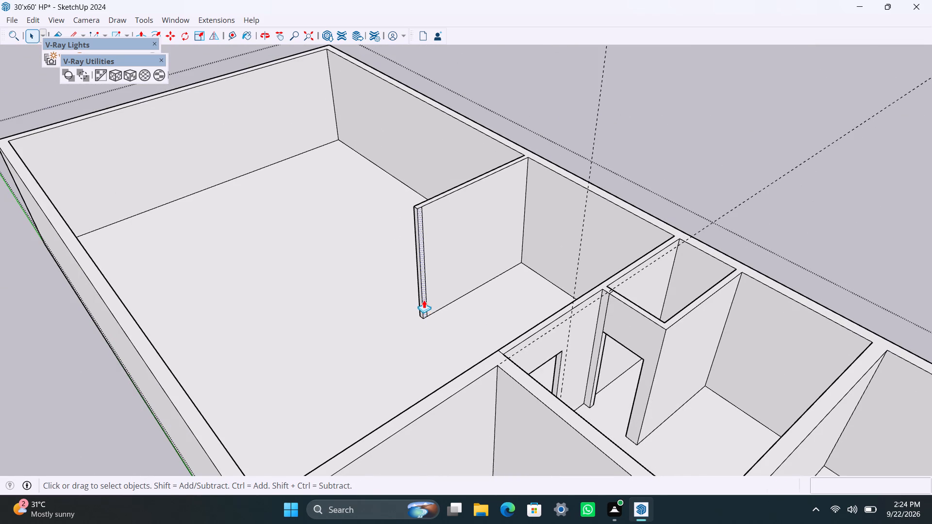
drag(424, 300, 451, 351)
key(1)
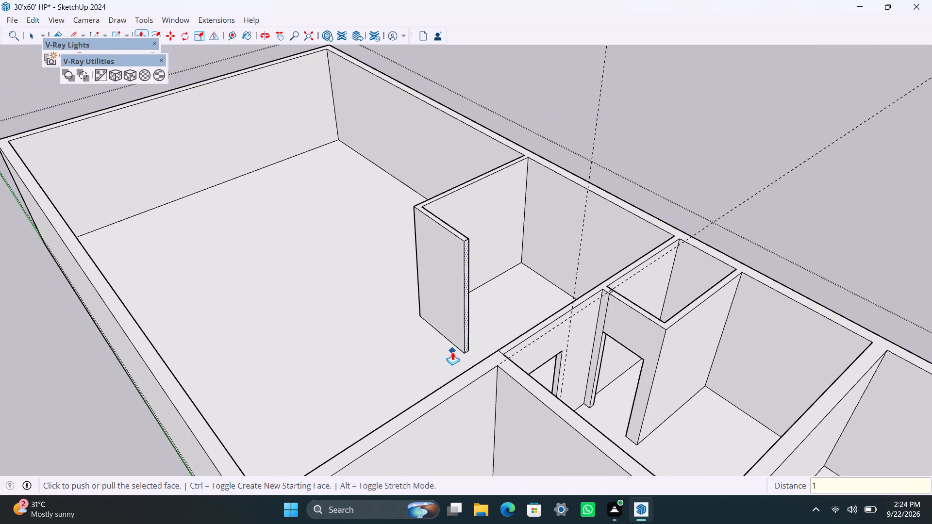
key(BackSpace)
text(9")
key(BackSpace)
key(apostrophe)
key(Return)
key(space)
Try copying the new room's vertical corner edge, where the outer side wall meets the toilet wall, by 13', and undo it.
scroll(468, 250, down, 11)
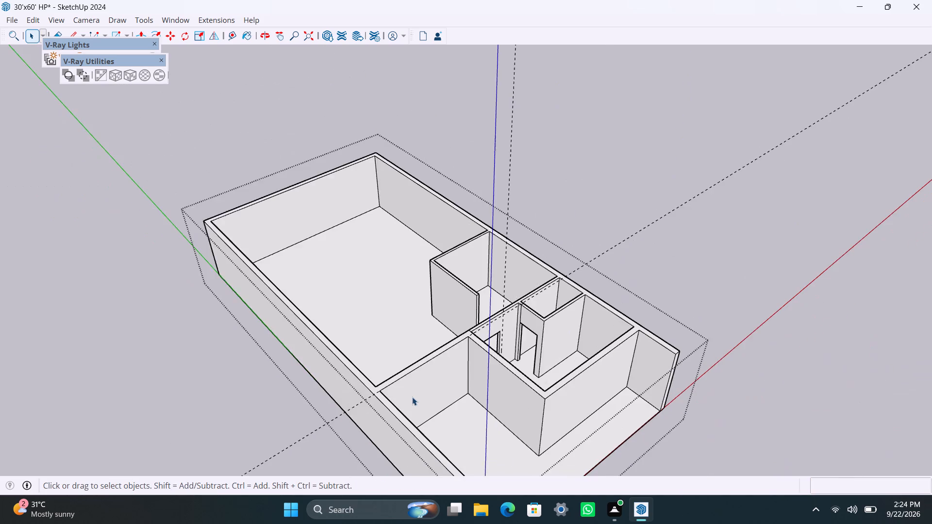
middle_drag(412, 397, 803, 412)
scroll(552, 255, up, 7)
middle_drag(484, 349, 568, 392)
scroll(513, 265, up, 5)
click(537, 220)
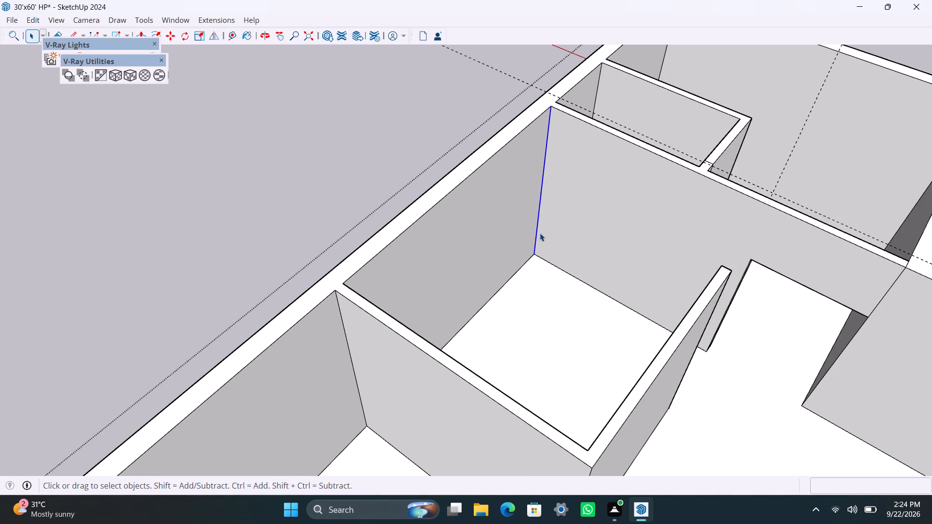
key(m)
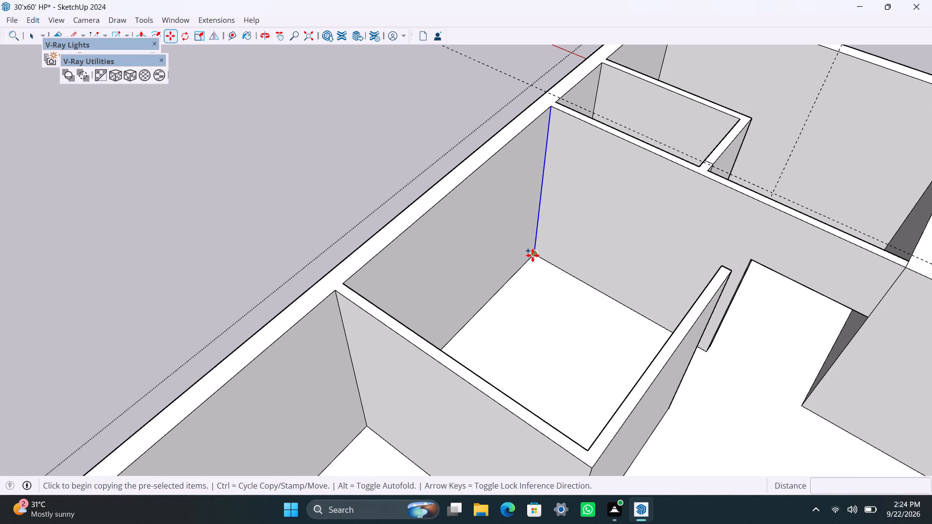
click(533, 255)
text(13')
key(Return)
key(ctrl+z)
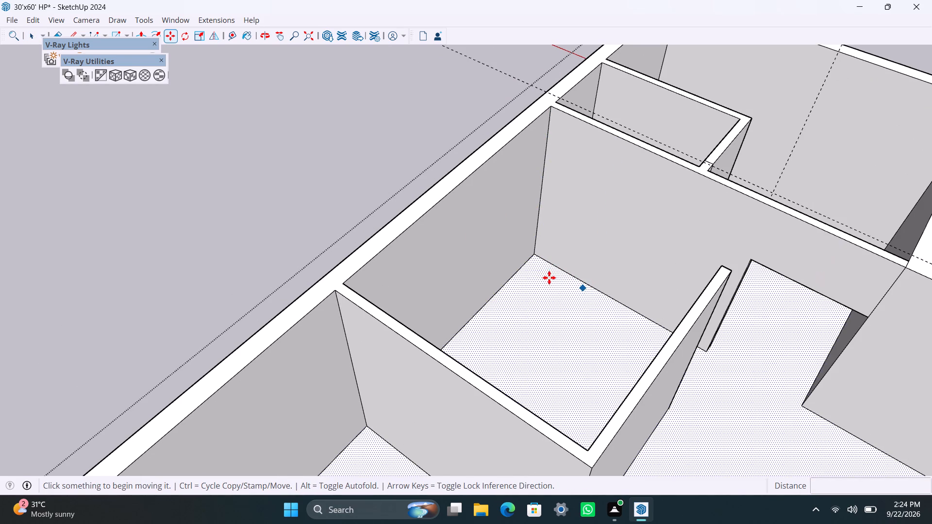
Copy the new room's vertical corner edge at the outer side wall 10' along the toilet wall.
key(space)
click(538, 237)
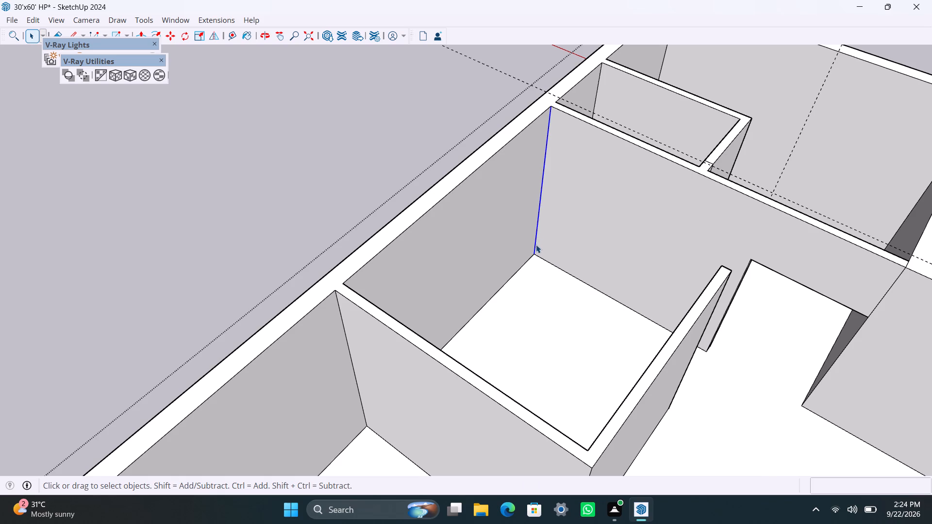
key(m)
click(536, 253)
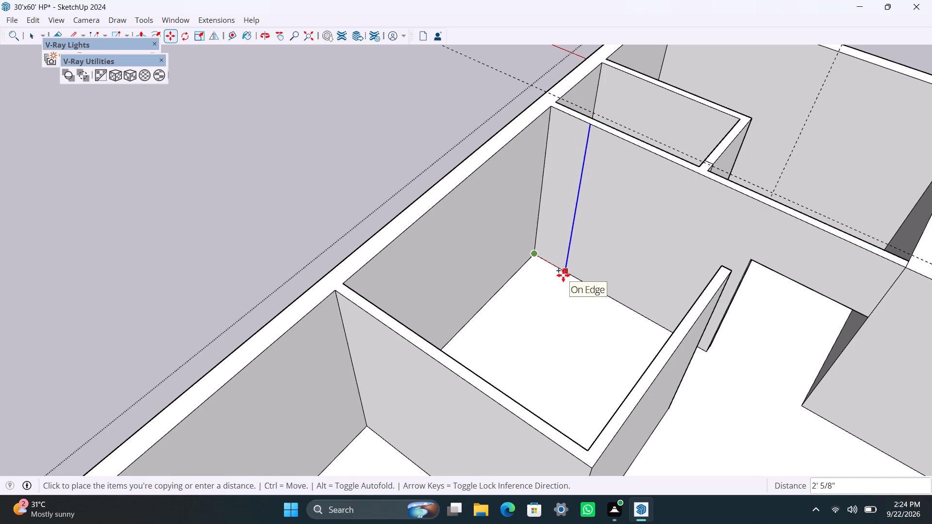
text(10')
key(Return)
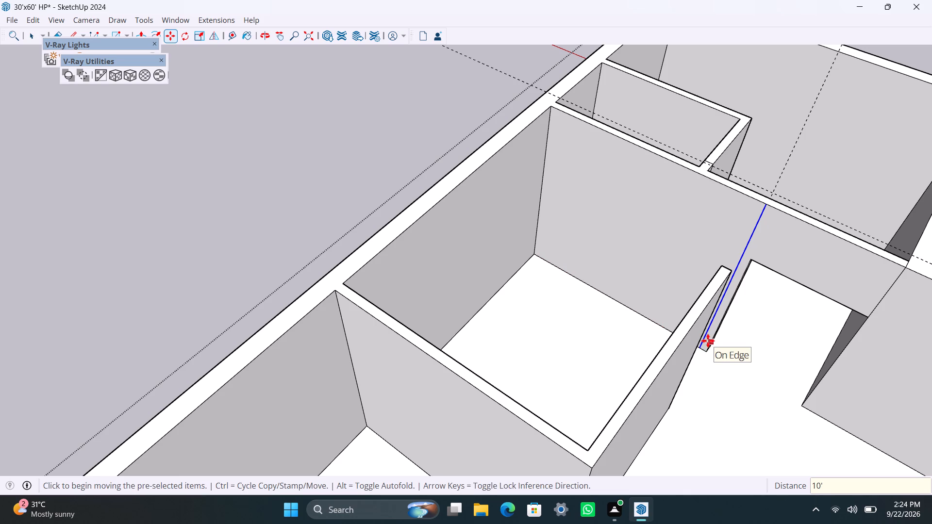
Copy the new vertical edge on the toilet wall a further 4.5" to mark a wall-thickness strip.
key(space)
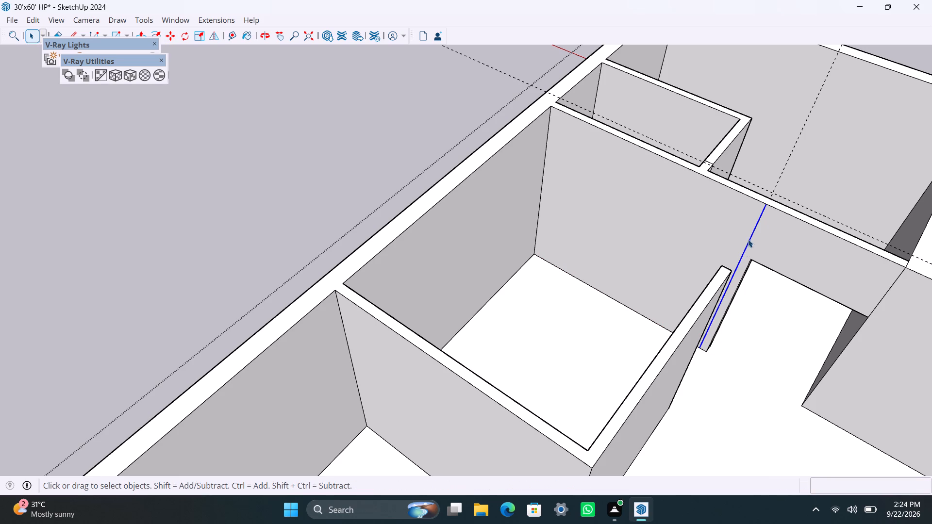
key(m)
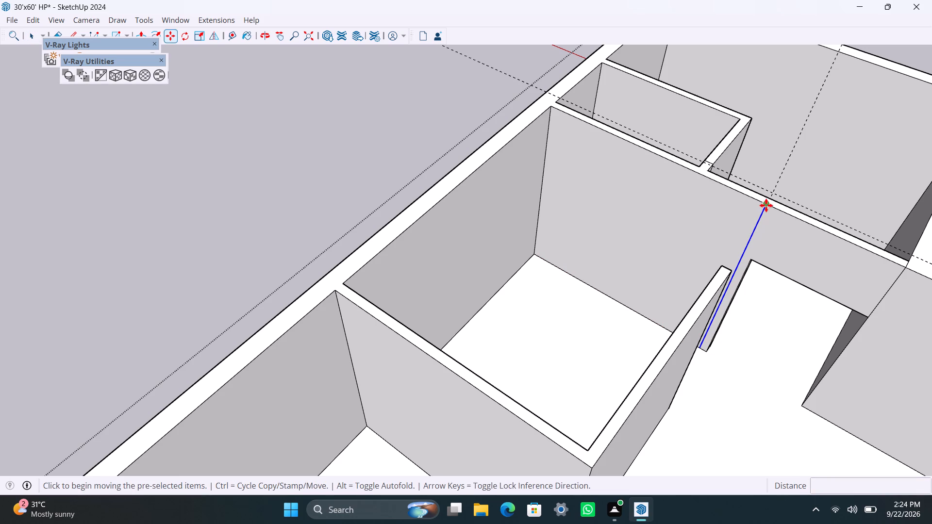
click(766, 204)
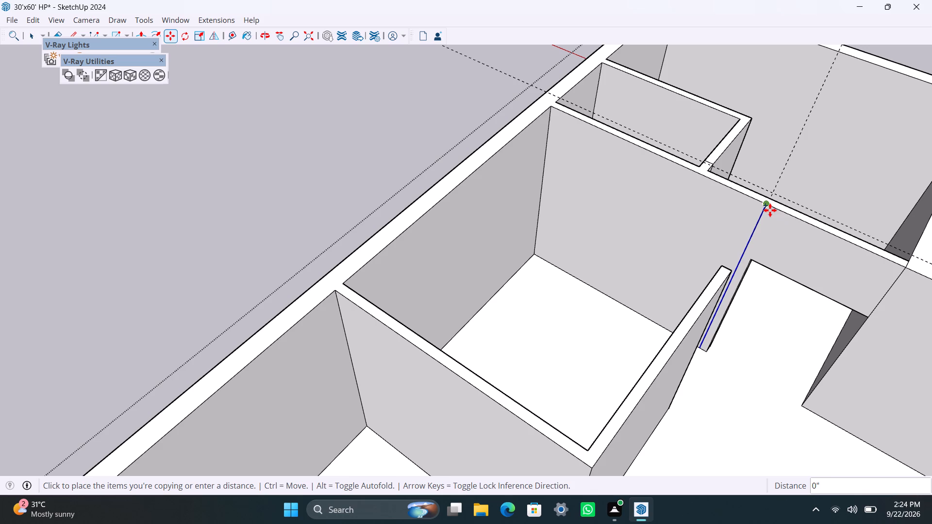
text(4.5")
key(Return)
Push/Pull the 4.5" strip on the toilet wall out 1' toward the free end of the new partition.
key(space)
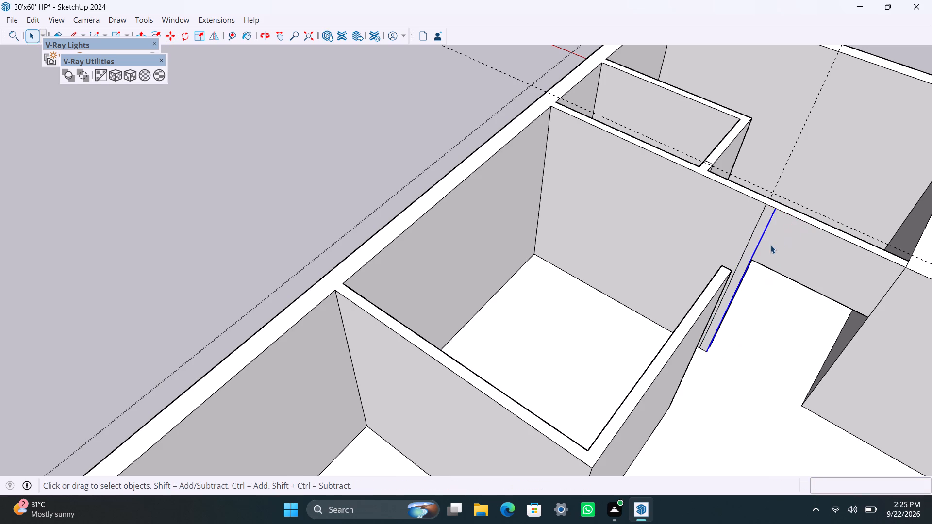
click(758, 232)
key(p)
drag(758, 232, 756, 243)
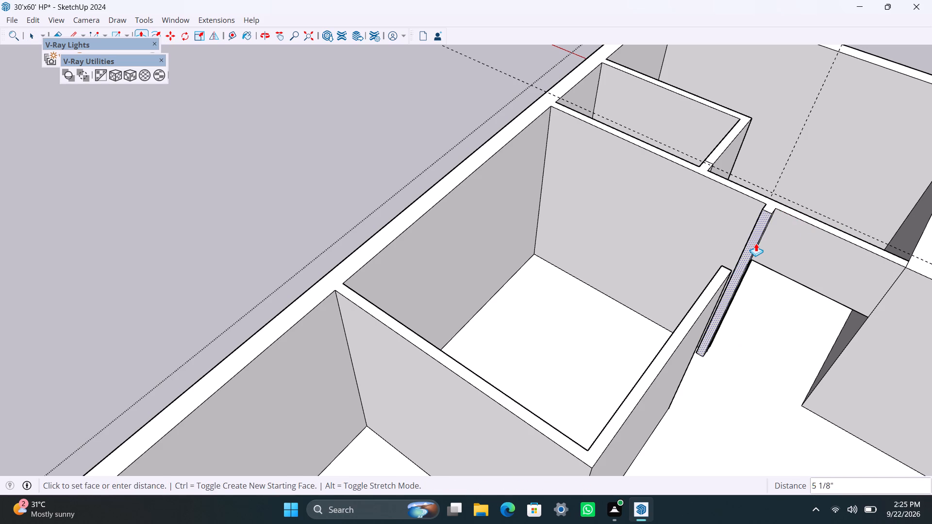
drag(756, 243, 755, 244)
key(1)
key(apostrophe)
key(Return)
Copy the top edge of the 1' wall stub's end face 3' down to mark the lintel above the door opening.
key(space)
scroll(755, 248, down, 2)
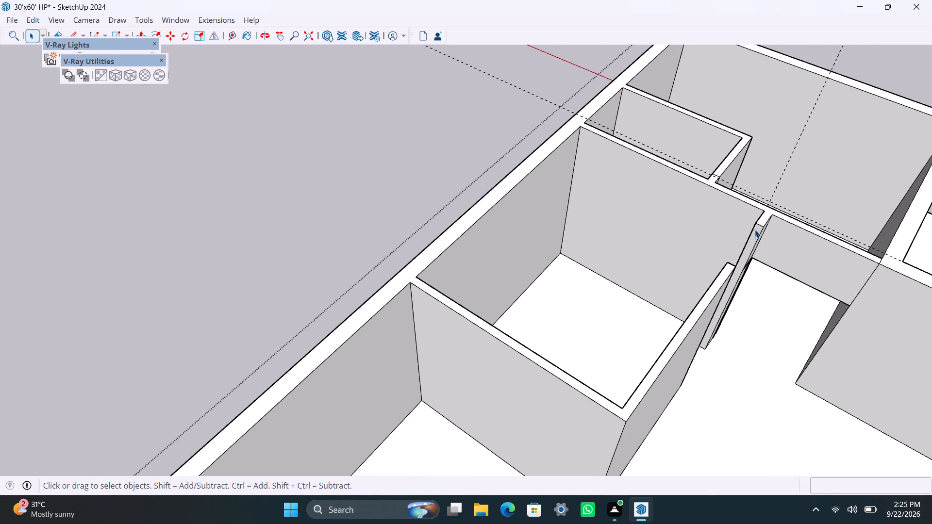
scroll(755, 229, up, 9)
click(762, 224)
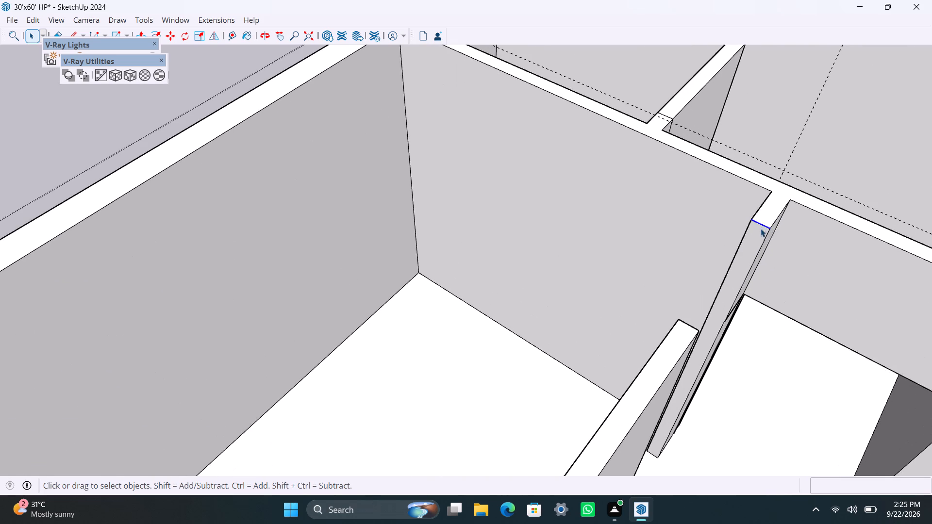
key(m)
drag(769, 226, 768, 234)
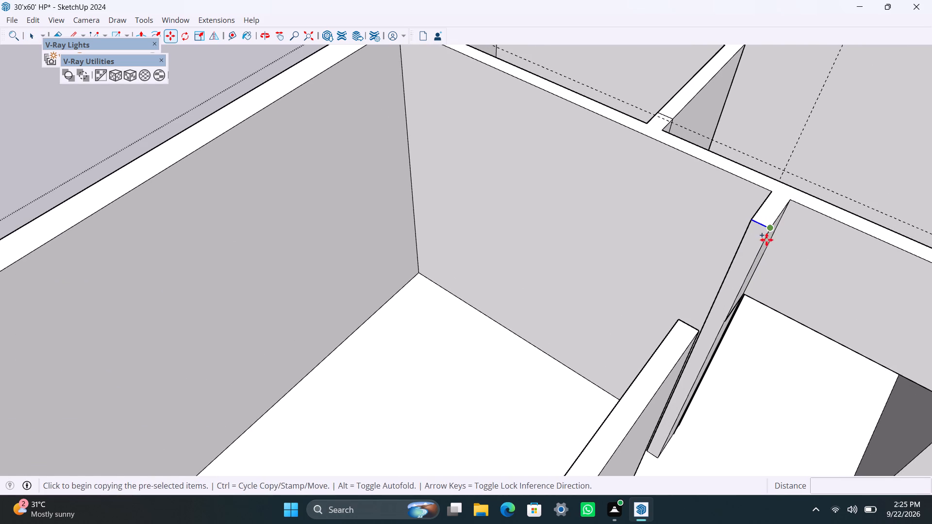
text(3')
key(Return)
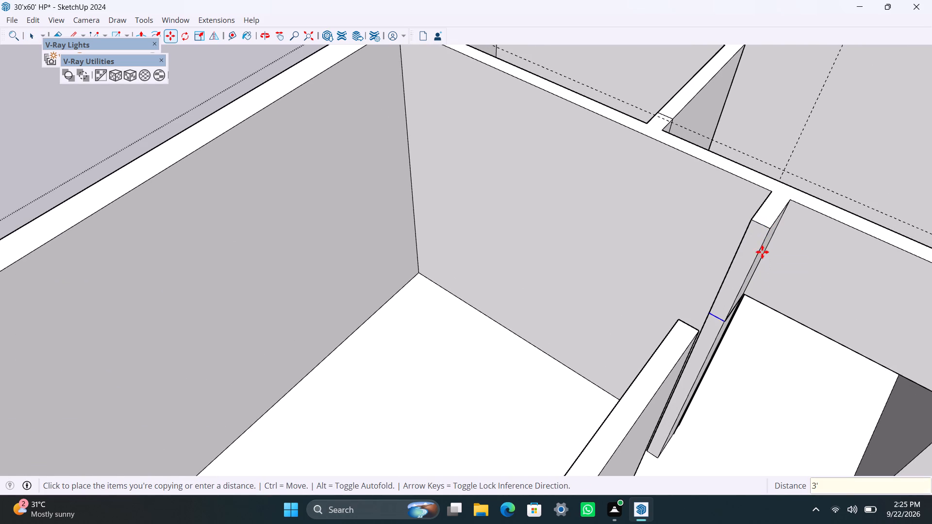
Push/Pull the upper 3' part of the stub's end face across to the partition, forming the door lintel.
key(space)
click(740, 276)
key(p)
drag(741, 276, 701, 364)
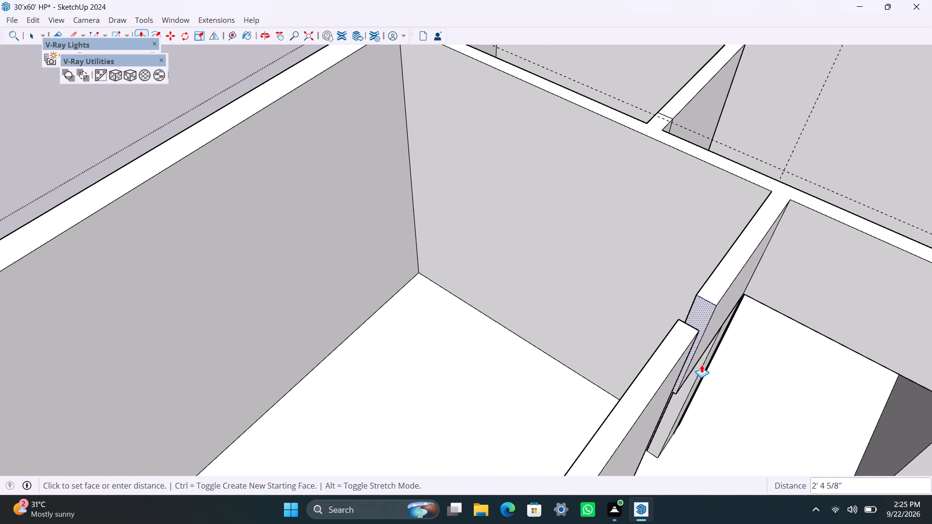
drag(701, 364, 677, 399)
Save the model.
key(ctrl+s)
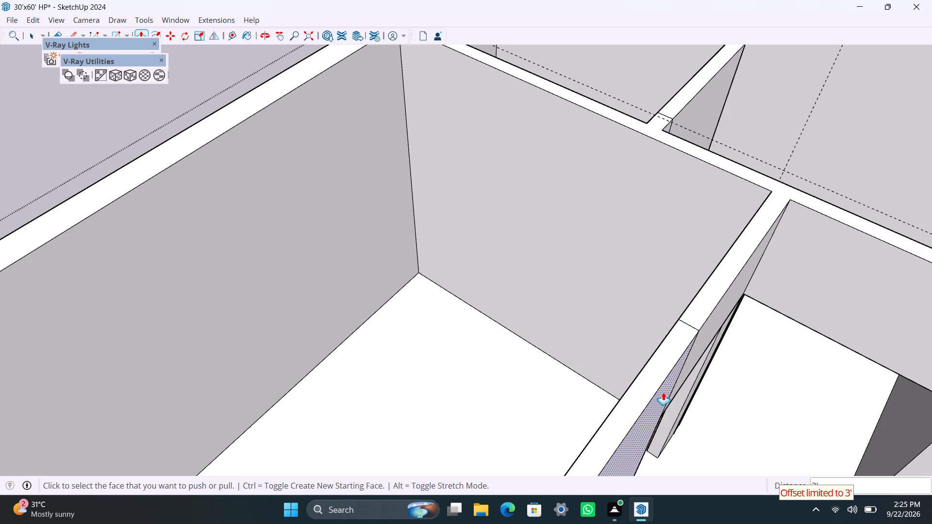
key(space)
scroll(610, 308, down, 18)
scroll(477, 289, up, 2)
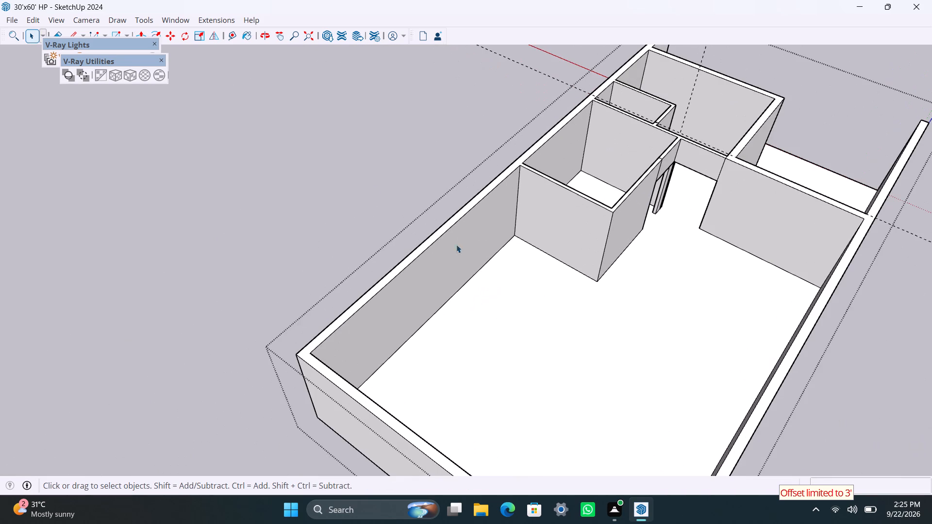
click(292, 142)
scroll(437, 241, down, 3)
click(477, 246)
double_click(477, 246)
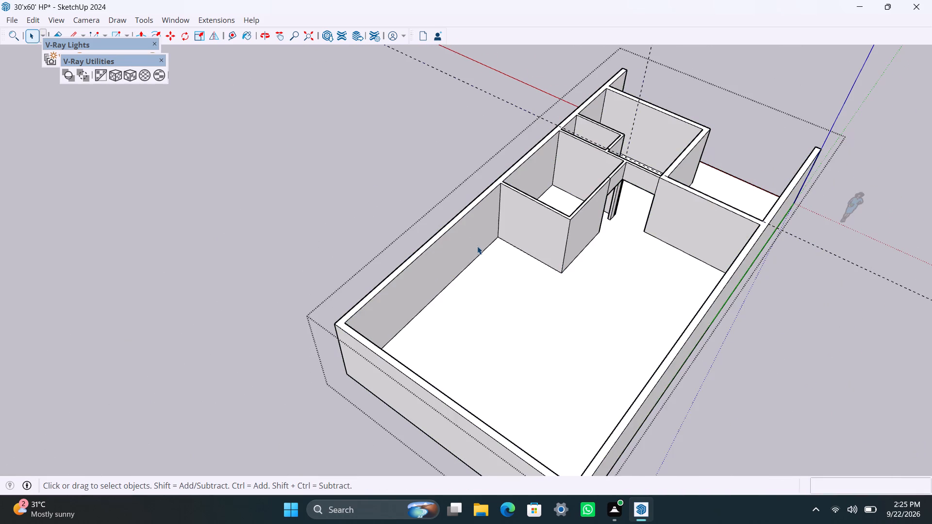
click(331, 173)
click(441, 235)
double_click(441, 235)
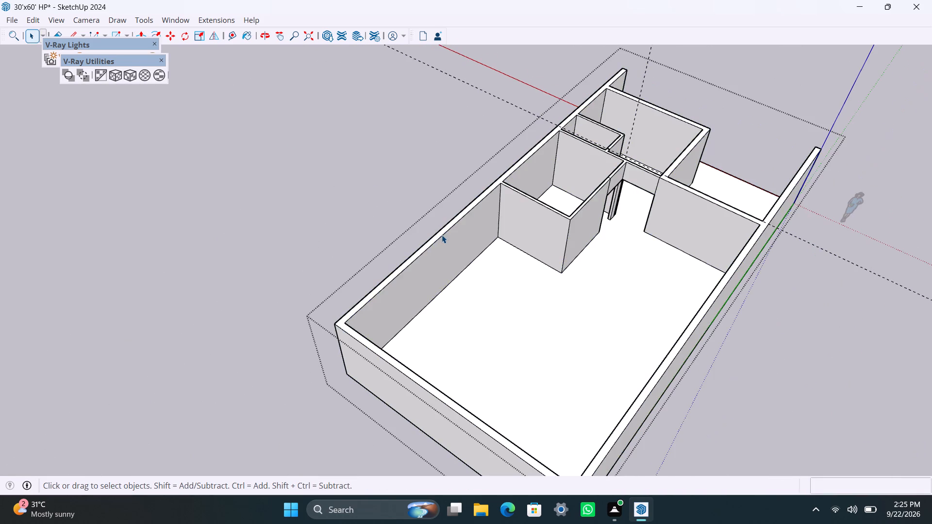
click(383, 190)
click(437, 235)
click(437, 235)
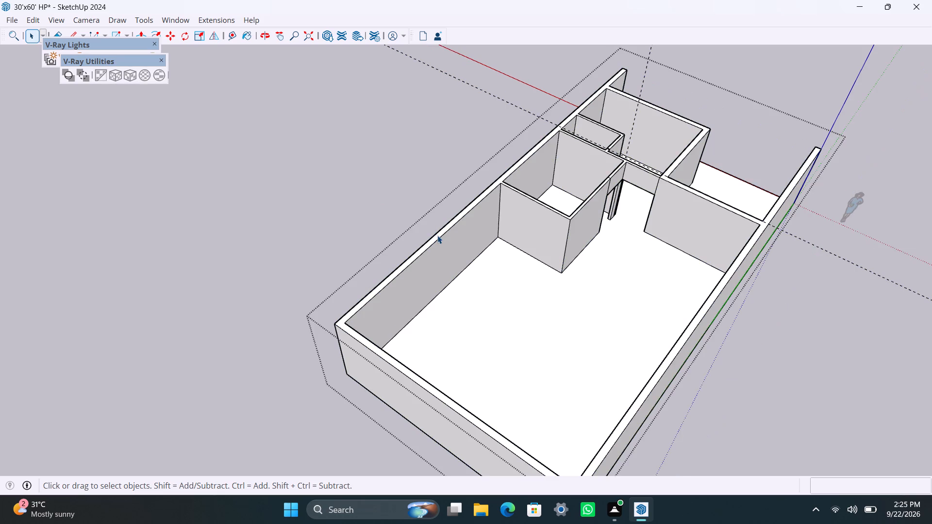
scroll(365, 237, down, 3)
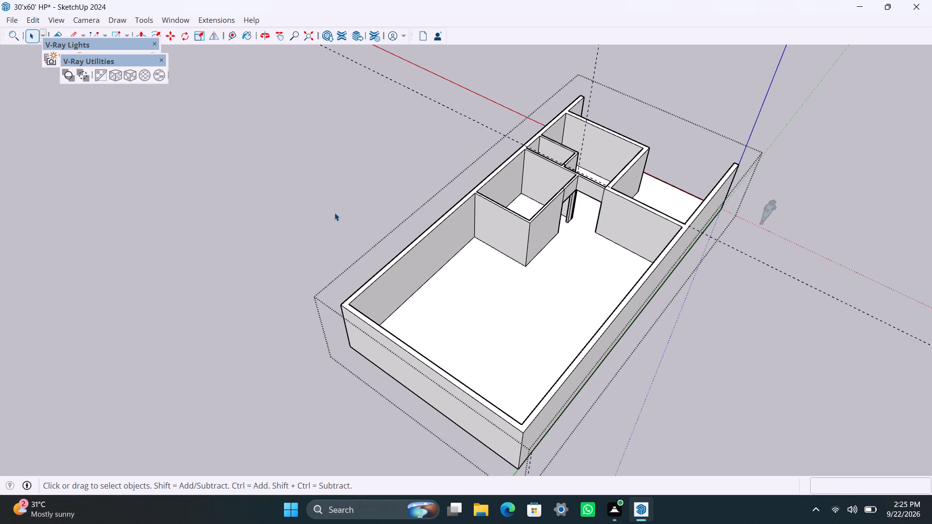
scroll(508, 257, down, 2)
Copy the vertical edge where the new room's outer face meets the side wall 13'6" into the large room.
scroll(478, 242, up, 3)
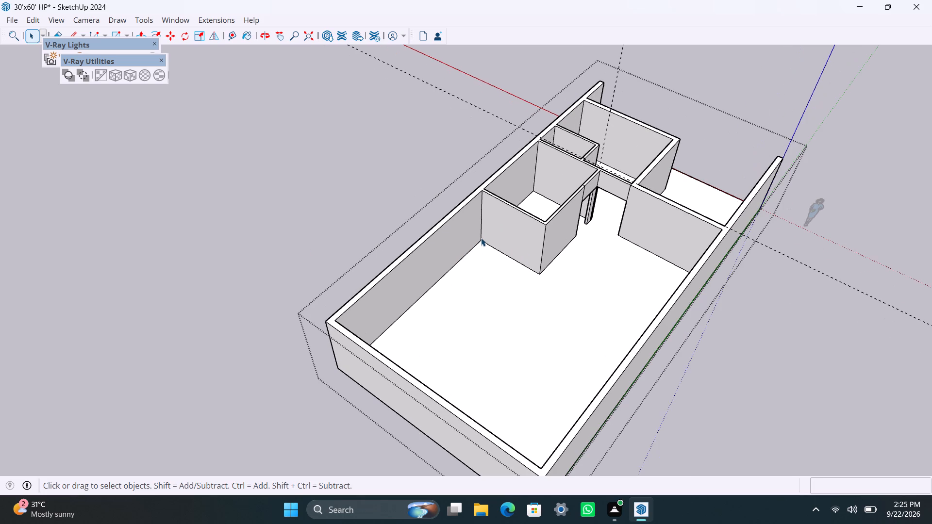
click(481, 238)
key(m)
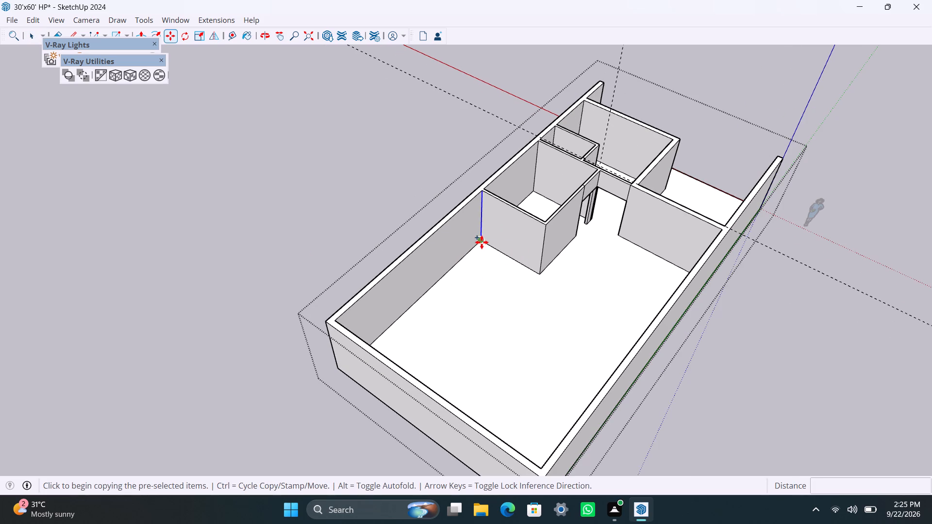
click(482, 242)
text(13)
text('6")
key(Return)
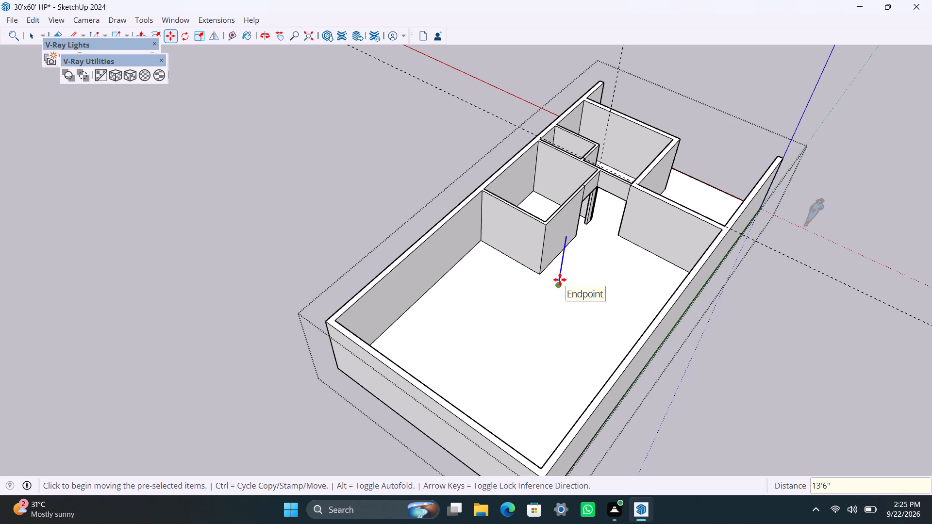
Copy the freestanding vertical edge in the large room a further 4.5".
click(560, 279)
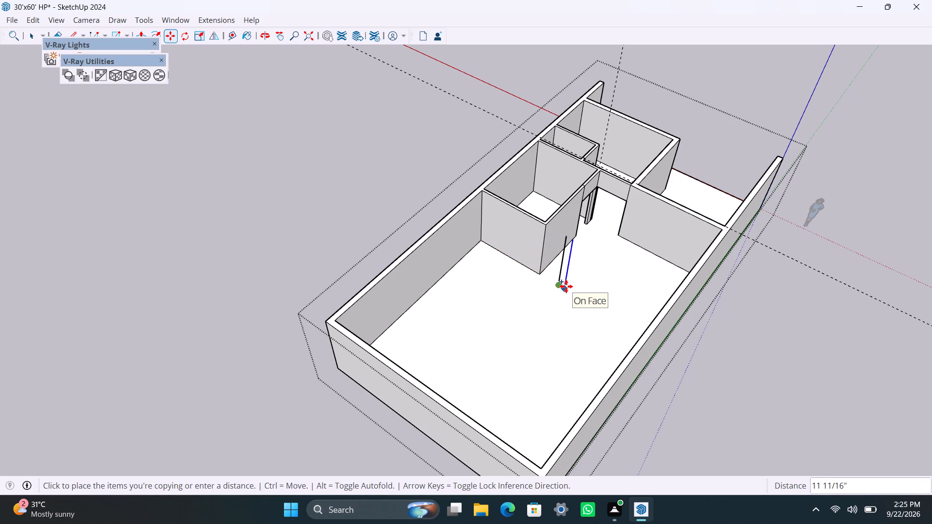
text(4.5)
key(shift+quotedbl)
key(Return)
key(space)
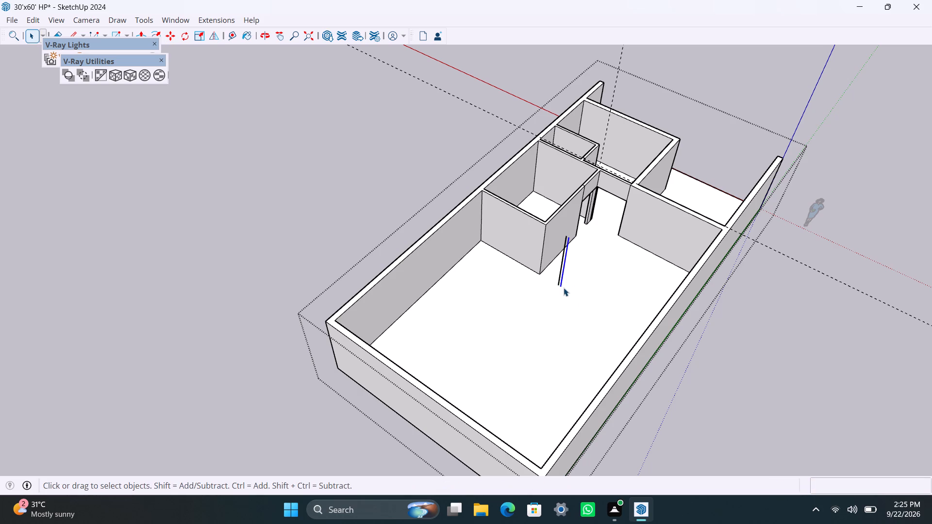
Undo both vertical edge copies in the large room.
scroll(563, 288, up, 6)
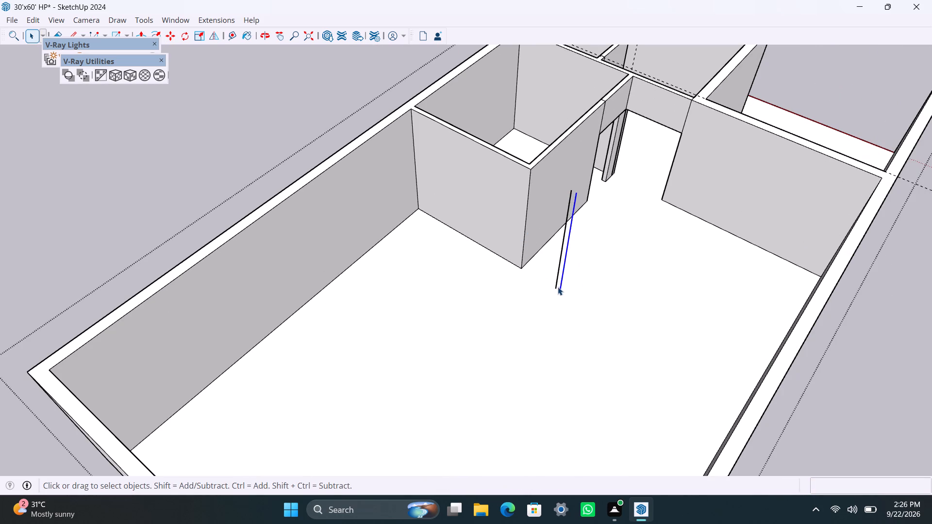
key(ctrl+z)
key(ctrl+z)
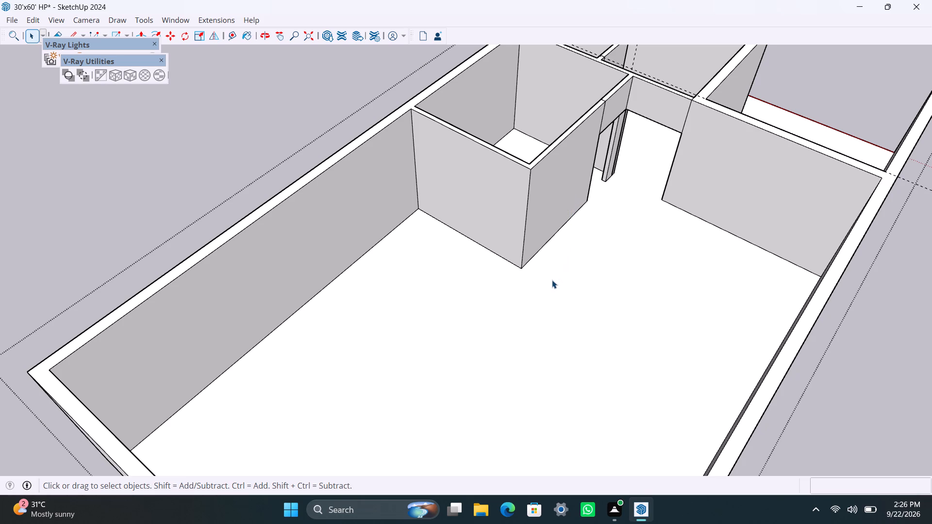
Copy the vertical edge between the new room and the outer side wall 13' along the side wall toward the rear.
scroll(532, 243, down, 1)
scroll(529, 233, up, 2)
click(527, 225)
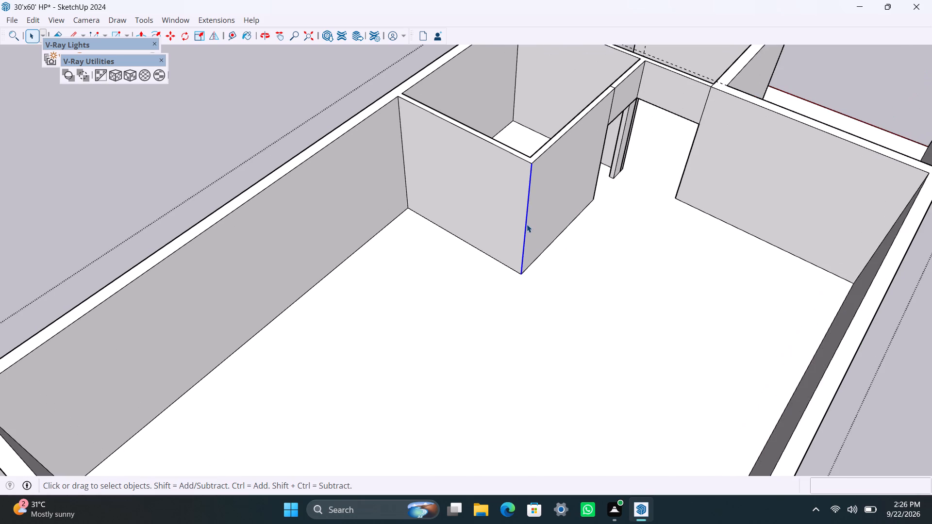
click(406, 181)
key(m)
click(407, 209)
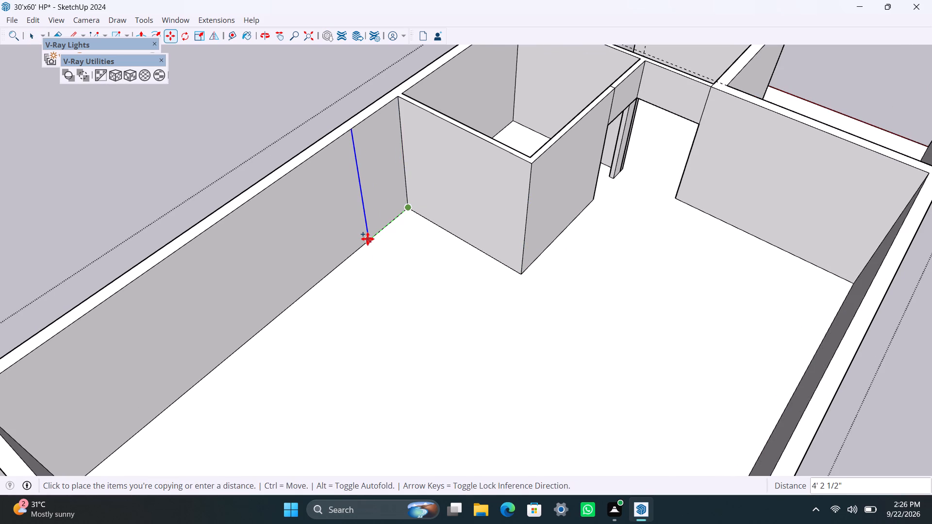
text(13')
key(Return)
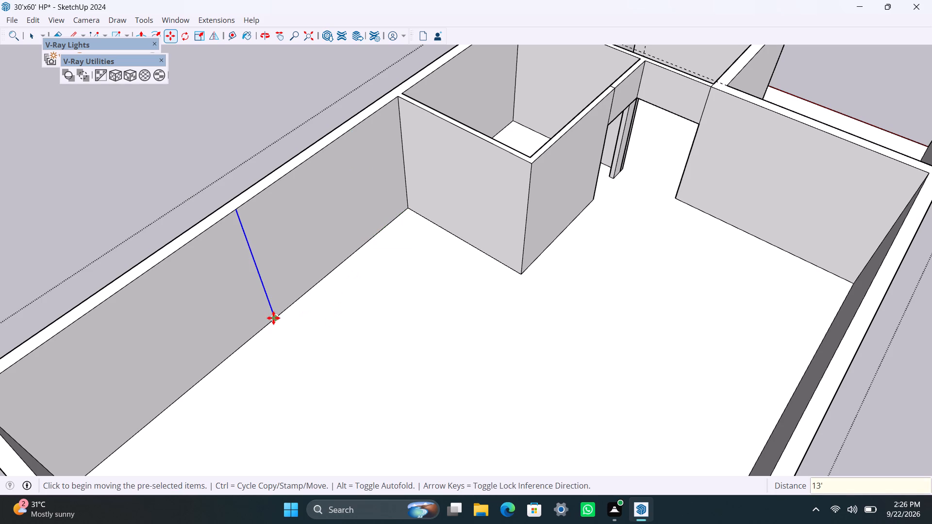
Copy the new vertical edge on the outer side wall a further 4.5" toward the rear.
click(273, 318)
key(4)
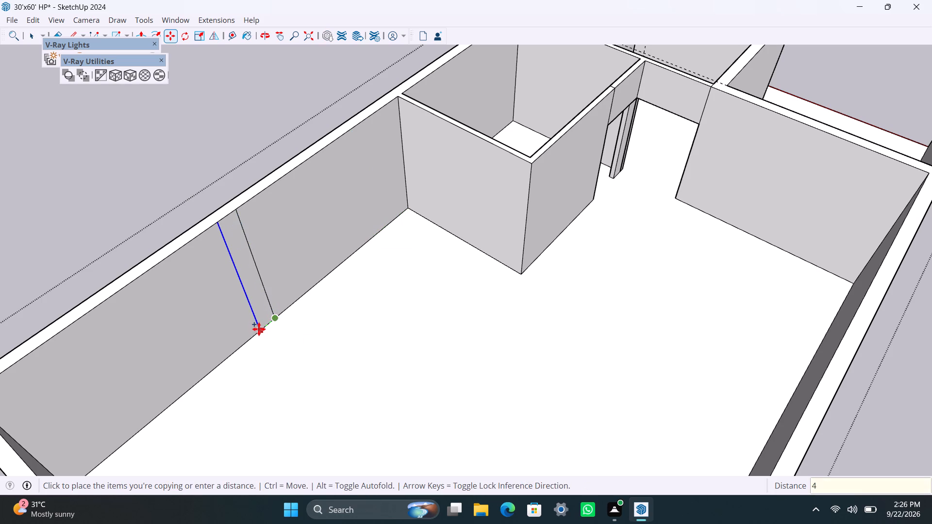
key(comma)
key(BackSpace)
text(.5")
key(Return)
key(space)
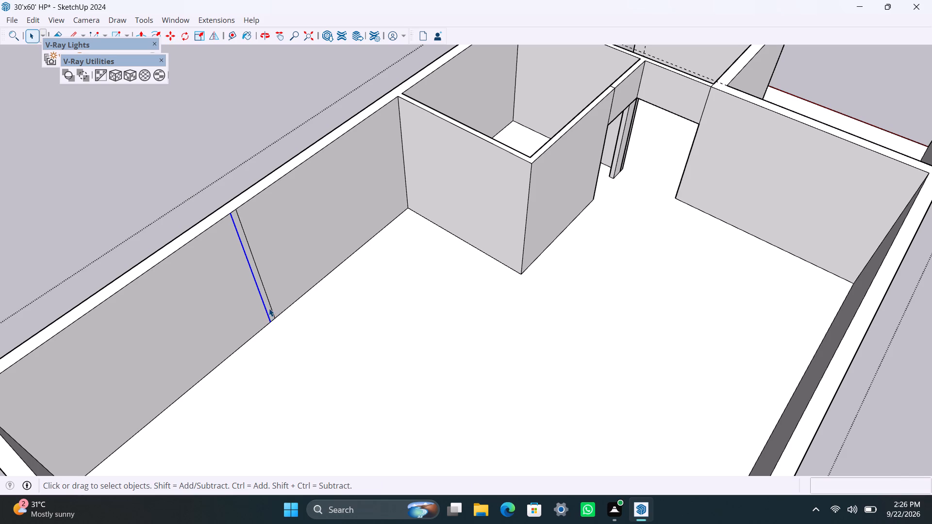
Push/Pull the 4.5" strip on the side wall 13'6" into the large room as a partition.
scroll(269, 305, up, 5)
click(262, 291)
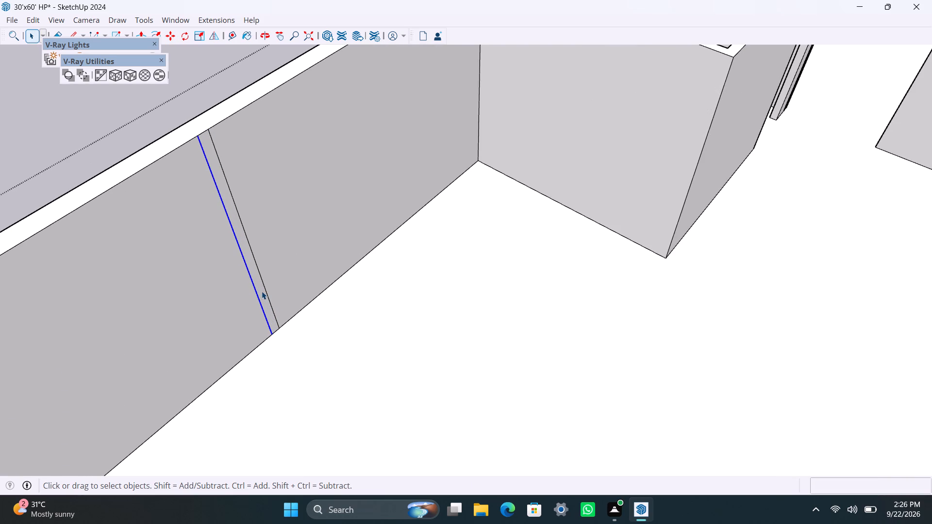
key(p)
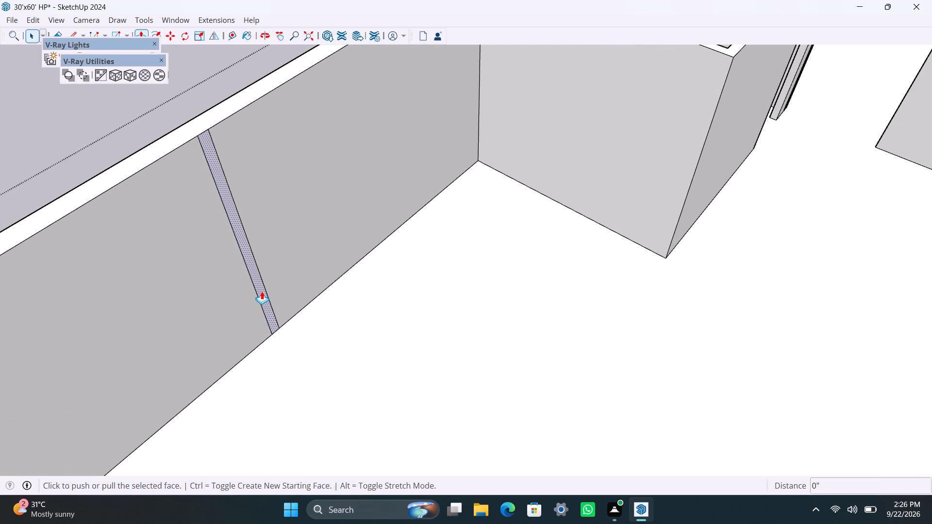
drag(262, 291, 266, 312)
text(13'6")
key(Return)
Extend the free end face of the new partition by 4.5".
scroll(329, 391, down, 6)
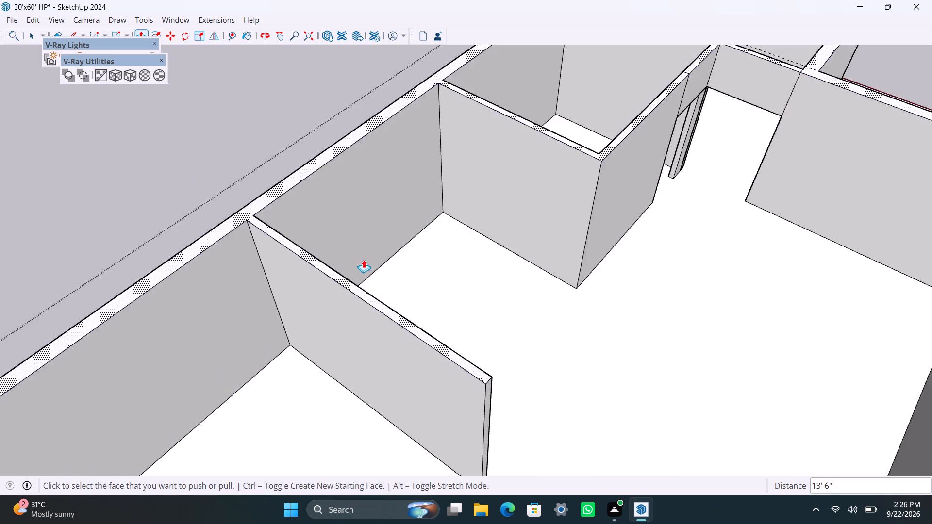
scroll(364, 260, down, 8)
shift+middle_drag(378, 284, 226, 207)
scroll(259, 259, up, 8)
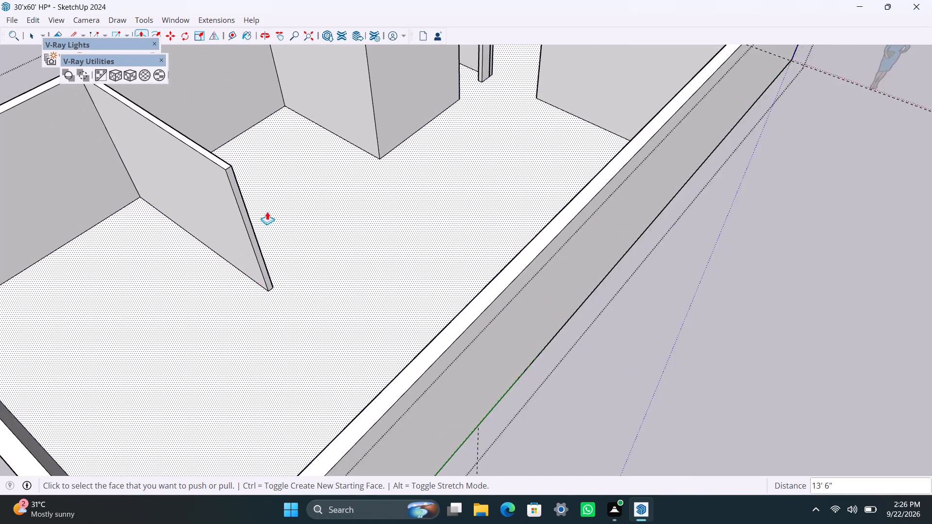
scroll(263, 221, up, 7)
click(247, 242)
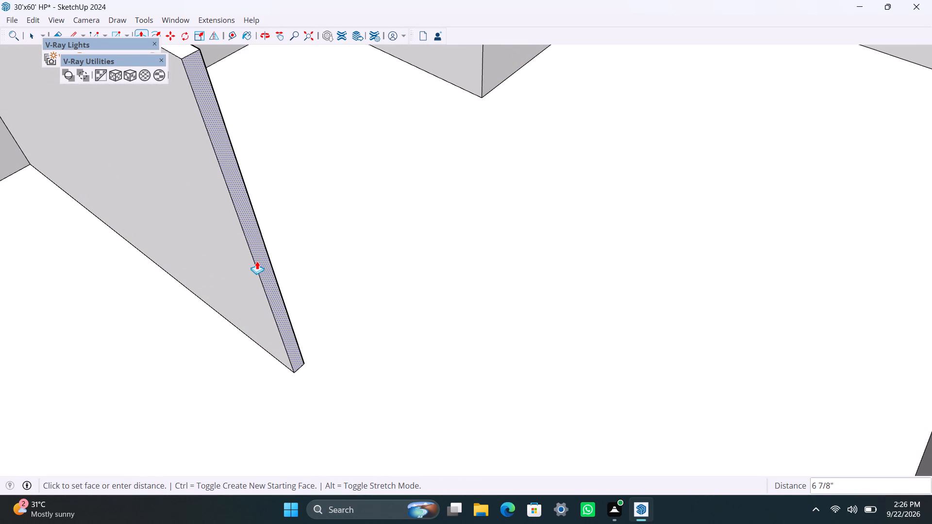
text(4.5")
key(Return)
key(space)
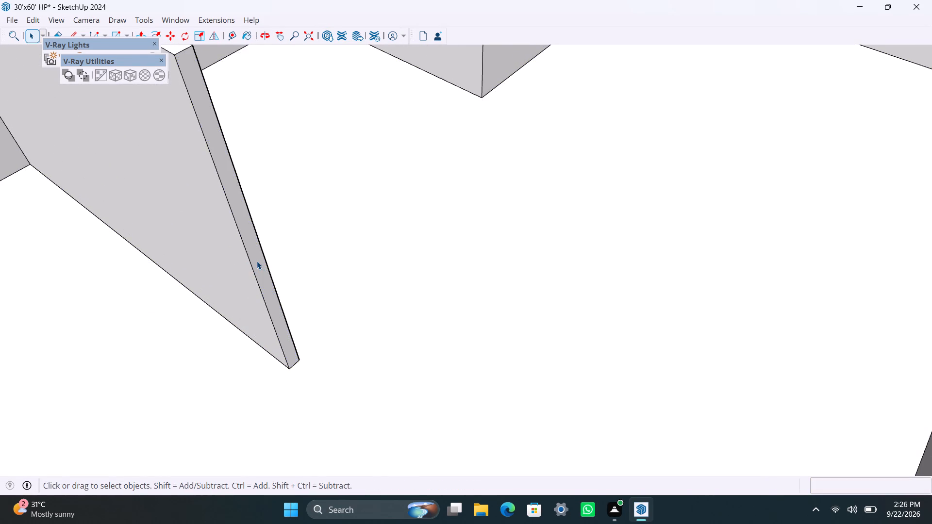
Copy the vertical edge at the partition's free end 4.5" along its front-facing side toward the outer side wall.
scroll(257, 262, down, 17)
middle_drag(327, 198, 3, 262)
scroll(386, 173, down, 6)
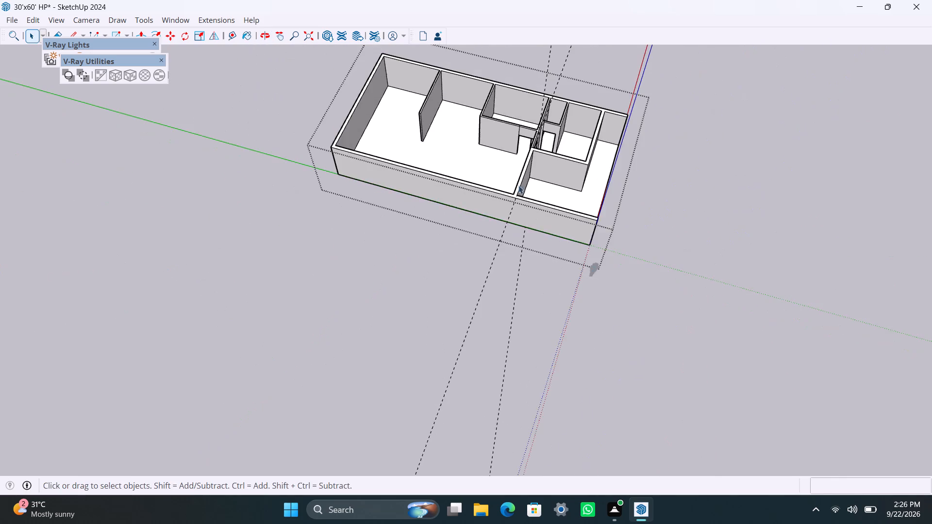
middle_drag(524, 179, 338, 168)
scroll(415, 171, down, 4)
middle_drag(515, 176, 390, 287)
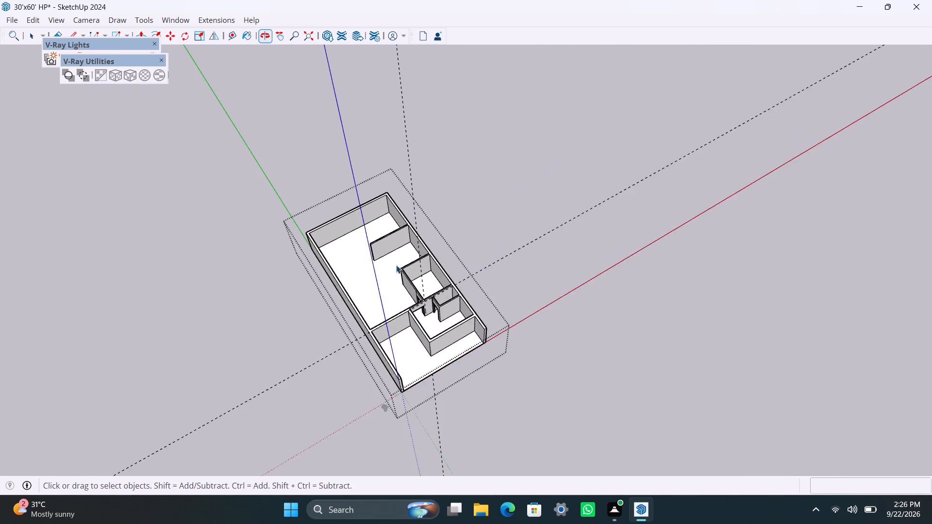
scroll(389, 253, up, 19)
middle_drag(347, 256, 337, 237)
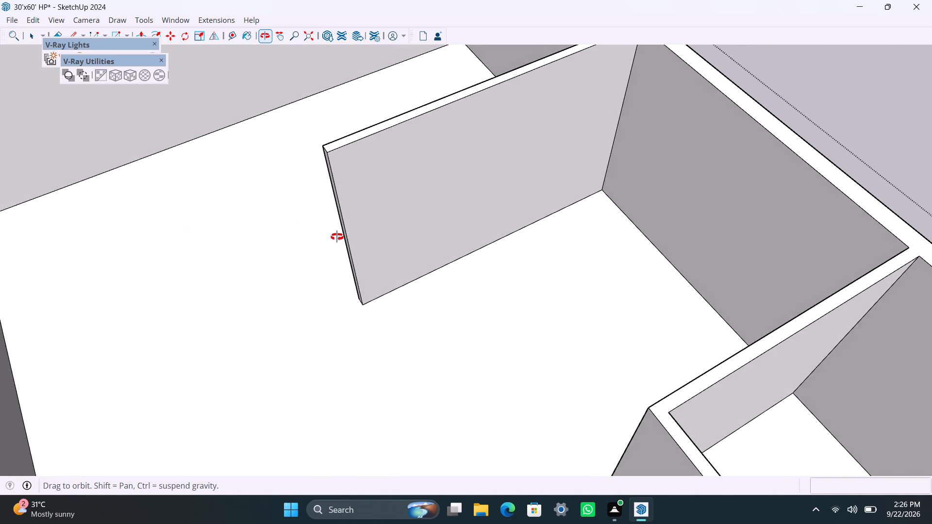
middle_drag(337, 237, 337, 237)
scroll(358, 233, up, 5)
scroll(344, 226, down, 3)
click(340, 228)
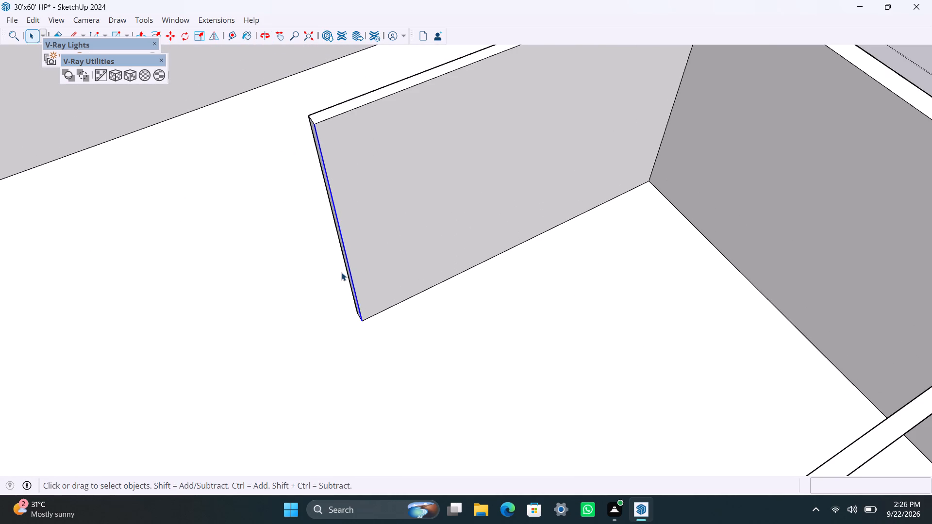
key(m)
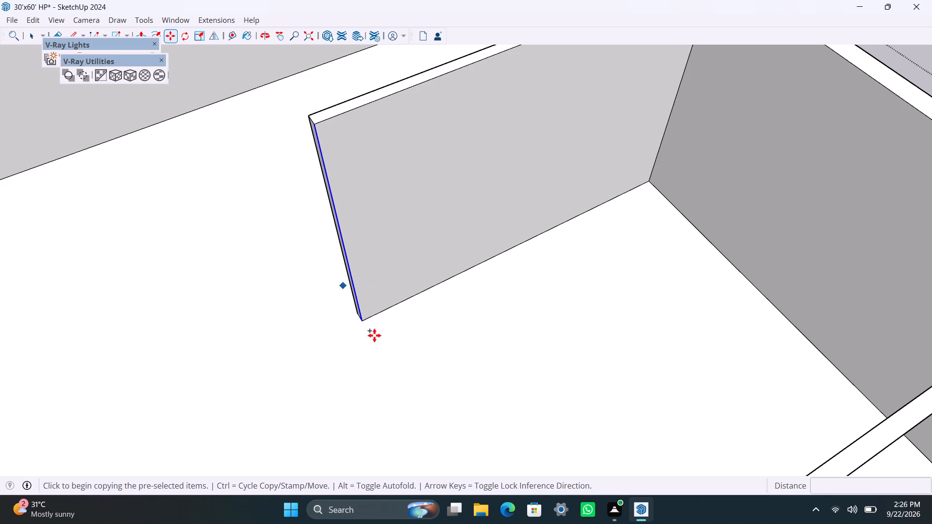
click(362, 321)
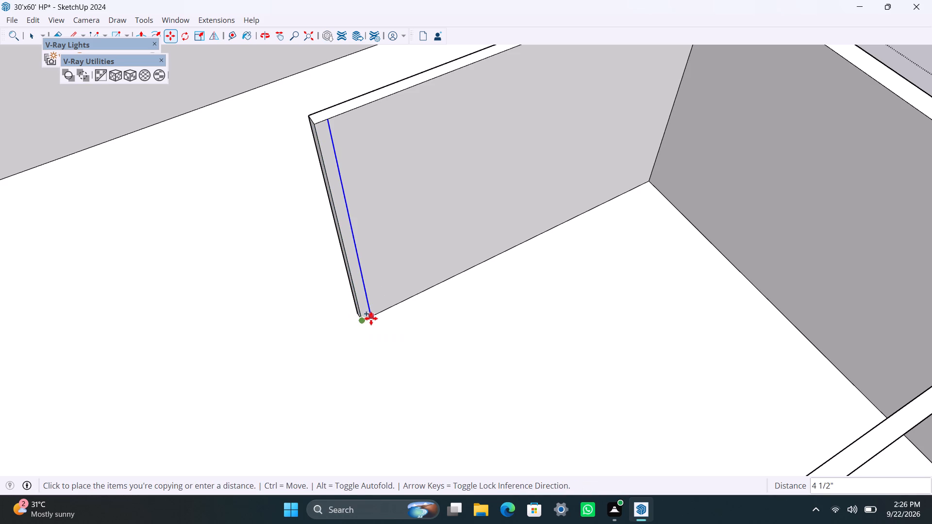
click(372, 318)
text(4.5")
key(Return)
key(space)
Push/Pull the 4.5" strip at the partition's free end 13' toward the previously built room.
click(362, 305)
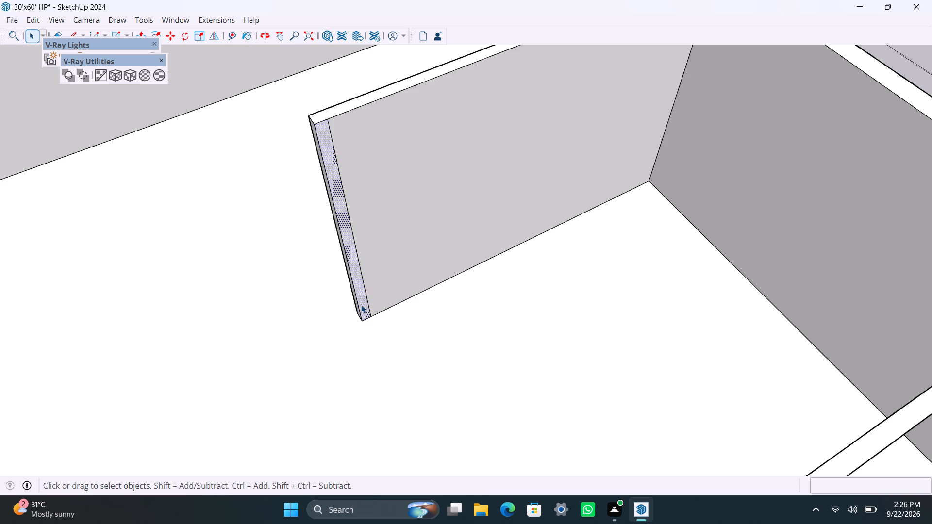
key(p)
drag(361, 305, 417, 407)
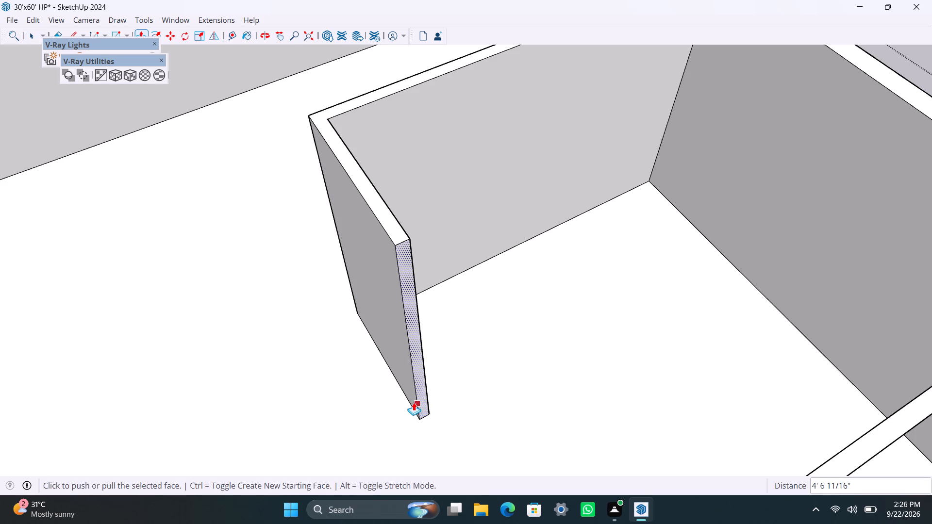
text(13')
key(Return)
key(space)
Extend the free end face of the new 13' wall by 4.5".
scroll(410, 383, down, 12)
shift+middle_drag(485, 423, 436, 332)
scroll(442, 337, up, 8)
middle_drag(408, 389, 209, 420)
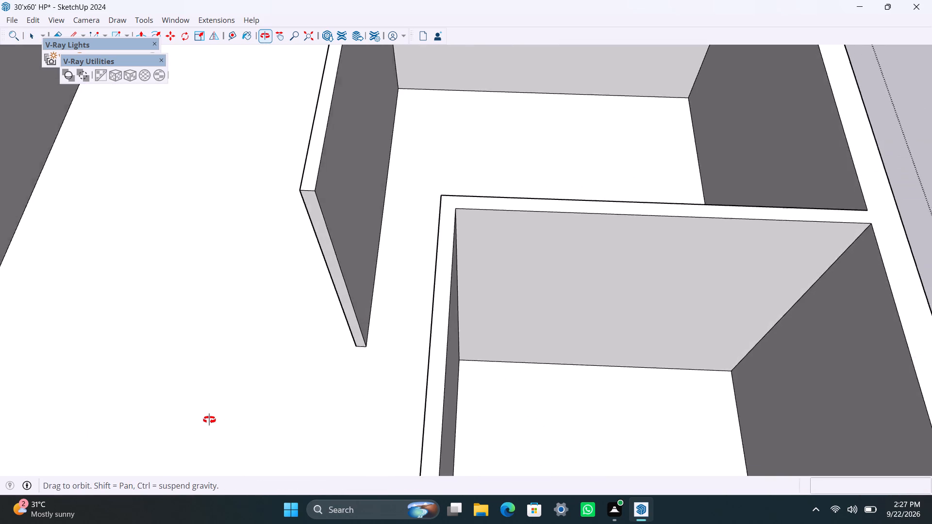
middle_drag(209, 420, 208, 420)
middle_drag(324, 362, 485, 347)
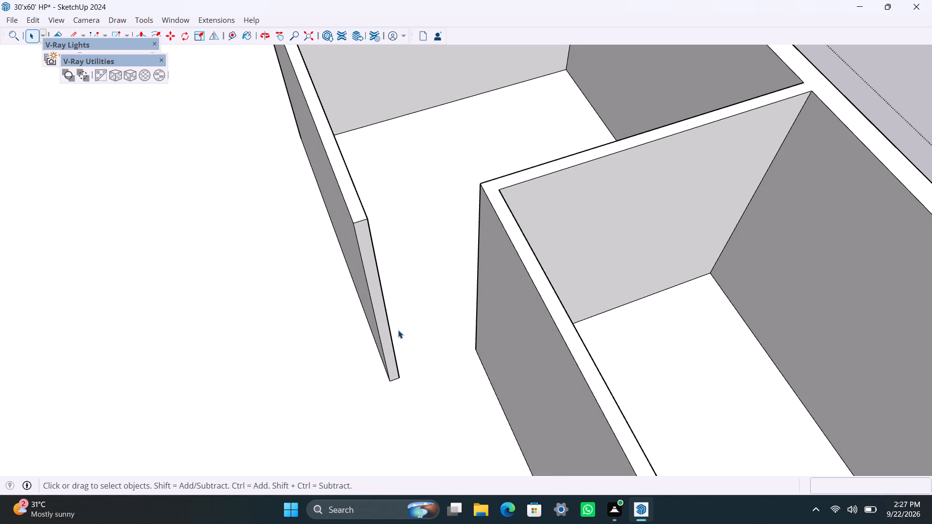
scroll(382, 344, up, 3)
click(388, 335)
key(p)
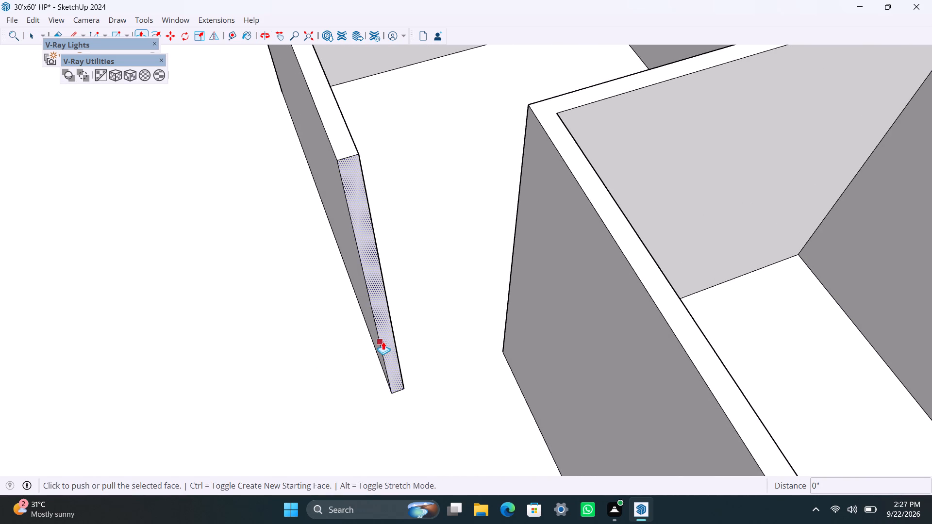
click(383, 342)
text(4.5")
key(Return)
key(space)
Measure the gap between the extended wall's free end and the neighbouring room's outer corner at floor level.
scroll(501, 362, up, 3)
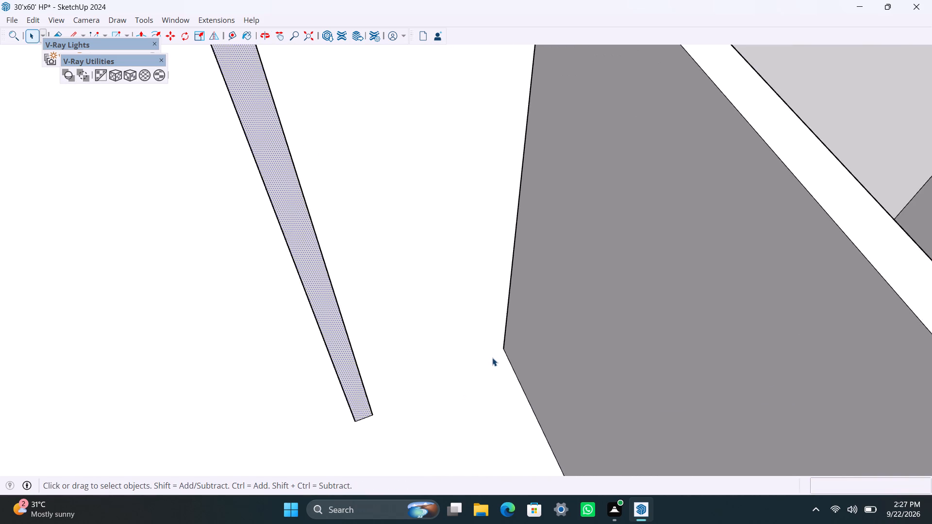
scroll(492, 358, up, 2)
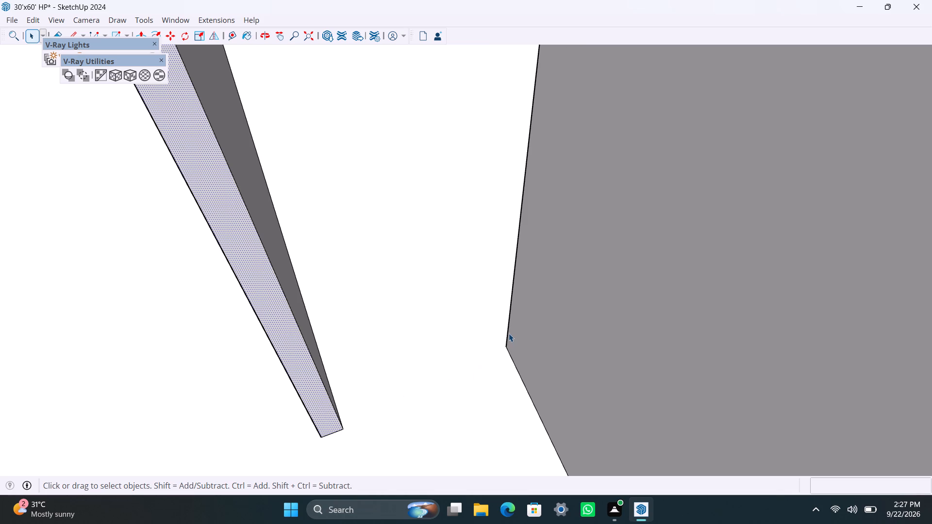
click(509, 332)
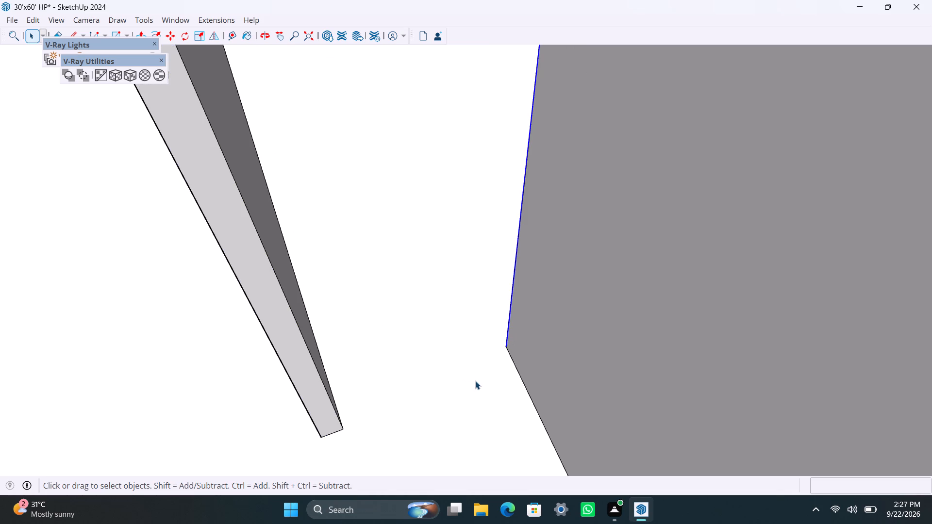
key(d)
click(508, 345)
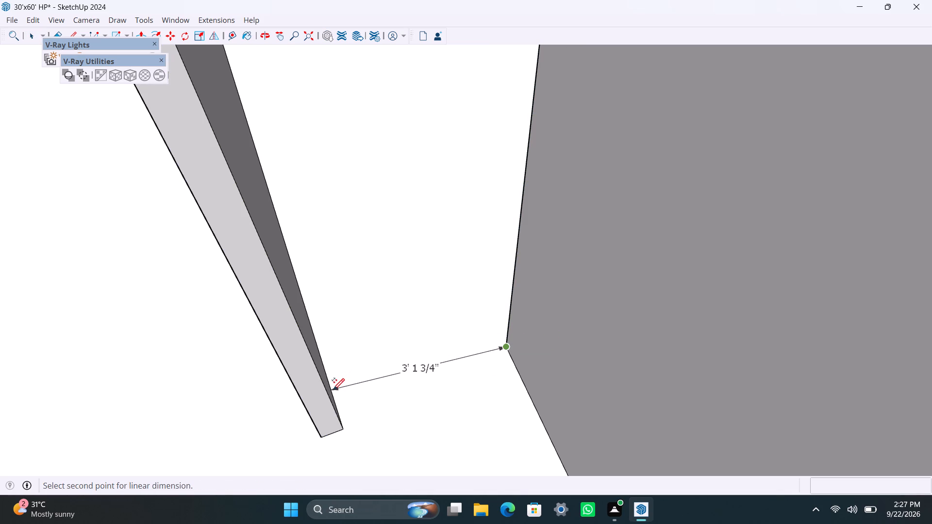
key(Escape)
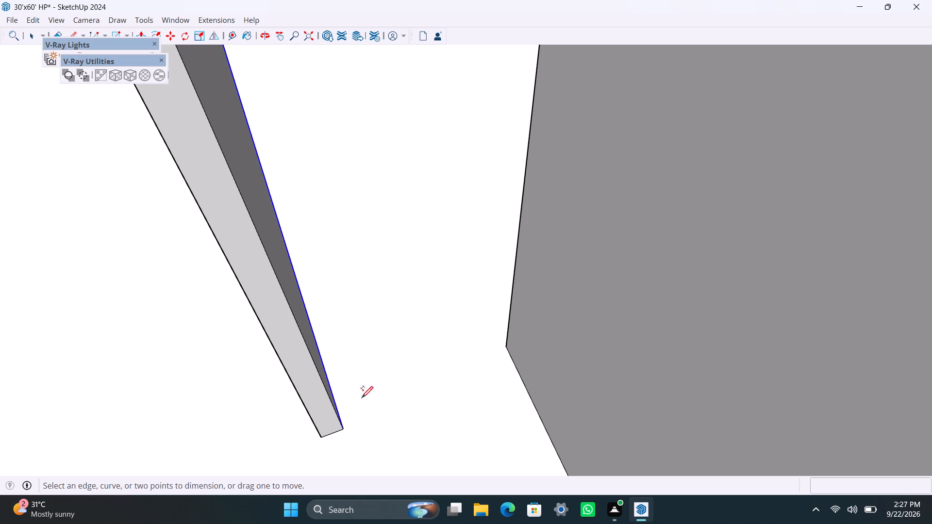
key(space)
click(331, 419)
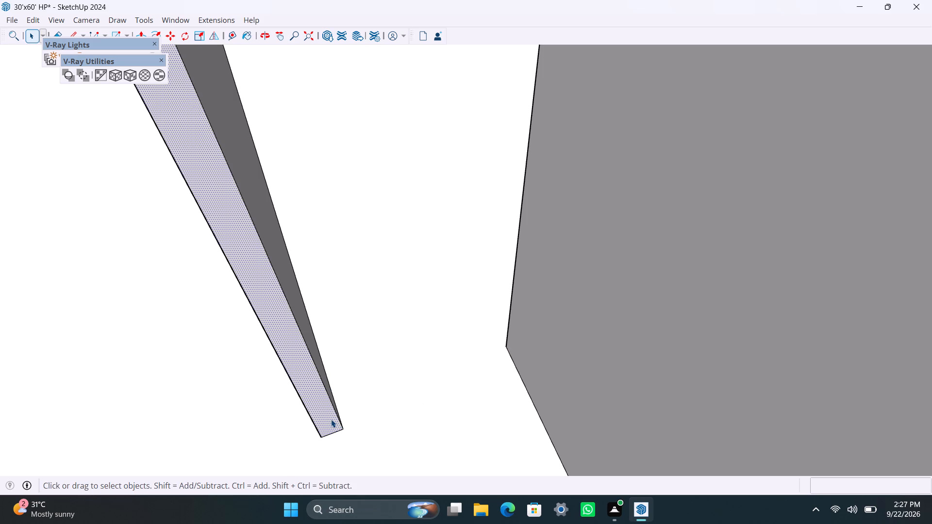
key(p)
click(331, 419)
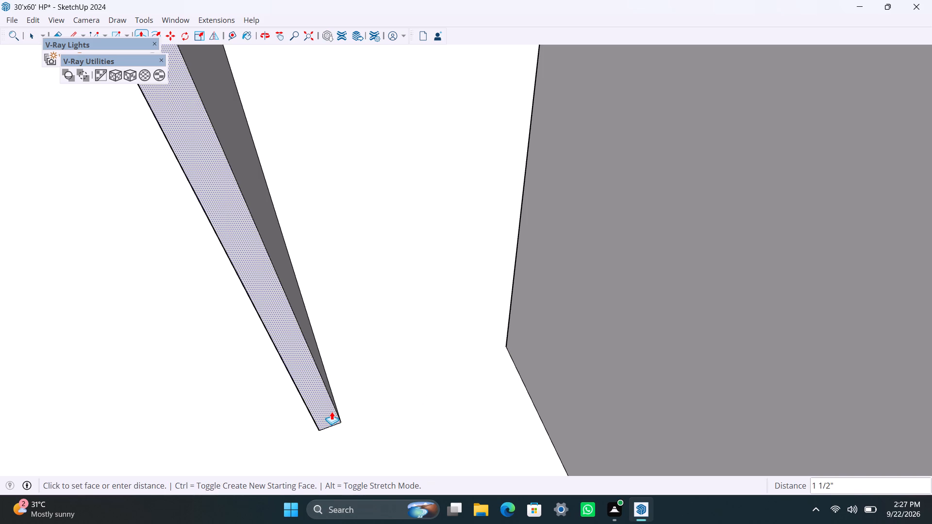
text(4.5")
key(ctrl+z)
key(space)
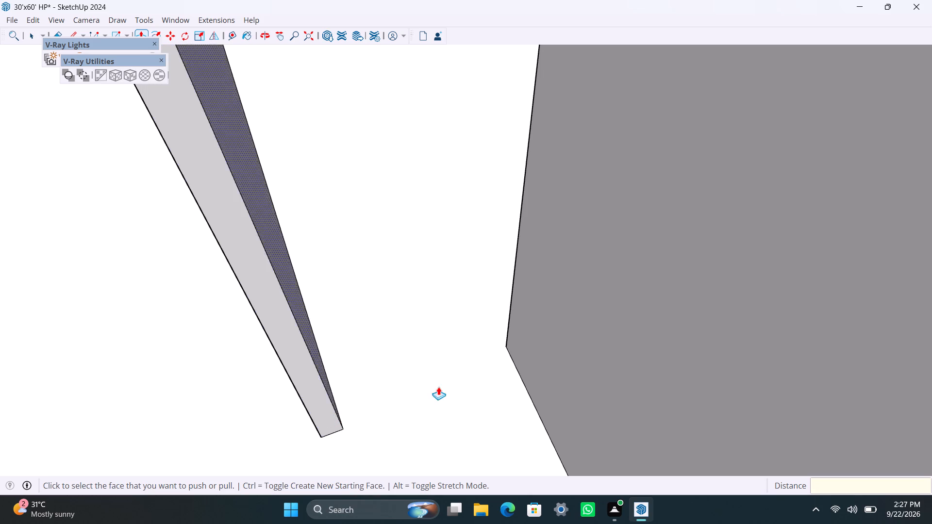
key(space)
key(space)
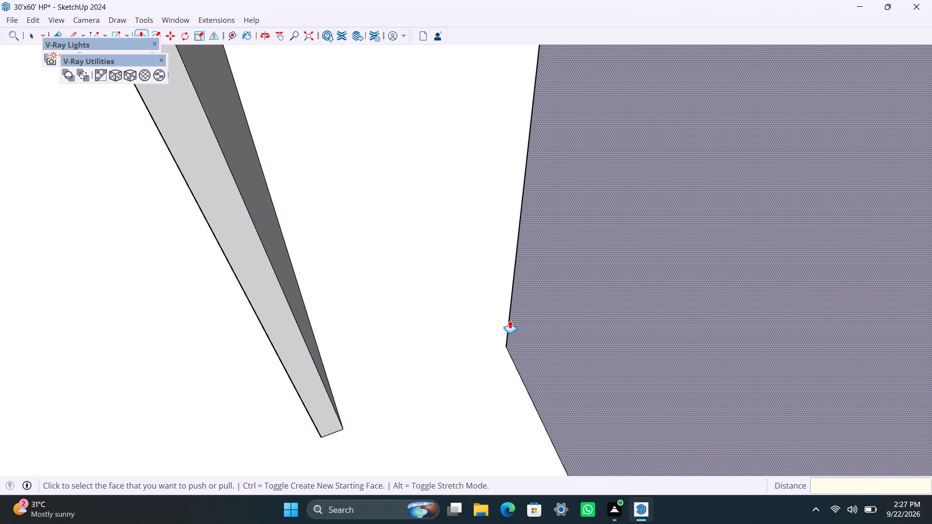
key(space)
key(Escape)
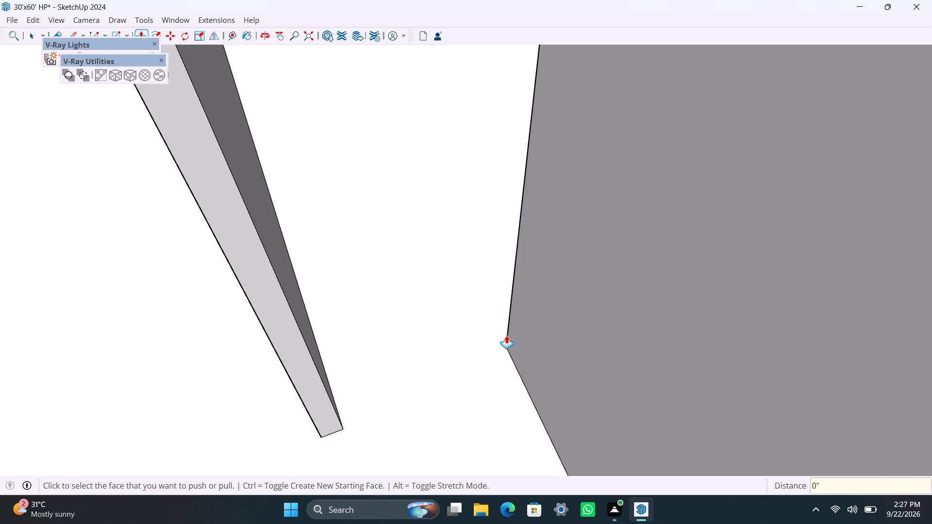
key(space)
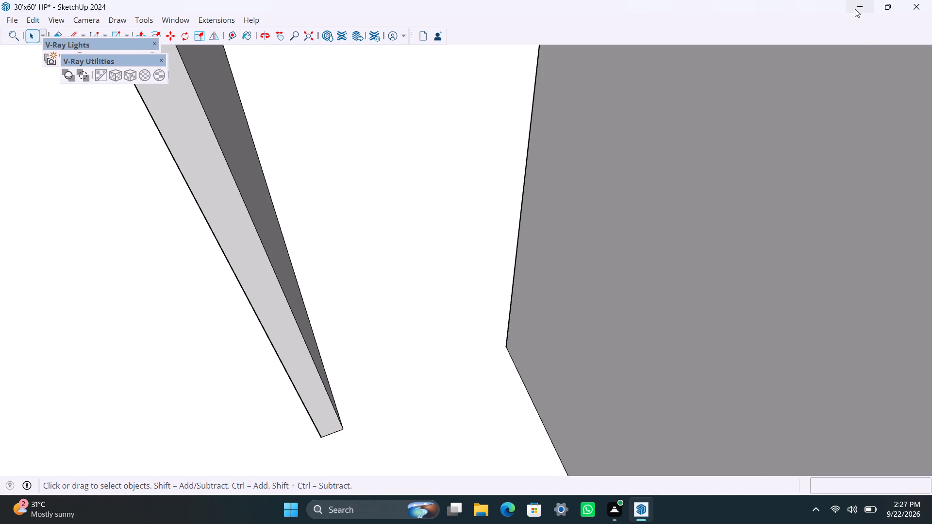
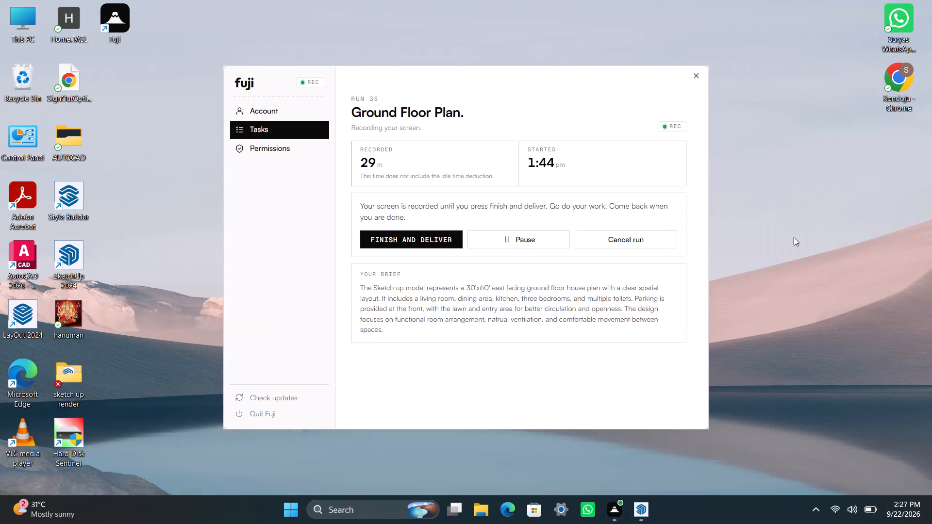
Back in SketchUp, copy the vertical edge at the neighbouring room's outer corner 4.5" along the wall facing the 13' wall.
click(795, 244)
click(631, 507)
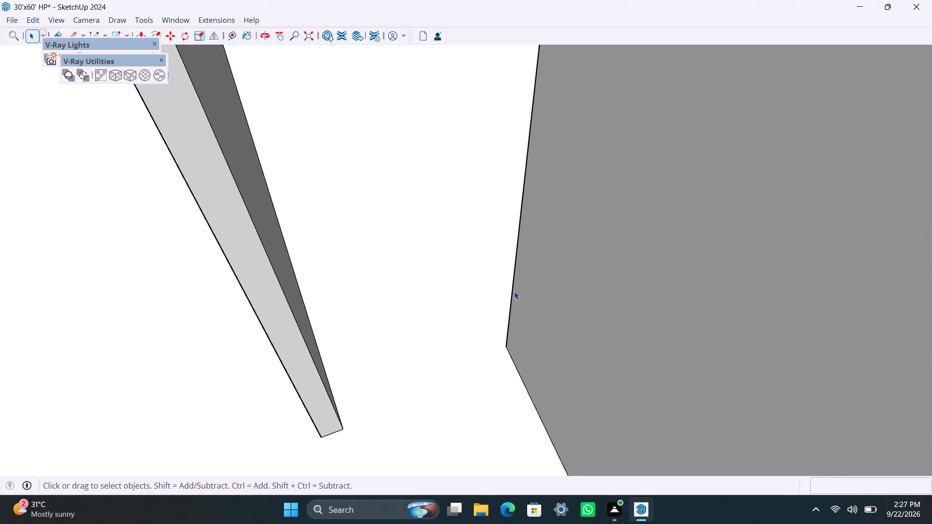
drag(515, 291, 515, 300)
click(512, 315)
key(m)
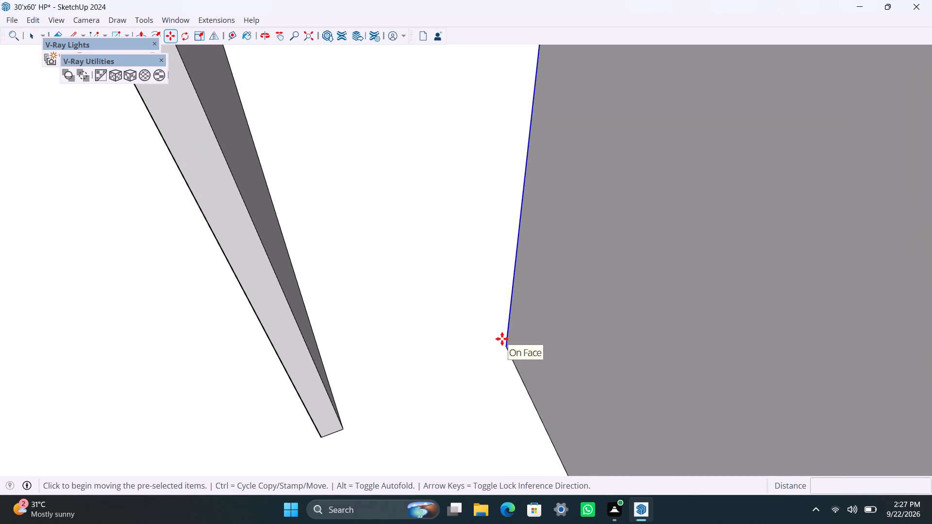
drag(505, 345, 510, 349)
key(4)
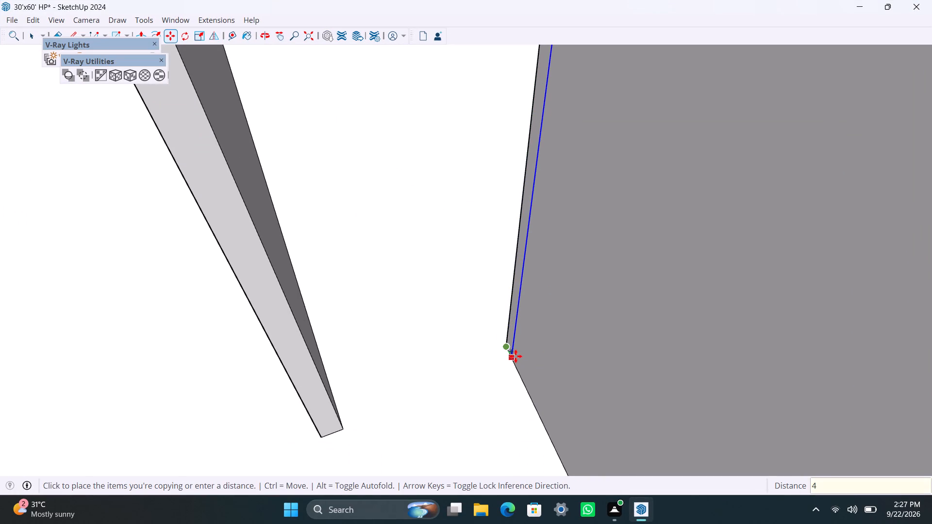
text(.5)
key(shift+quotedbl)
key(Return)
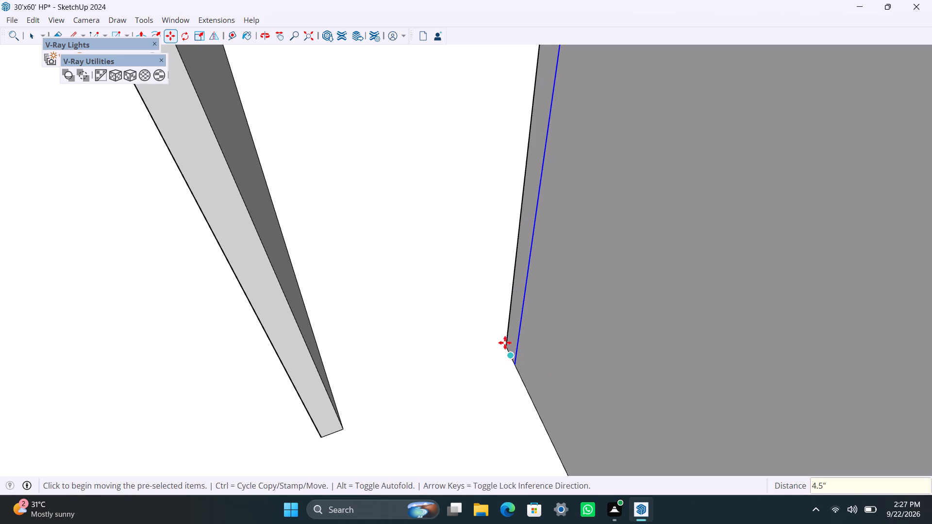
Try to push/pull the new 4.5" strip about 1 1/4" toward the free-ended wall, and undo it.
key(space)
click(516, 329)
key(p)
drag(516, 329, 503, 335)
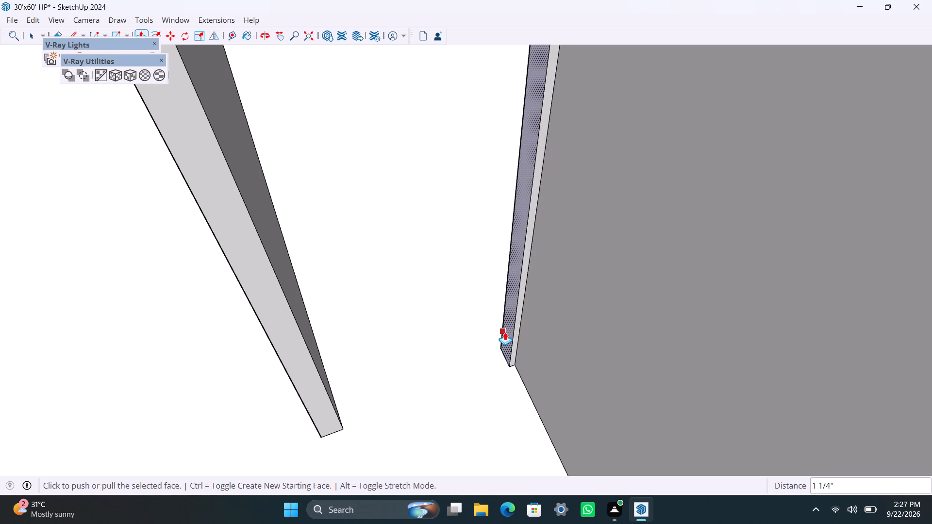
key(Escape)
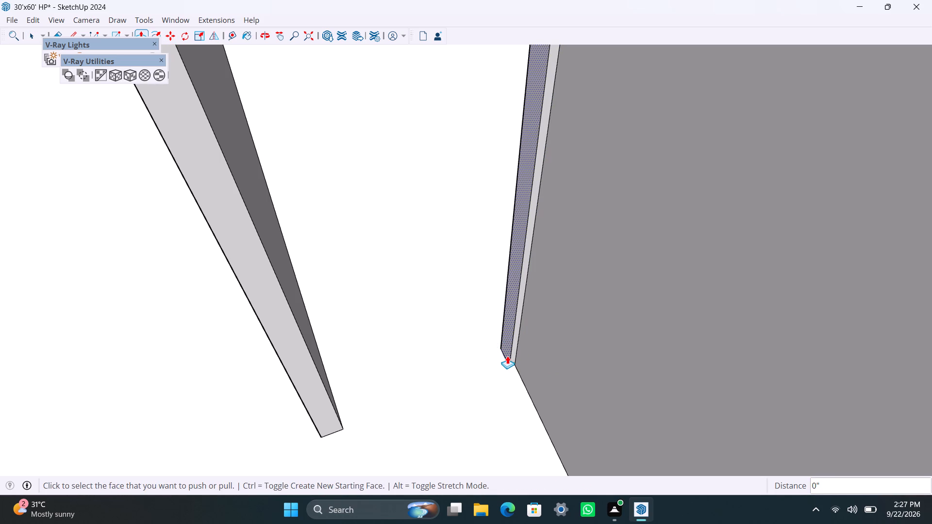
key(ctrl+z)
Place a guide parallel to the free-ended wall's inner floor edge, 3' toward the room wall.
key(t)
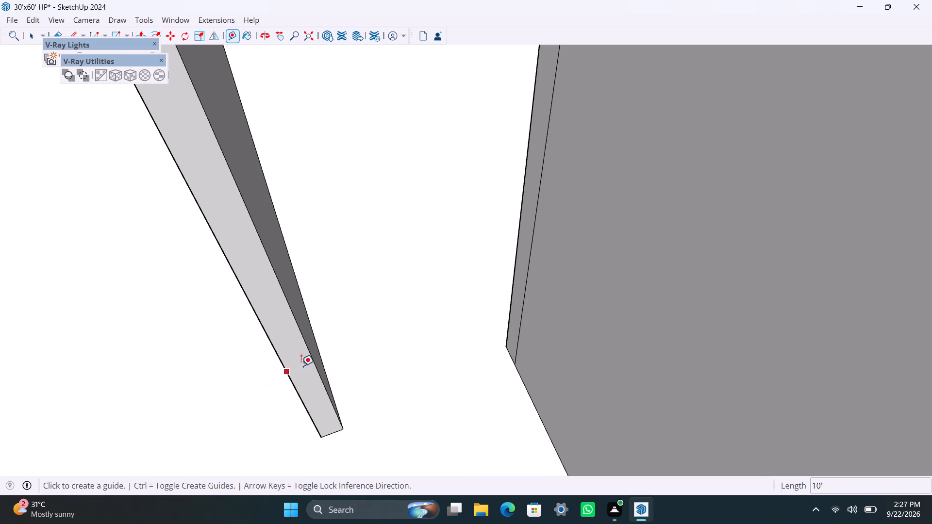
click(322, 358)
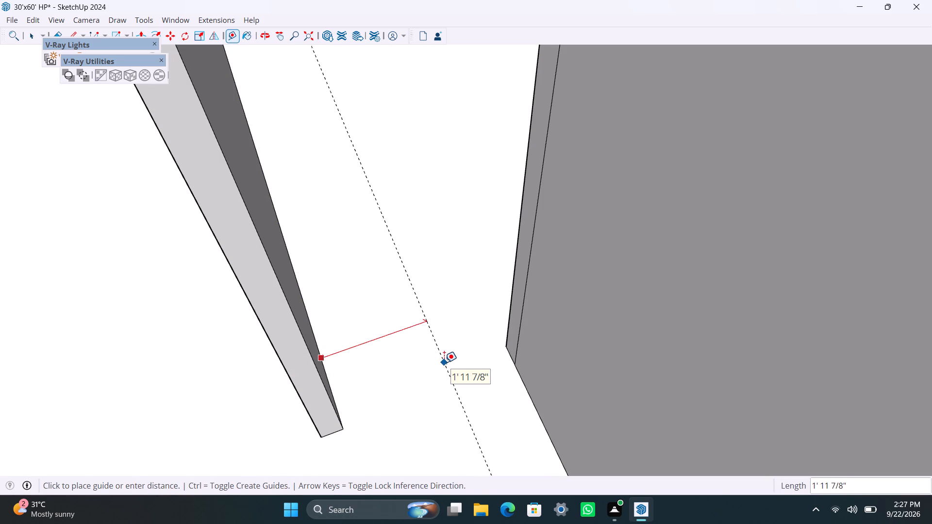
text(3')
key(Return)
key(space)
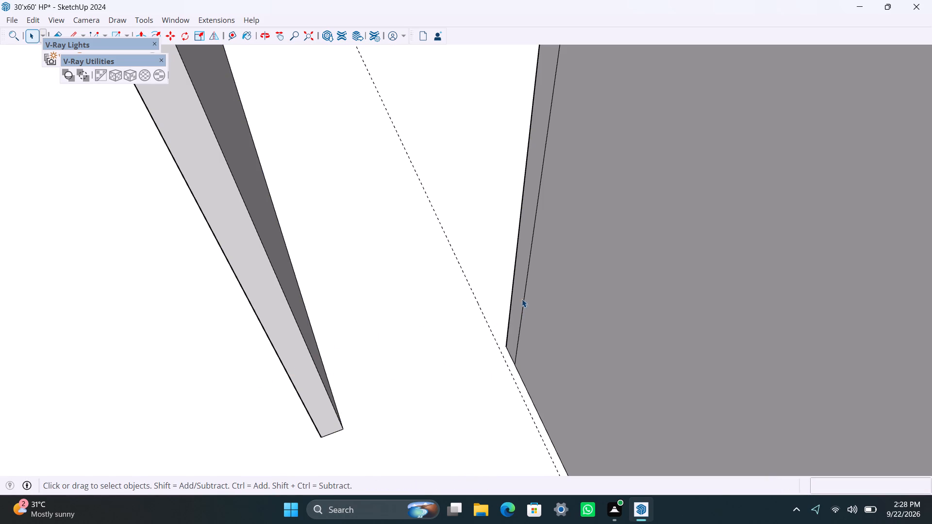
Push/Pull the 4.5" strip on the room wall out to the 3' guide to form the door jamb.
click(519, 295)
key(p)
drag(519, 295, 515, 383)
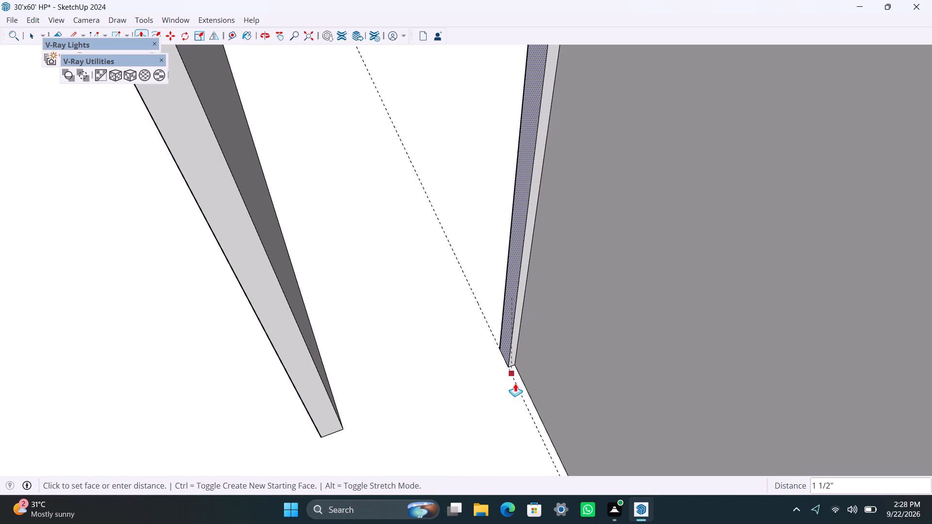
drag(515, 383, 516, 385)
key(space)
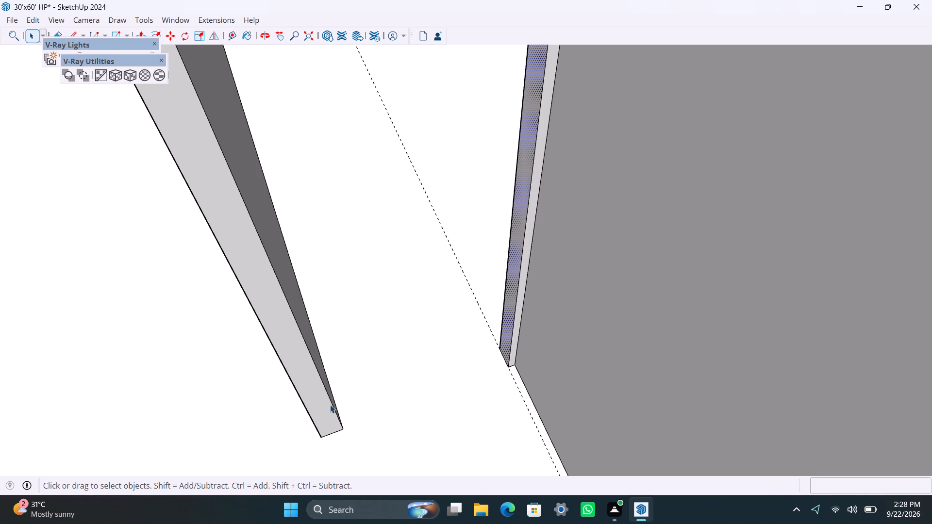
Push the free-ended wall's end face back until it lines up with the face of the opposite door jamb.
click(325, 407)
key(p)
drag(323, 411, 367, 340)
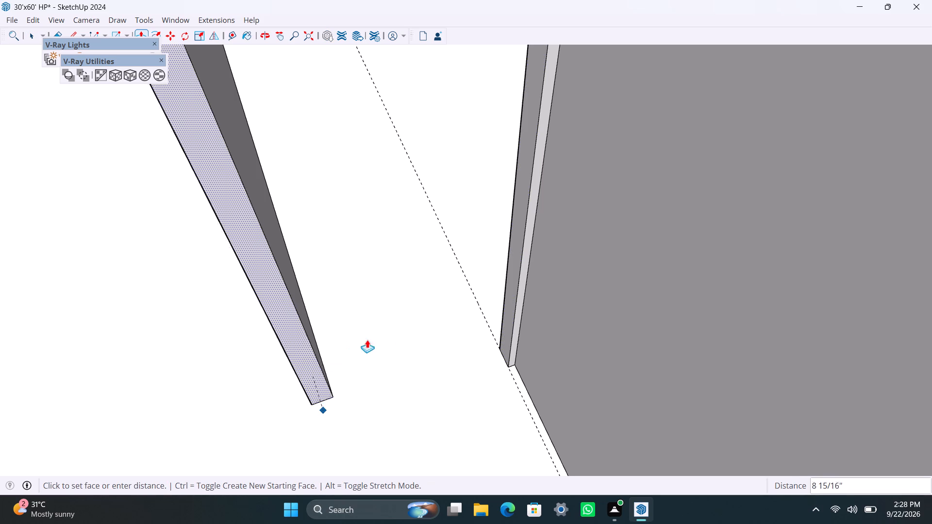
drag(367, 340, 516, 310)
key(space)
Copy the jamb's top edge 3' down and push/pull the face above it across to the opposite wall as a lintel.
scroll(433, 331, down, 5)
scroll(491, 97, up, 2)
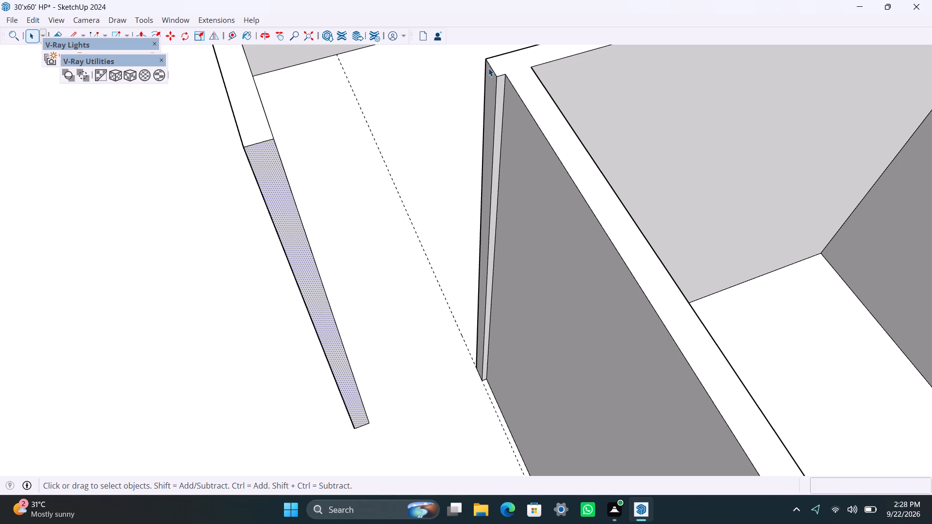
click(488, 67)
key(m)
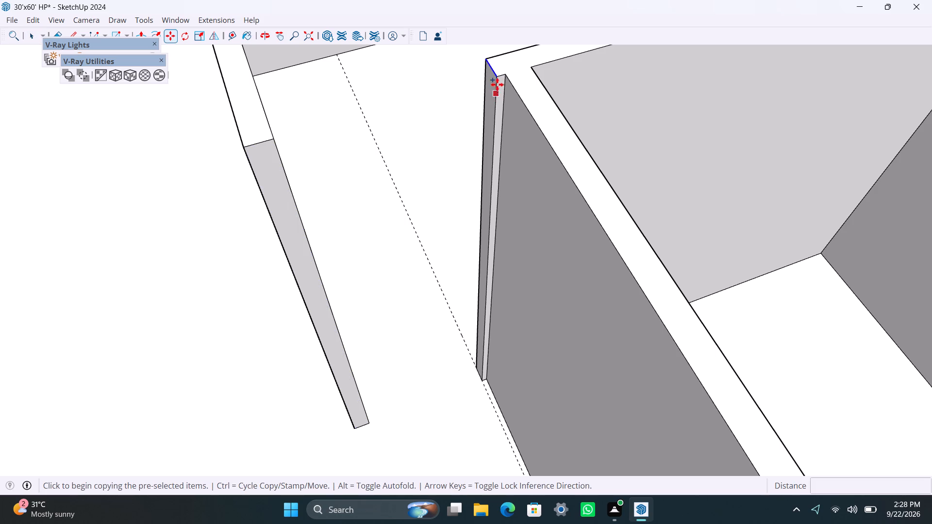
drag(497, 79, 498, 89)
text(3')
key(Return)
key(space)
click(486, 151)
key(p)
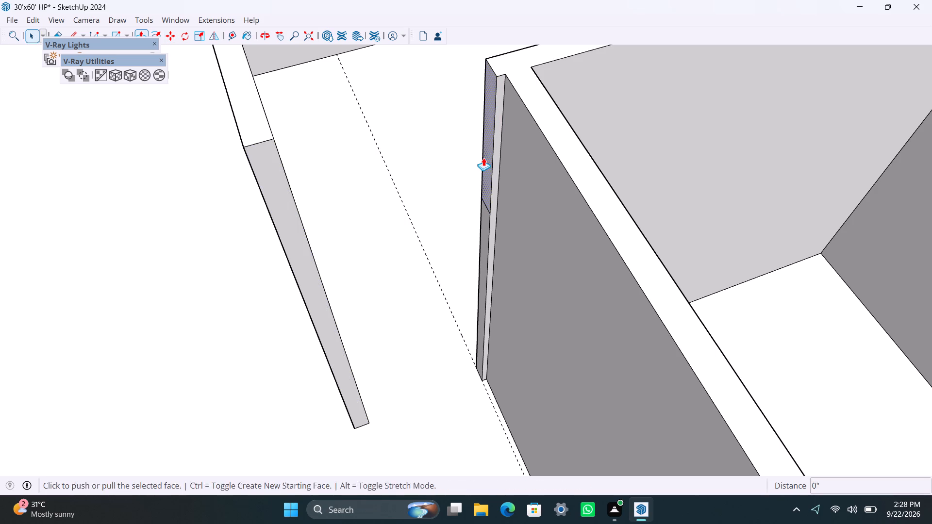
drag(483, 158, 306, 239)
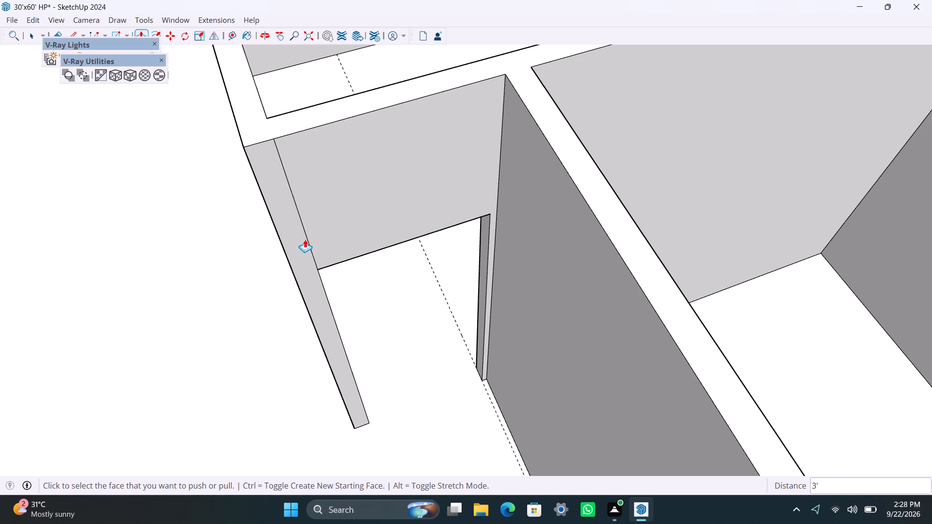
Save the model.
key(ctrl+s)
At the rear of the house, copy the inner corner's vertical edge 7' along the outer side wall toward the nearby partitioned room.
scroll(303, 234, down, 10)
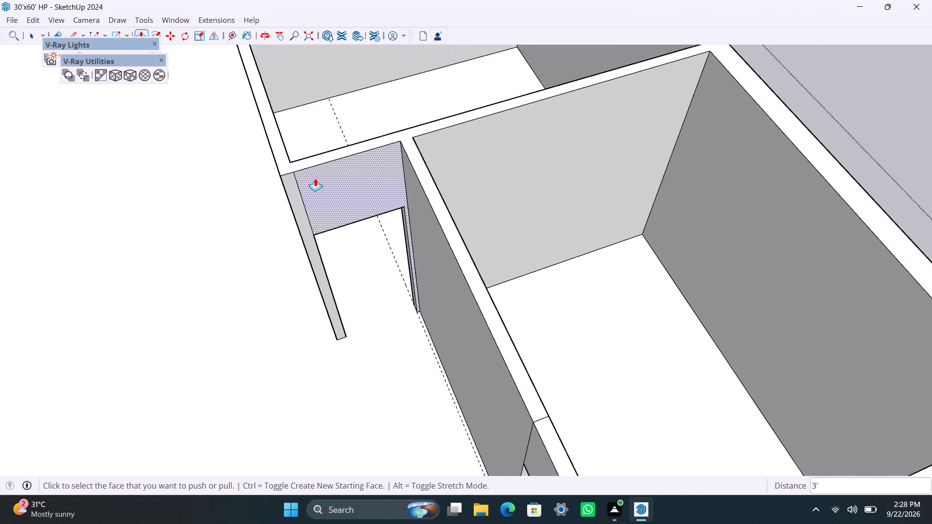
scroll(315, 178, down, 4)
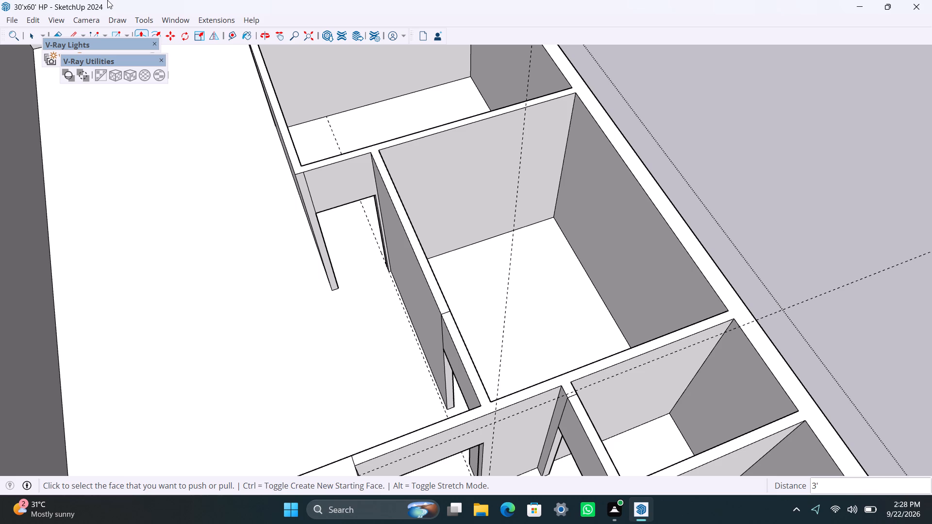
scroll(368, 217, down, 10)
middle_drag(452, 205, 434, 281)
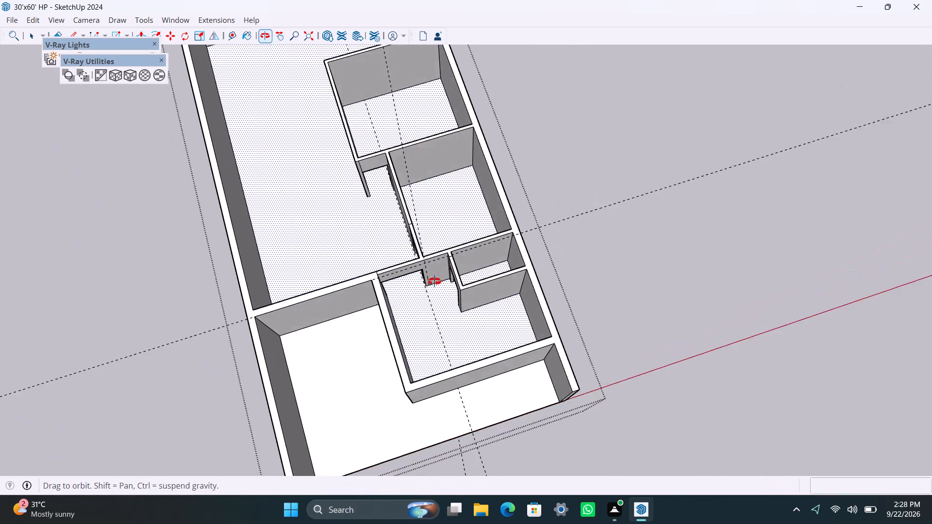
middle_drag(434, 281, 425, 268)
scroll(434, 132, down, 3)
shift+middle_drag(449, 136, 547, 442)
shift+scroll(498, 227, down, 1)
scroll(539, 437, up, 7)
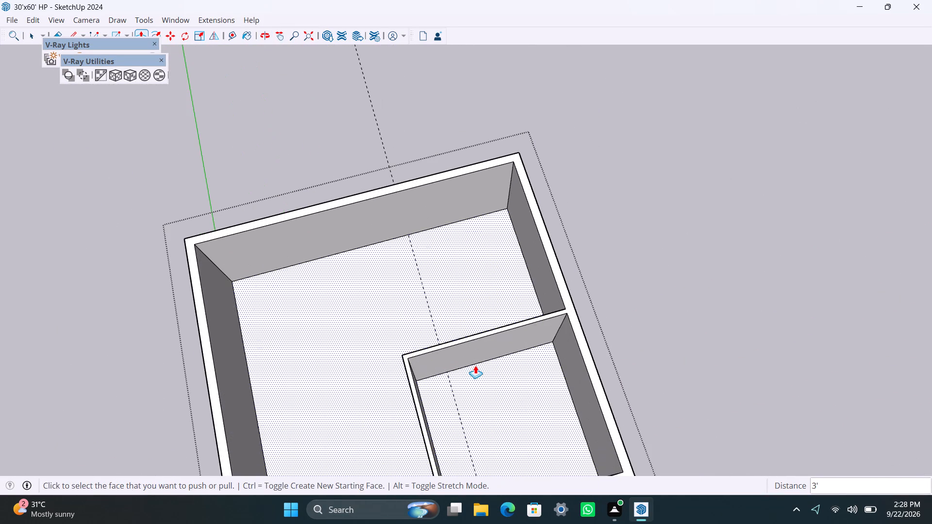
middle_drag(449, 365, 367, 339)
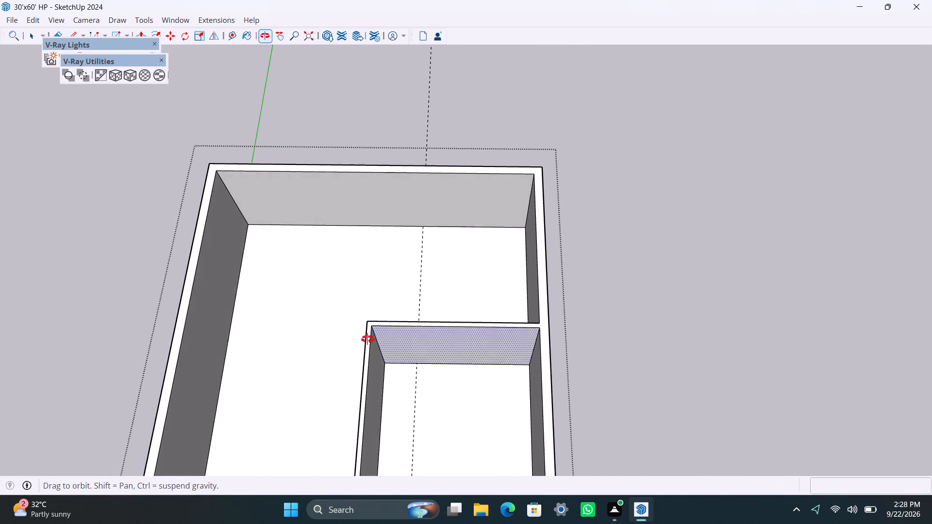
middle_drag(367, 339, 379, 340)
scroll(455, 264, up, 2)
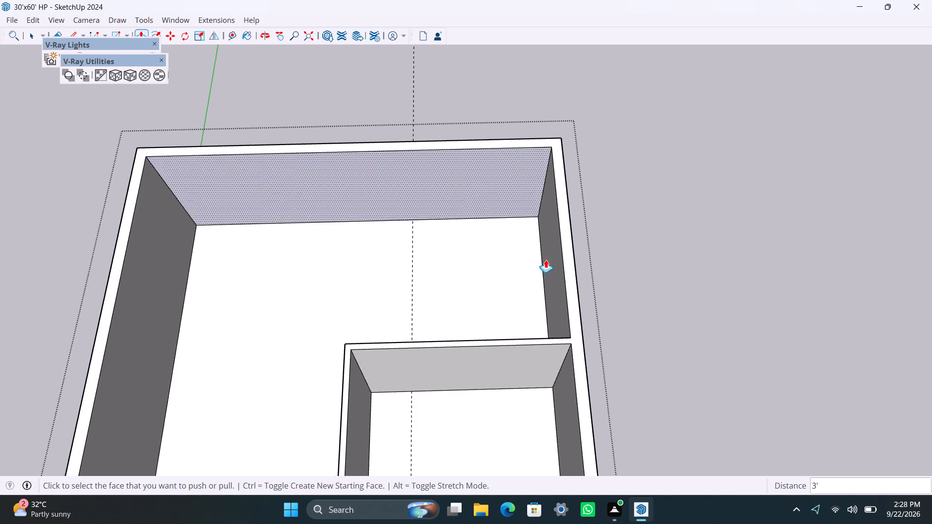
key(space)
scroll(565, 240, up, 2)
click(536, 202)
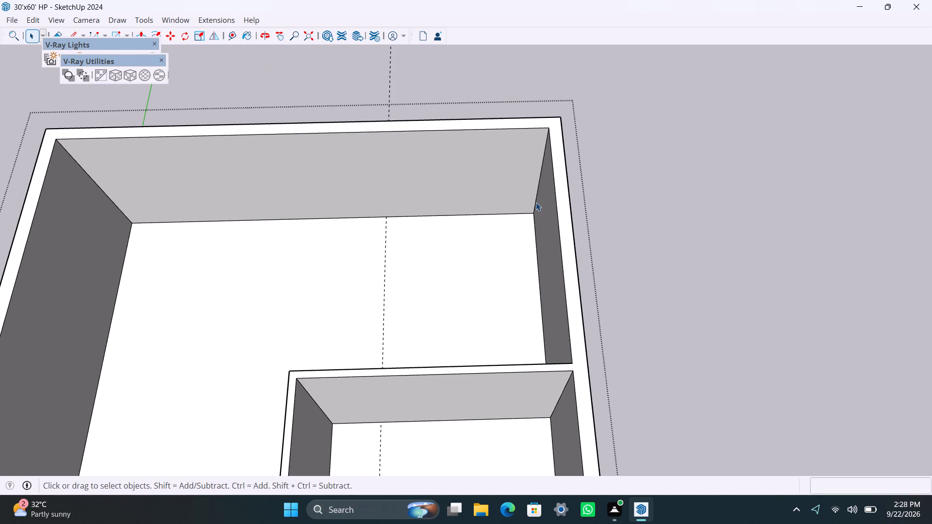
key(m)
drag(534, 215, 534, 225)
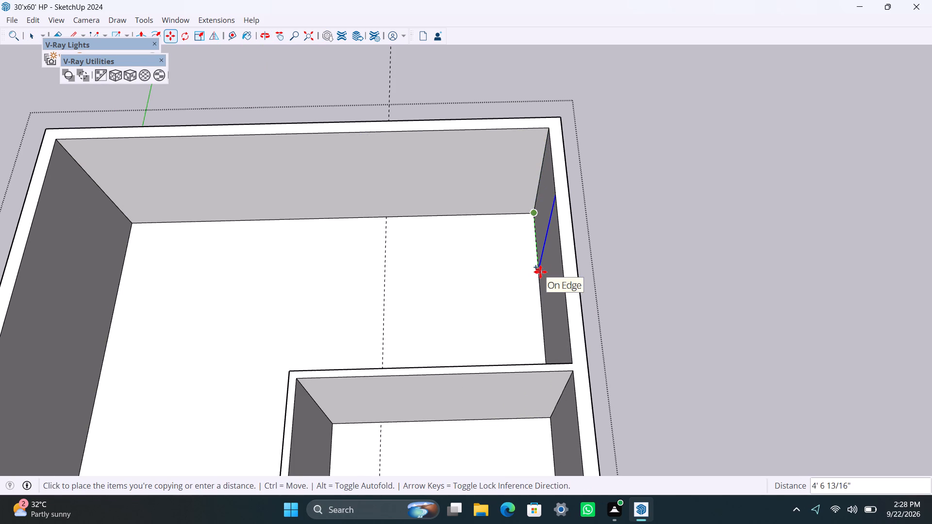
text(7')
key(Return)
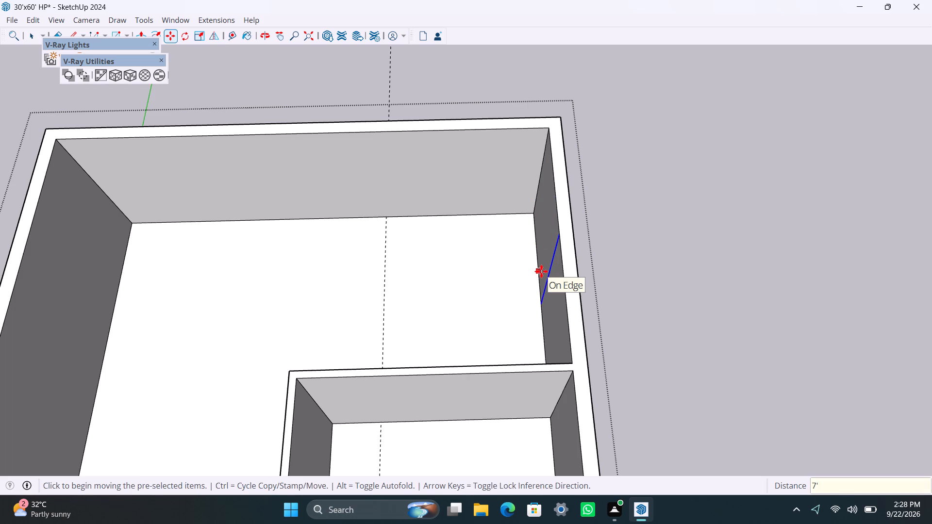
key(space)
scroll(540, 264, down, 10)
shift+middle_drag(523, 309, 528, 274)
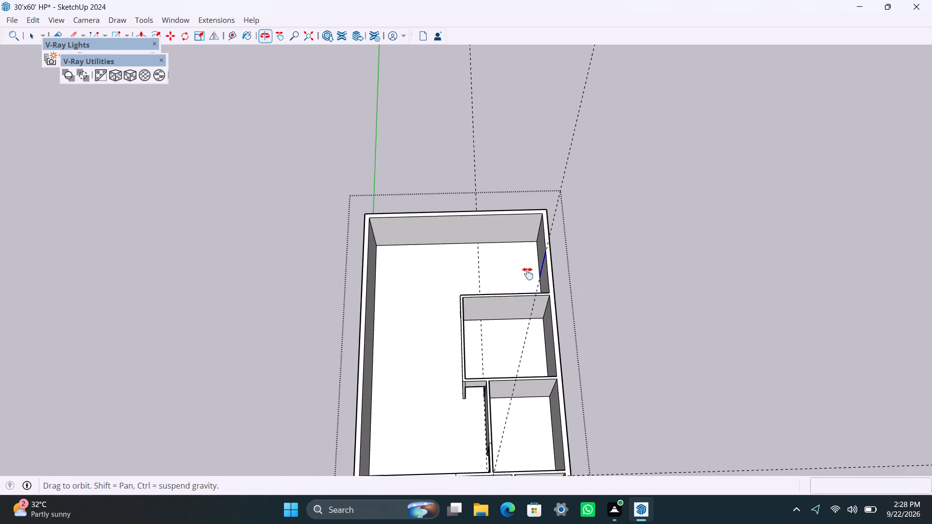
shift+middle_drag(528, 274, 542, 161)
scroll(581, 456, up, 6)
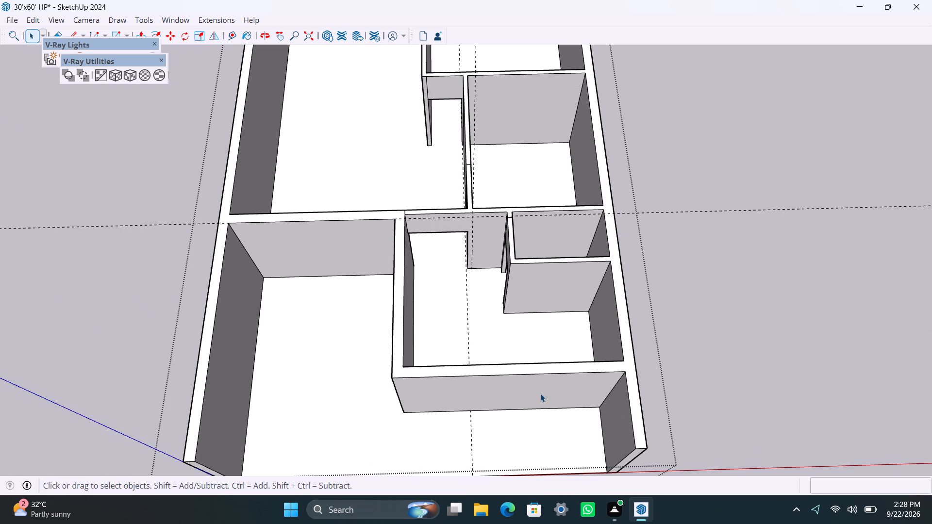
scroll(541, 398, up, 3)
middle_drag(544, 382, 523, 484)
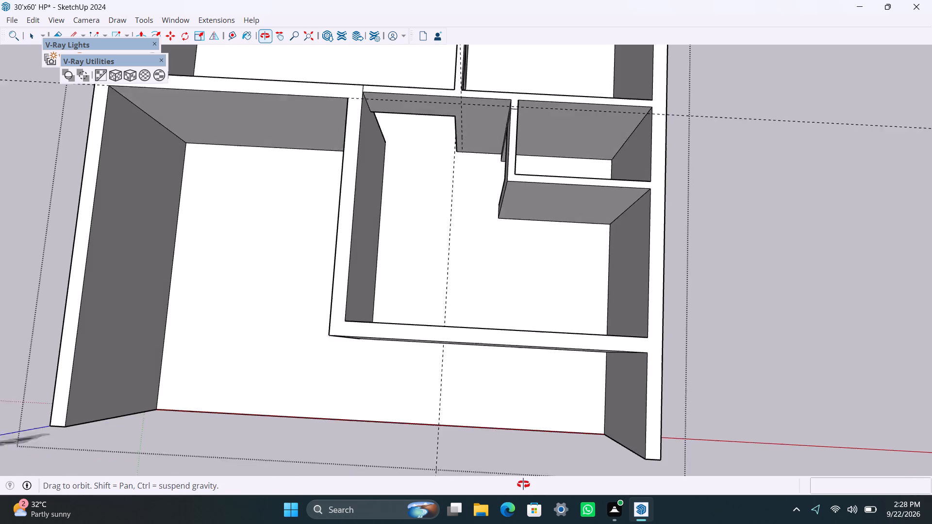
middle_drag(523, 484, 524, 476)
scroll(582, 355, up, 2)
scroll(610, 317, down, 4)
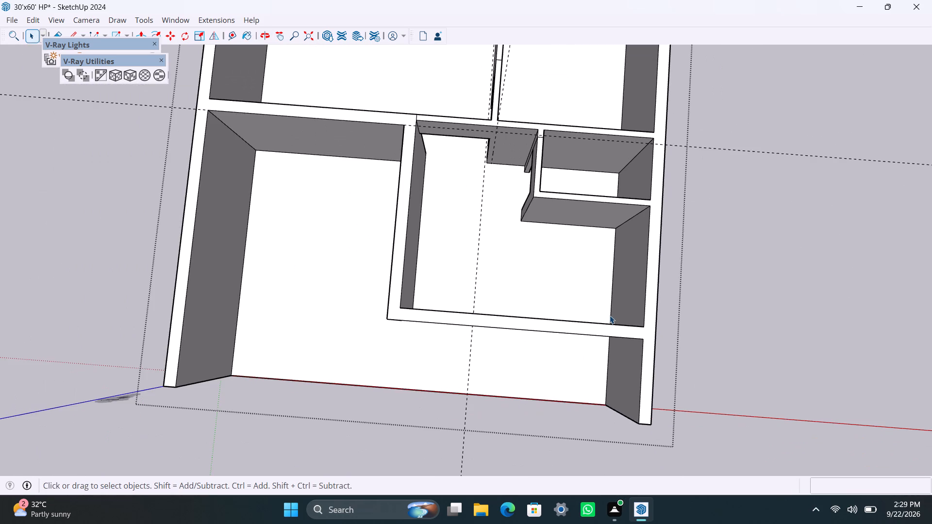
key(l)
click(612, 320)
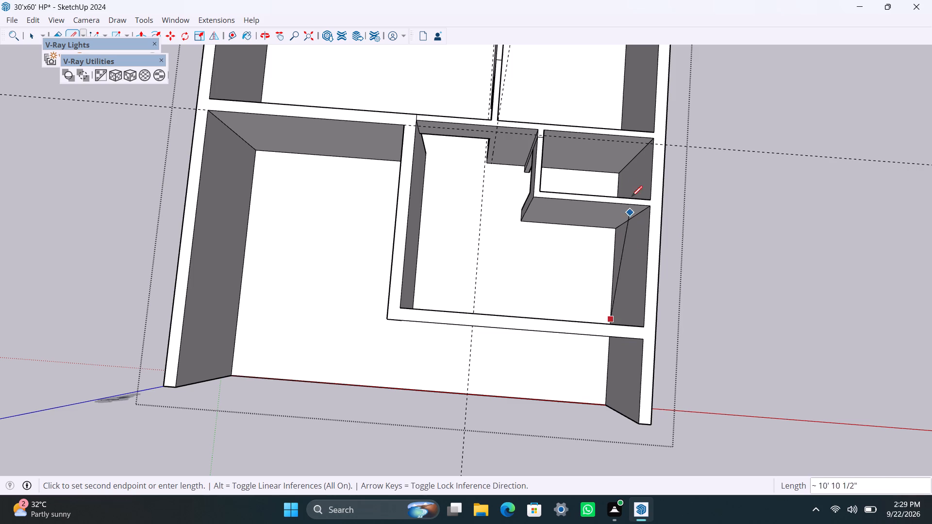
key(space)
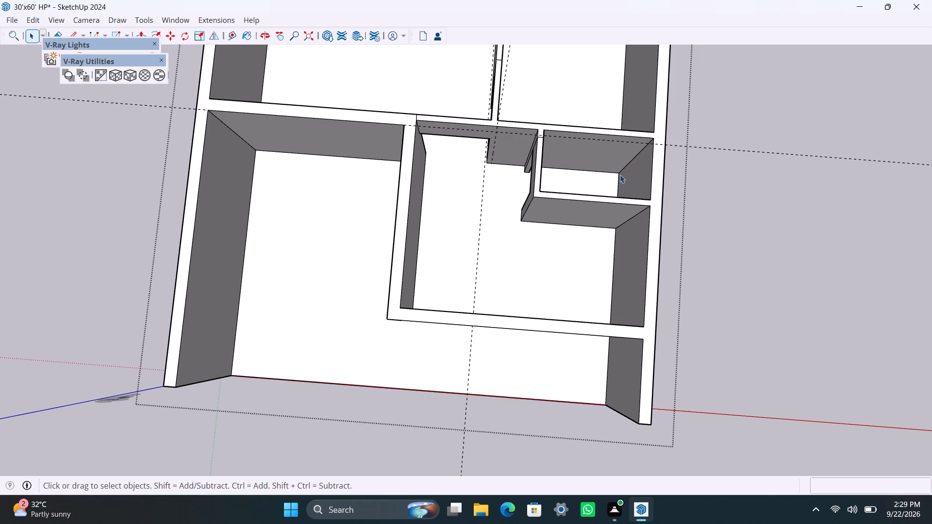
Measure along the outer side wall from the front room's front corner to the small toilet's rear corner.
key(d)
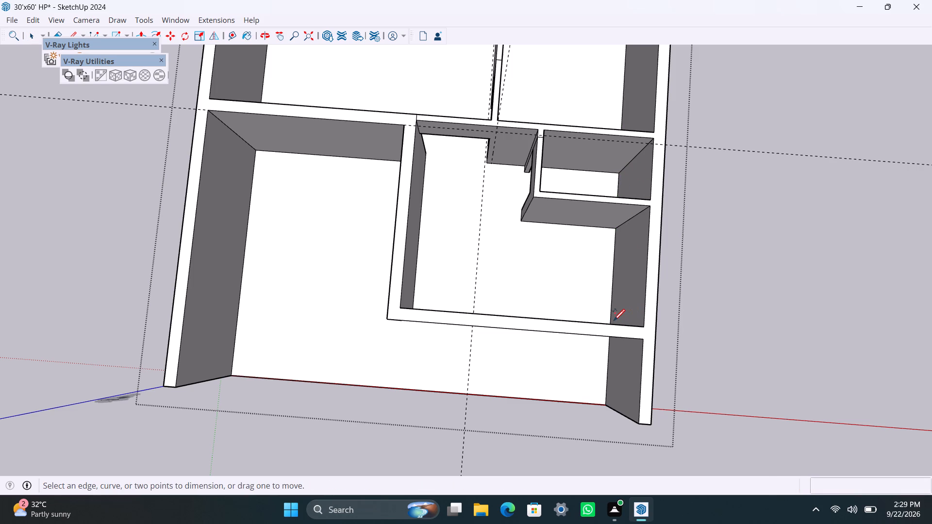
click(611, 321)
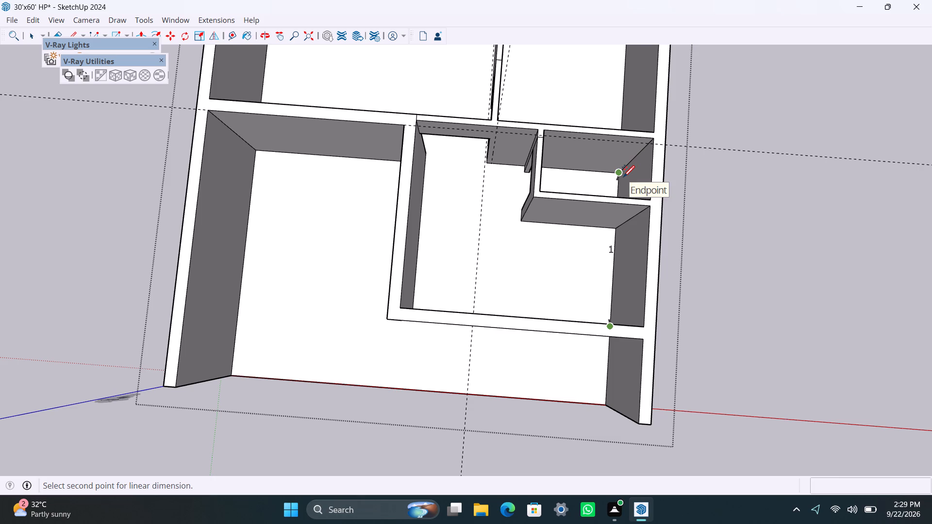
scroll(623, 176, up, 6)
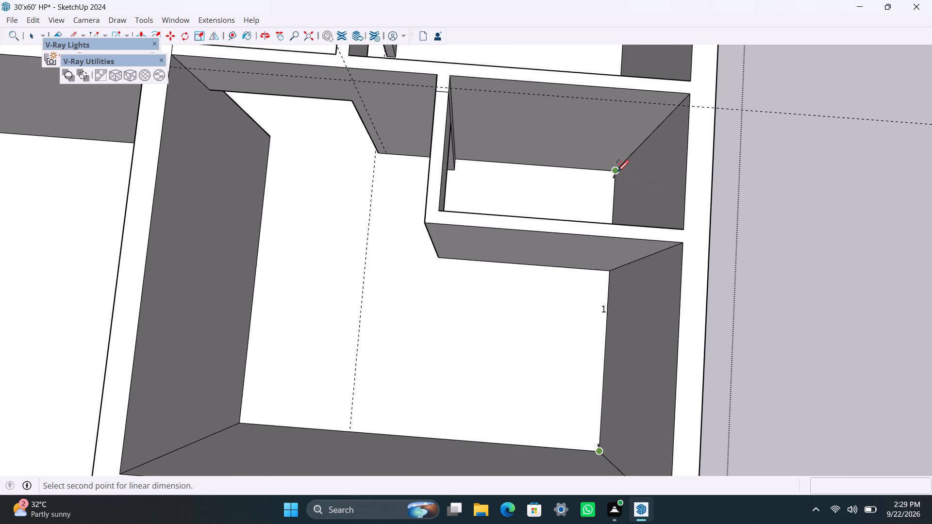
key(ctrl+z)
key(ctrl+z)
key(ctrl+z)
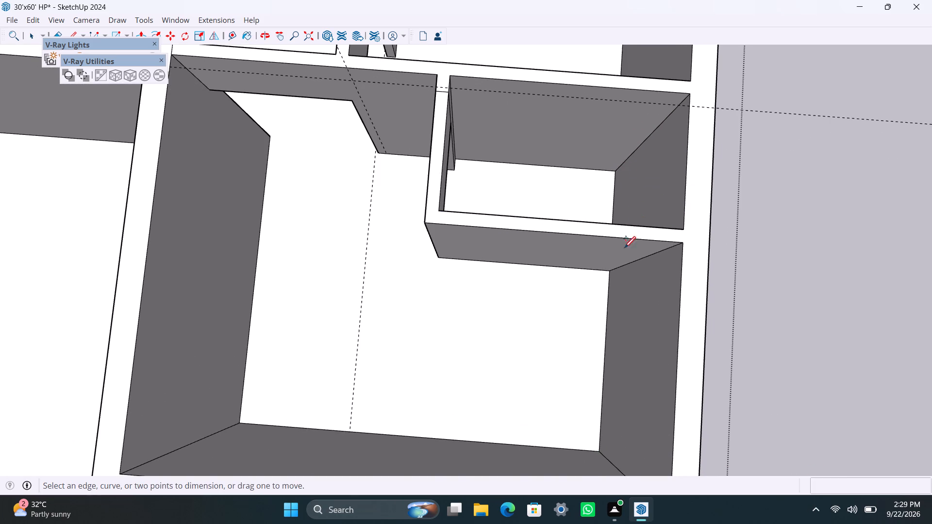
Measure the front room's inner wall opposite the outer side wall, from its front corner to the door-side corner.
scroll(555, 217, down, 11)
scroll(472, 288, up, 3)
middle_drag(516, 267, 479, 315)
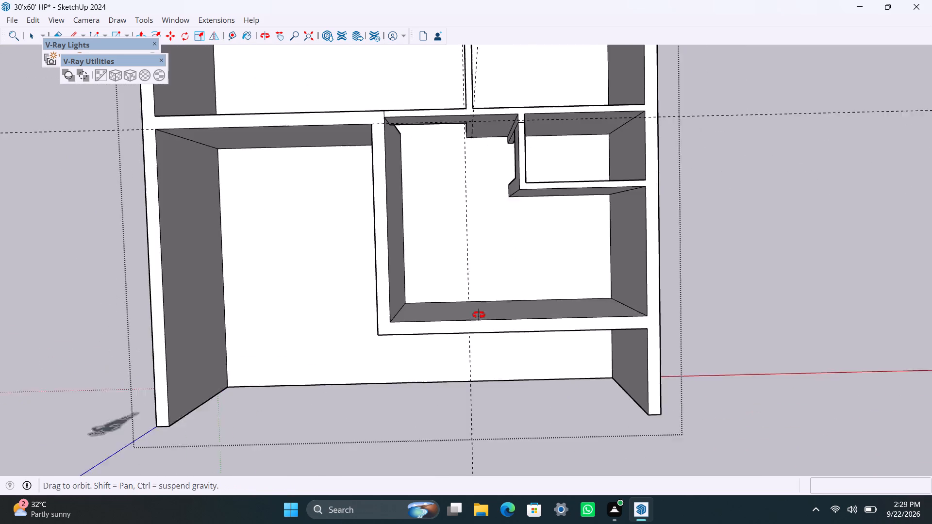
middle_drag(479, 315, 433, 317)
scroll(429, 315, up, 2)
key(l)
drag(414, 311, 411, 305)
click(367, 106)
key(space)
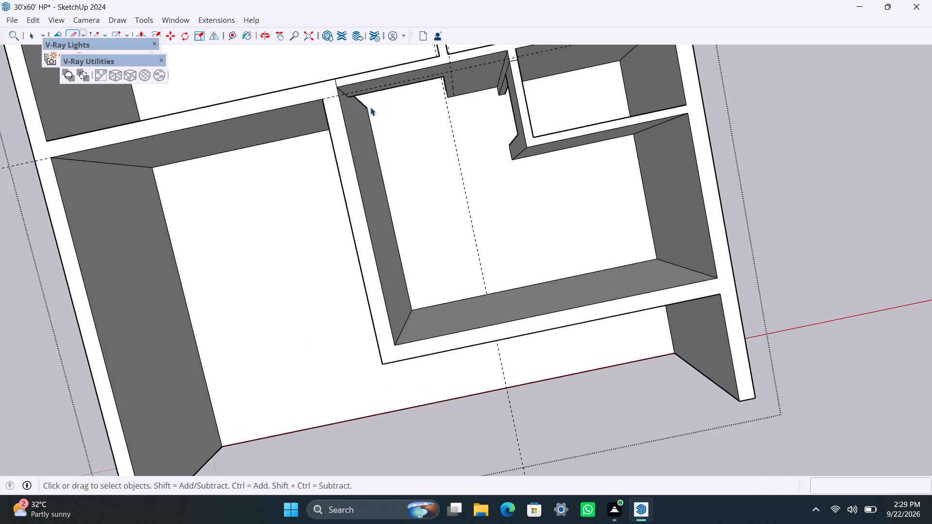
key(d)
click(412, 312)
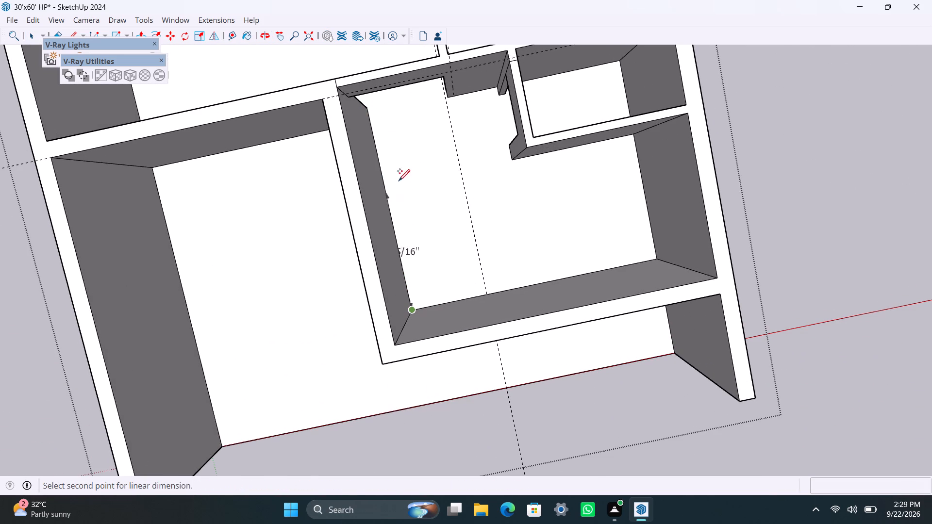
click(371, 111)
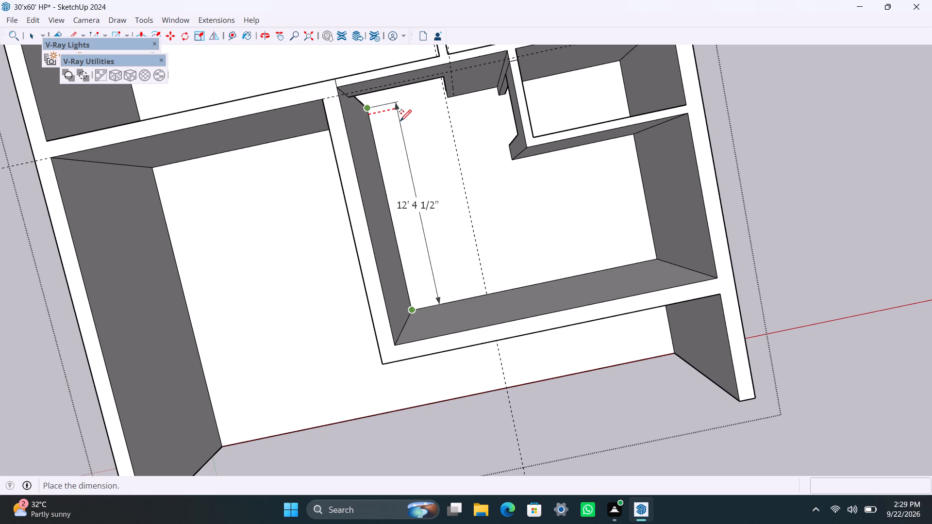
key(ctrl+z)
key(space)
Examine the whole floor layout from above and from outside the side wall, checking the sequence of rooms.
scroll(411, 143, down, 9)
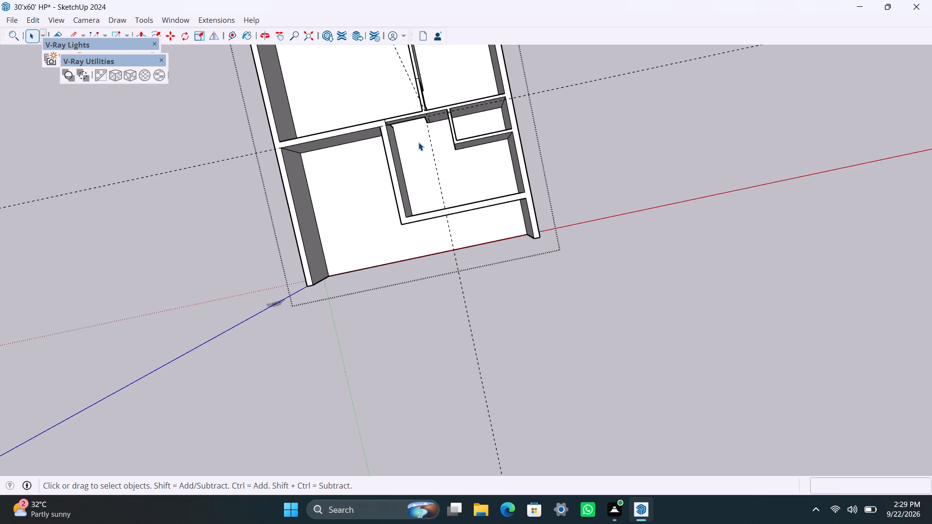
scroll(450, 159, down, 4)
scroll(430, 195, down, 2)
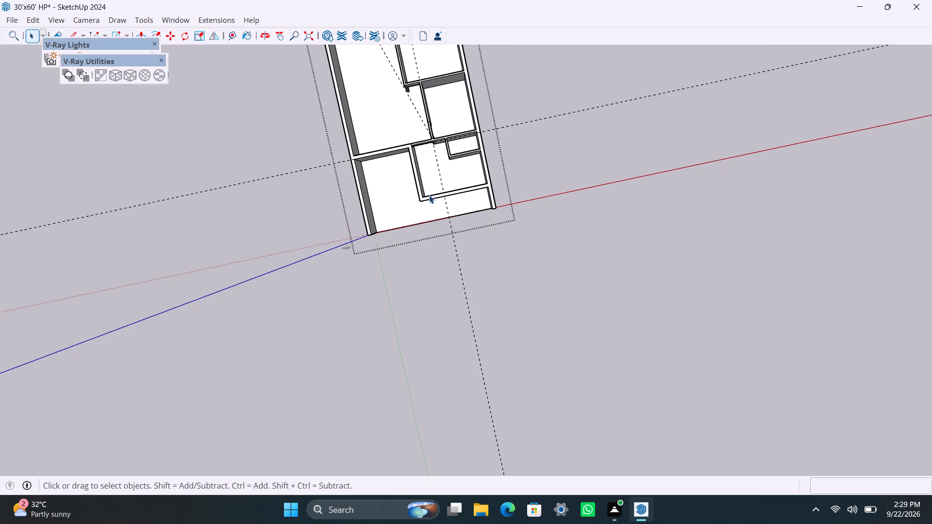
scroll(429, 196, down, 5)
scroll(464, 226, up, 4)
middle_drag(453, 236, 283, 164)
scroll(456, 206, down, 4)
shift+middle_drag(483, 228, 459, 339)
scroll(465, 198, up, 4)
scroll(466, 315, up, 3)
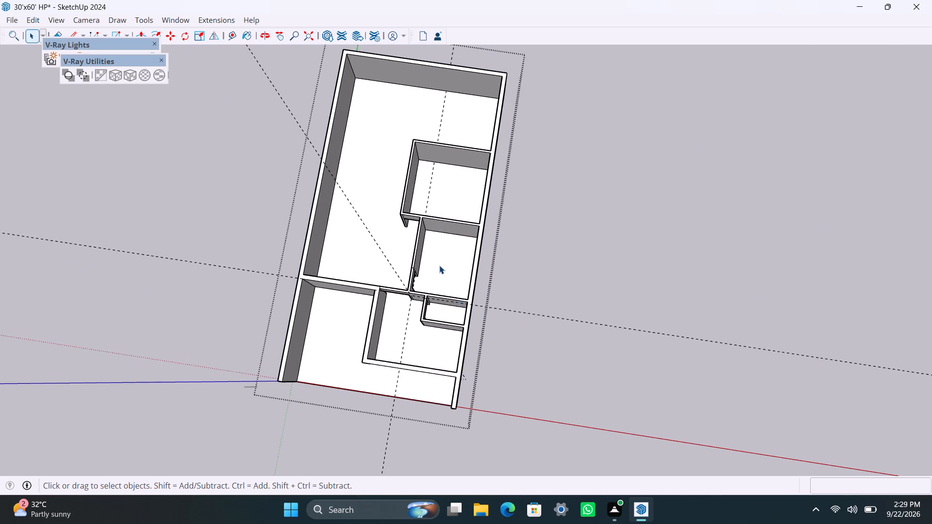
scroll(440, 262, up, 3)
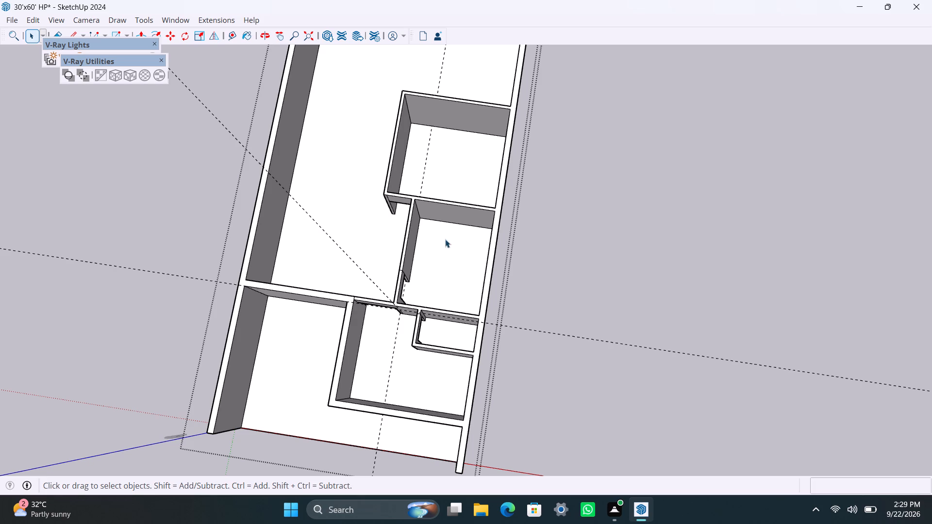
scroll(450, 231, up, 1)
scroll(412, 255, down, 4)
middle_drag(517, 415, 252, 211)
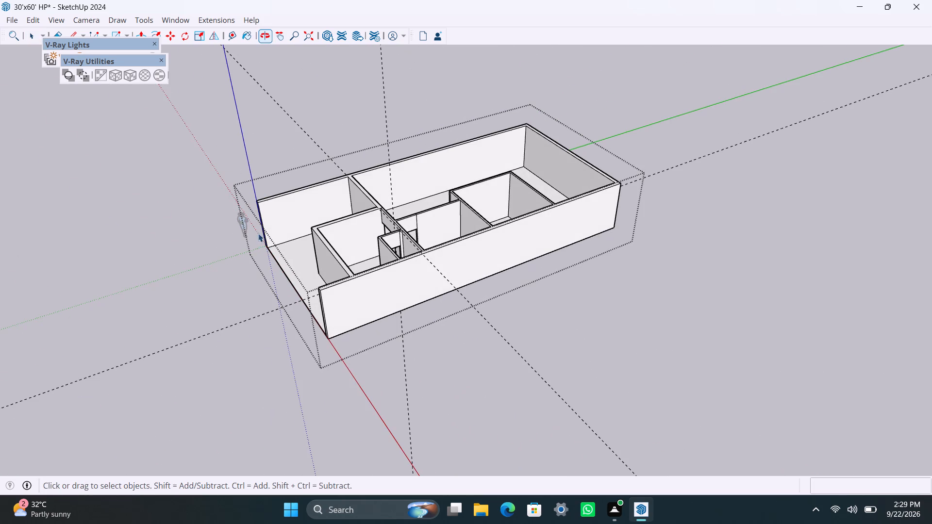
Measure the outer side wall's base length from the front corner to the rear corner.
key(l)
key(space)
key(d)
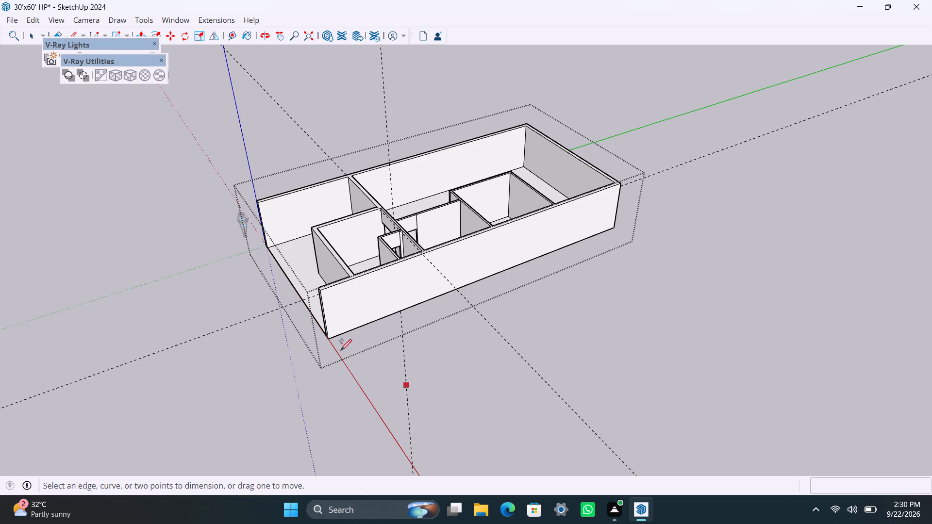
click(329, 335)
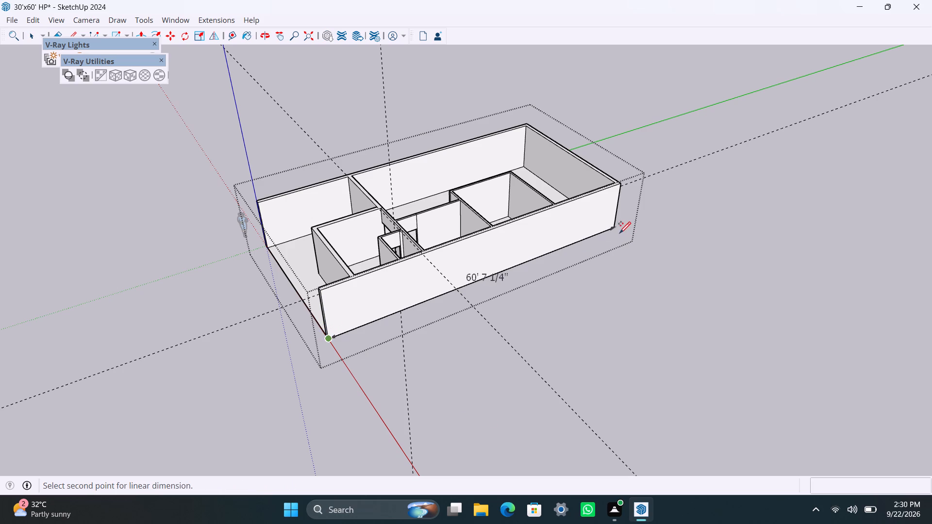
key(space)
scroll(589, 289, down, 3)
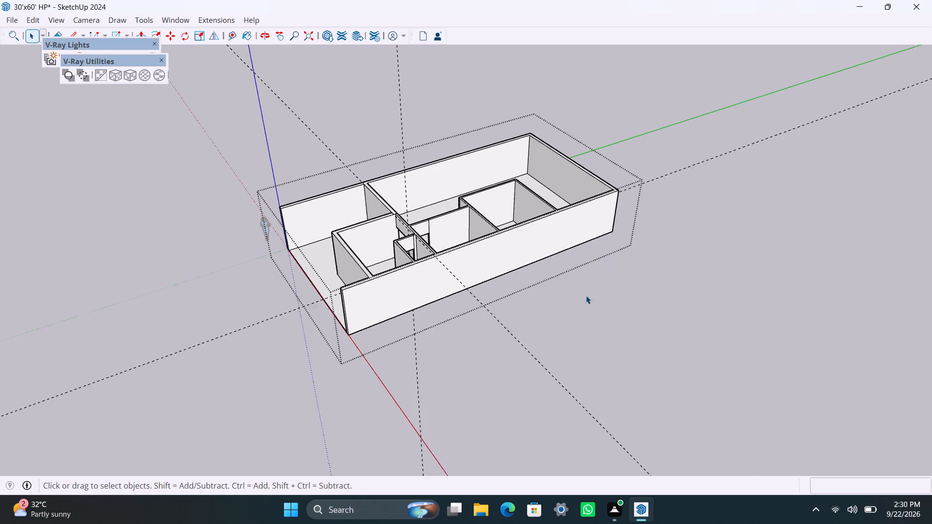
Examine the room arrangement from the front of the house and from above.
scroll(586, 295, down, 1)
scroll(522, 312, up, 4)
key(space)
middle_drag(407, 338, 660, 381)
scroll(587, 303, down, 4)
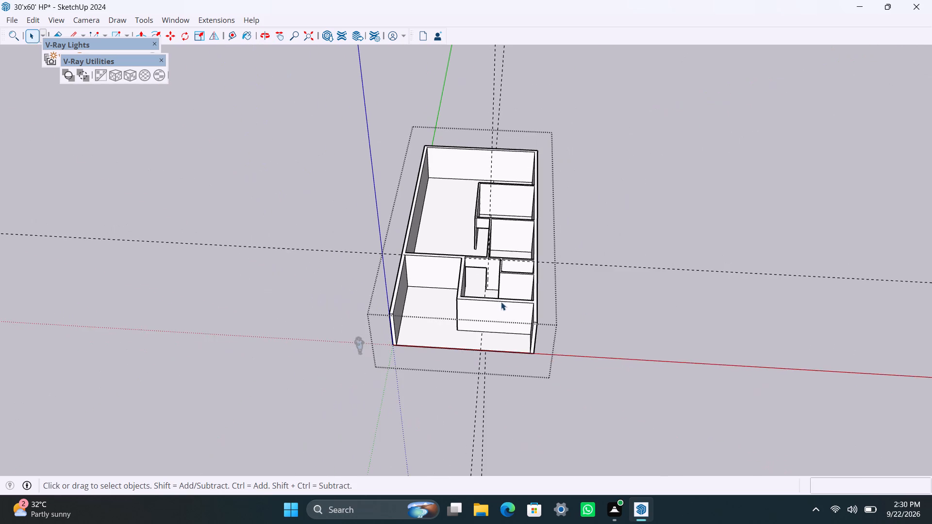
scroll(445, 311, up, 3)
middle_drag(442, 308, 488, 307)
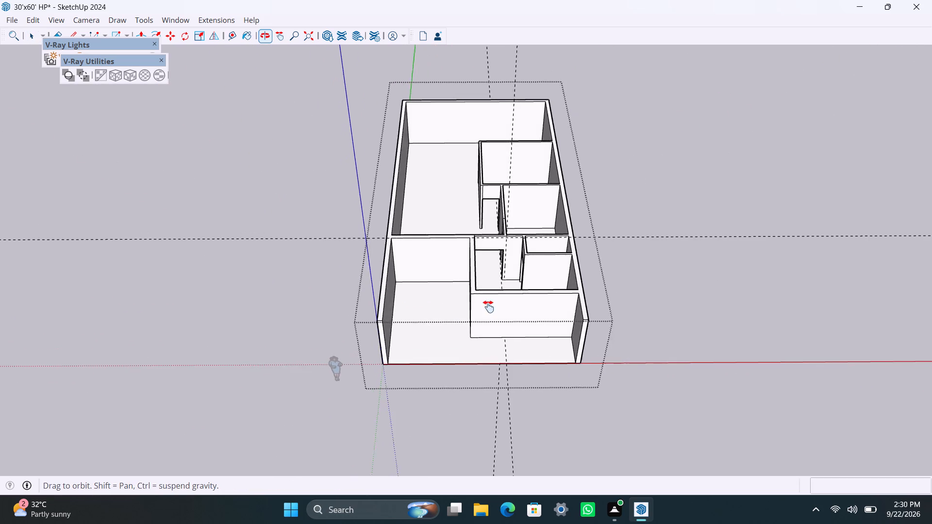
middle_drag(488, 307, 518, 301)
scroll(549, 217, up, 3)
middle_drag(565, 186, 520, 345)
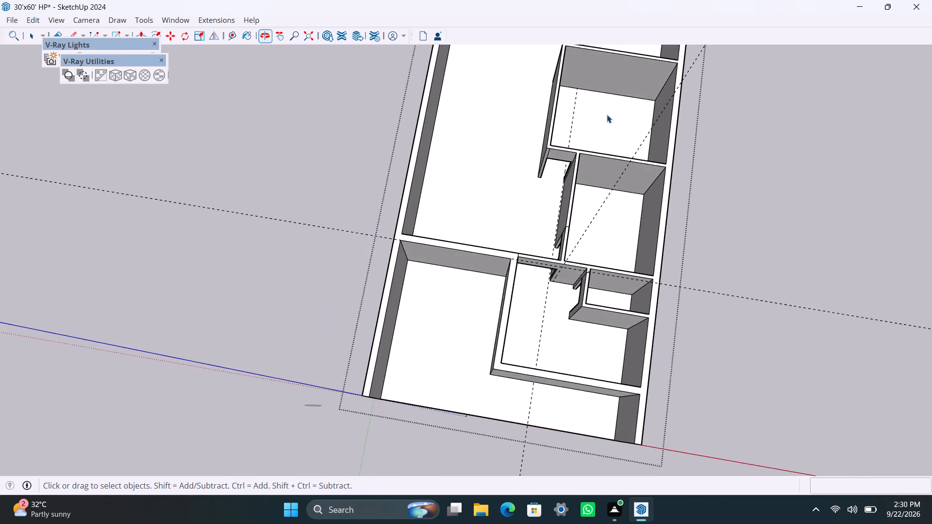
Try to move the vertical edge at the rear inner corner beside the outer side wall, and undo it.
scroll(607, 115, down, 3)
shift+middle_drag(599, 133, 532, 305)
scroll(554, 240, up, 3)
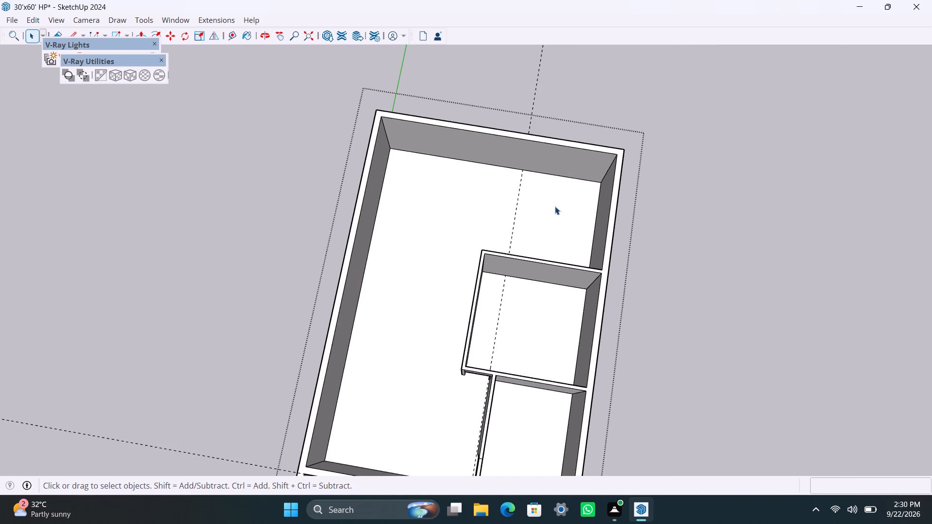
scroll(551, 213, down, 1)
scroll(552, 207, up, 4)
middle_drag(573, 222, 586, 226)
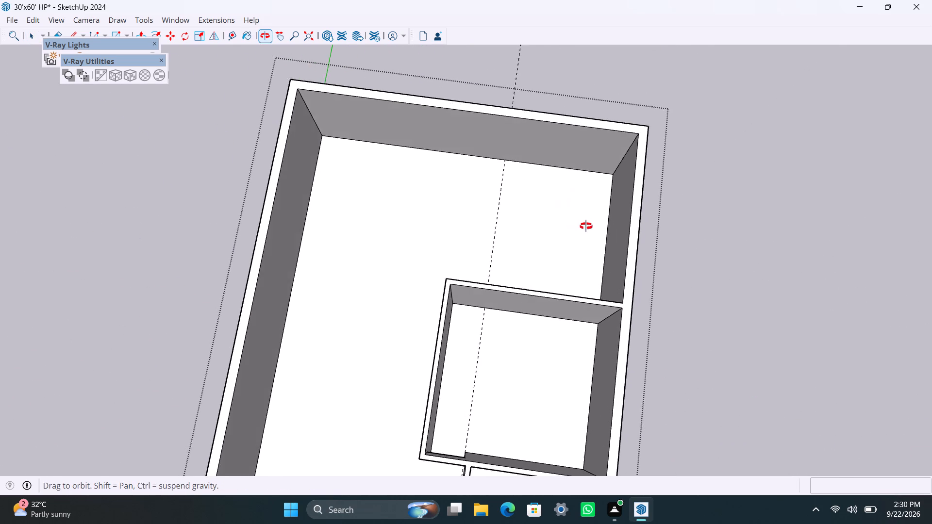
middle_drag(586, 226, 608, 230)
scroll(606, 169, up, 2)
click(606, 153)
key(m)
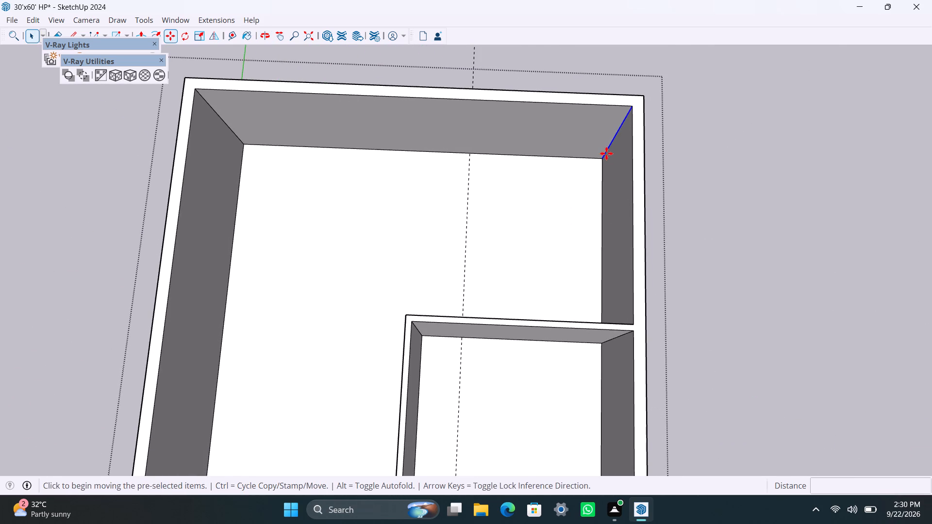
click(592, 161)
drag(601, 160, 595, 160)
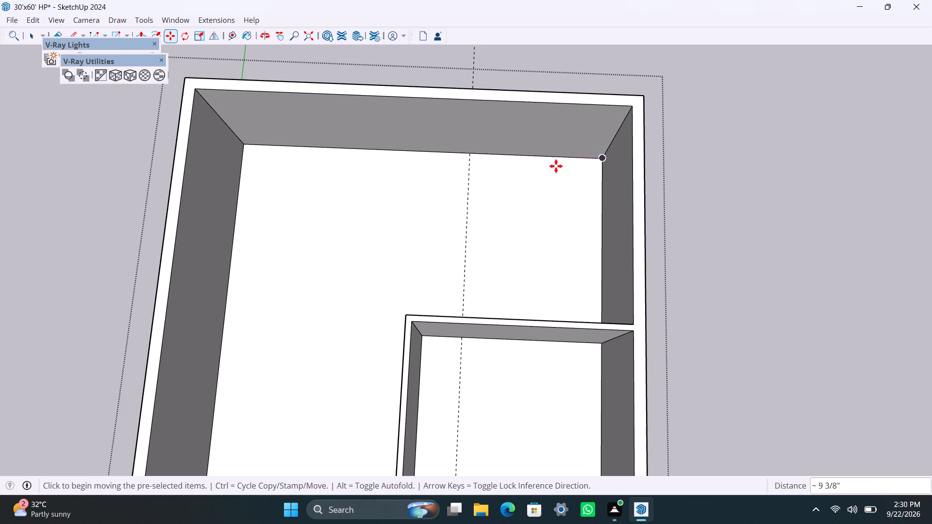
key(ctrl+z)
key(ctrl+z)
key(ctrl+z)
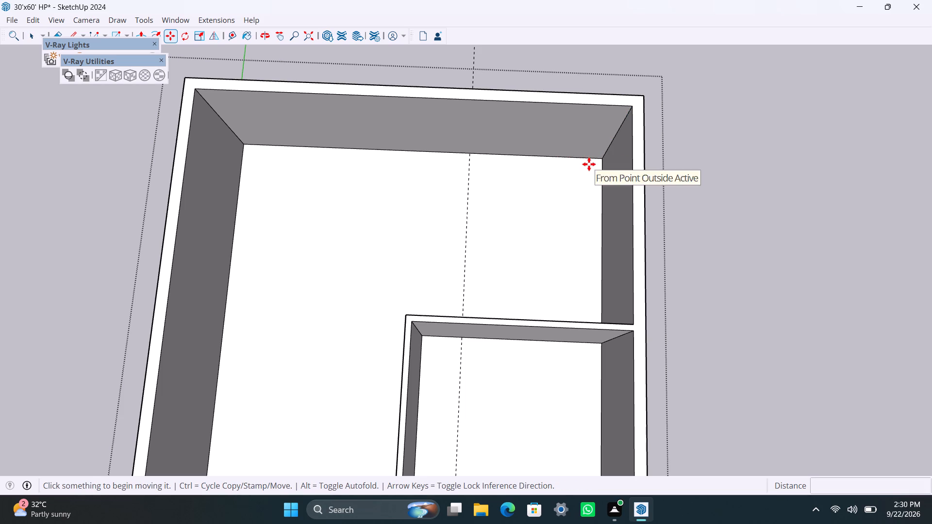
Undo the construction of the rearmost partitioned room, back to before its first wall edge was copied.
key(ctrl+z)
key(ctrl+z)
key(ctrl+z)
key(ctrl+z)
key(ctrl+z)
key(ctrl+z)
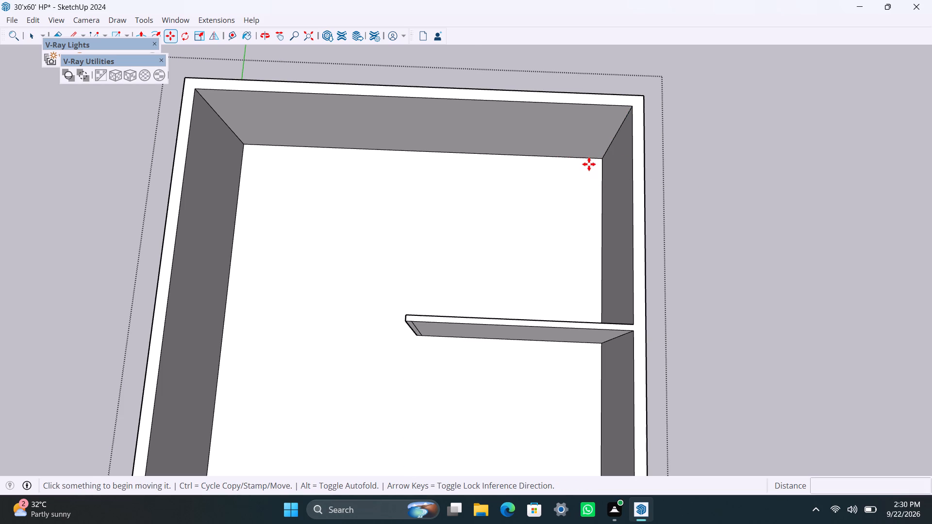
key(ctrl+z)
key(ctrl+z)
key(ctrl+z)
key(ctrl+z)
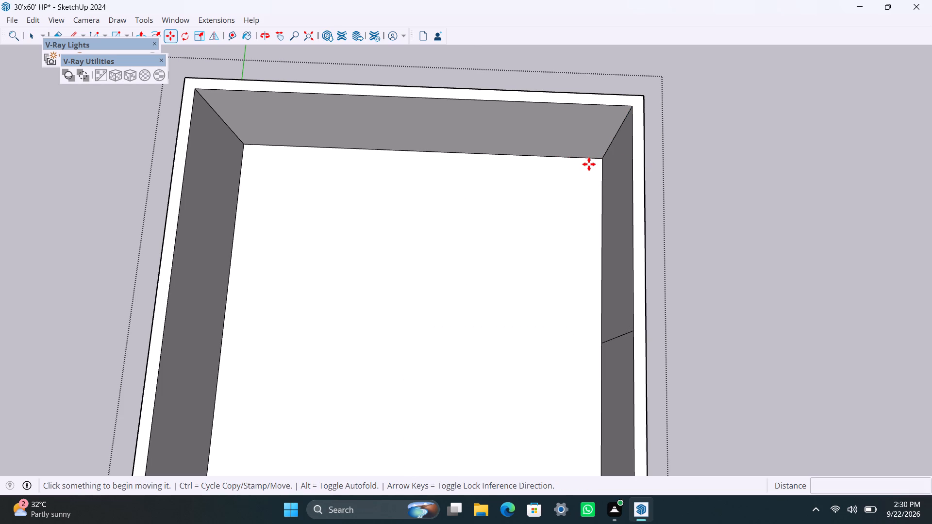
key(ctrl+z)
key(ctrl+z)
key(ctrl+z)
key(ctrl+z)
Undo the door-side wall piece and lintel of the remaining room behind the small toilet.
scroll(589, 165, down, 11)
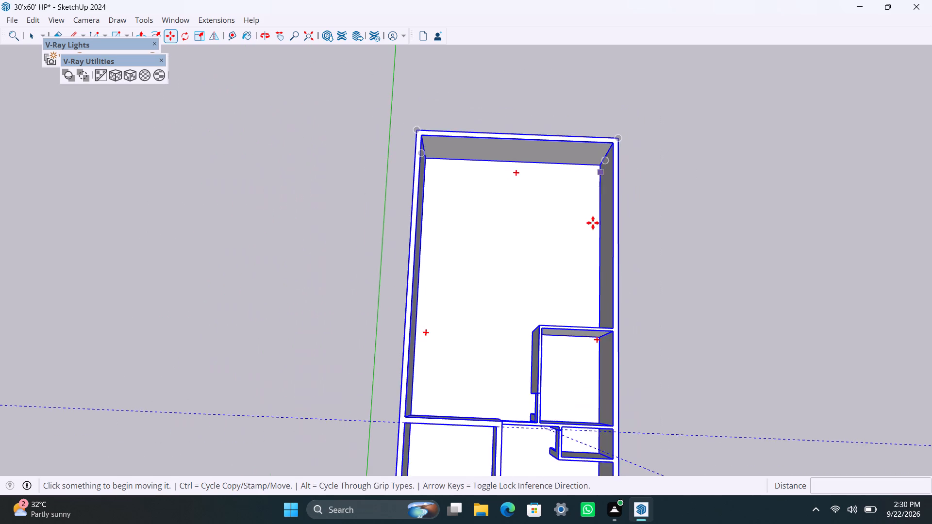
shift+middle_drag(592, 225, 615, 143)
key(ctrl+z)
key(ctrl+z)
key(ctrl+z)
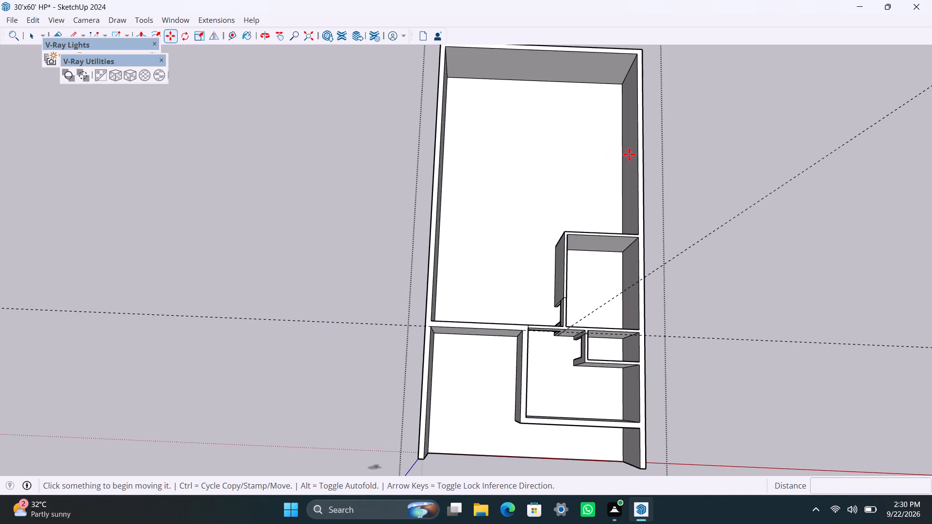
key(ctrl+z)
key(ctrl+z)
key(ctrl+z)
key(ctrl+z)
key(ctrl+z)
Undo that room's side wall and its rear cross partition.
key(ctrl+z)
key(ctrl+z)
key(ctrl+z)
key(ctrl+z)
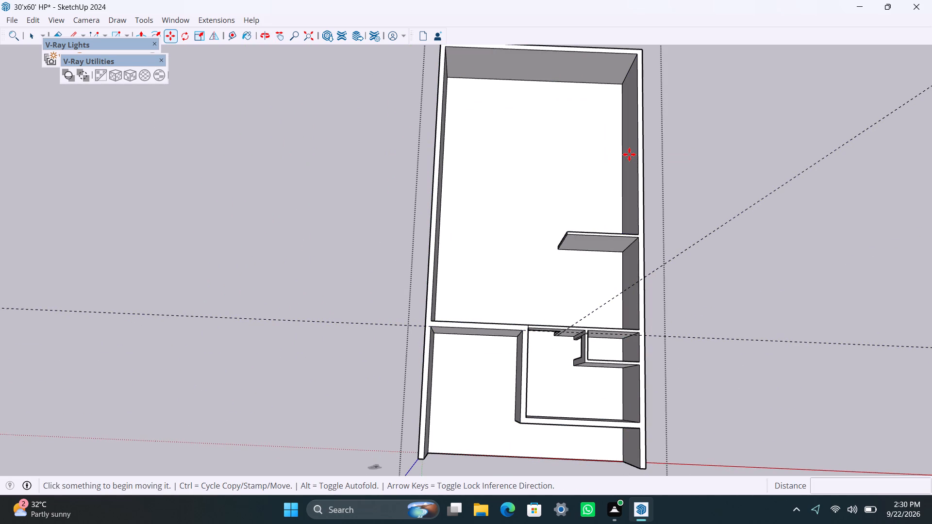
key(ctrl+z)
key(space)
key(ctrl+z)
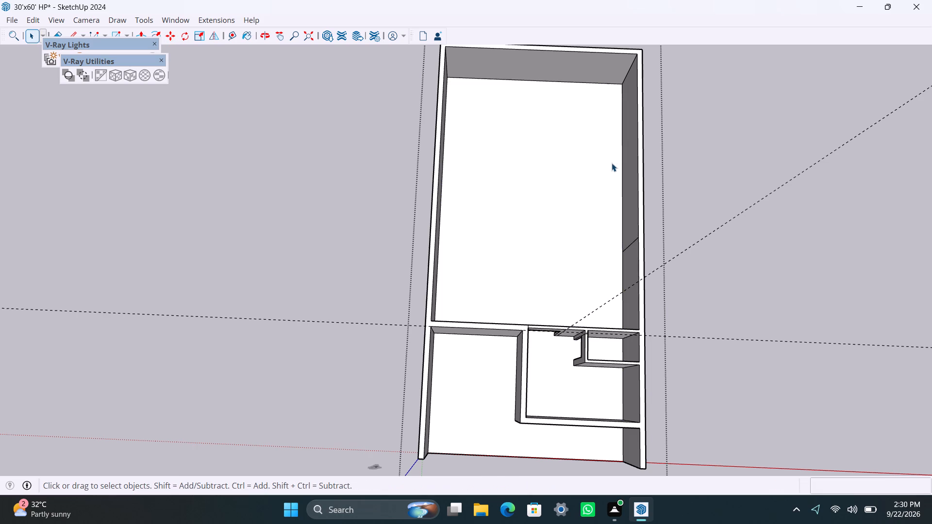
Undo the cross wall's rearward shift, the wall over the passage beside the toilet and the horizontal guide line.
key(ctrl+z)
key(ctrl+z)
key(ctrl+z)
key(ctrl+z)
key(ctrl+z)
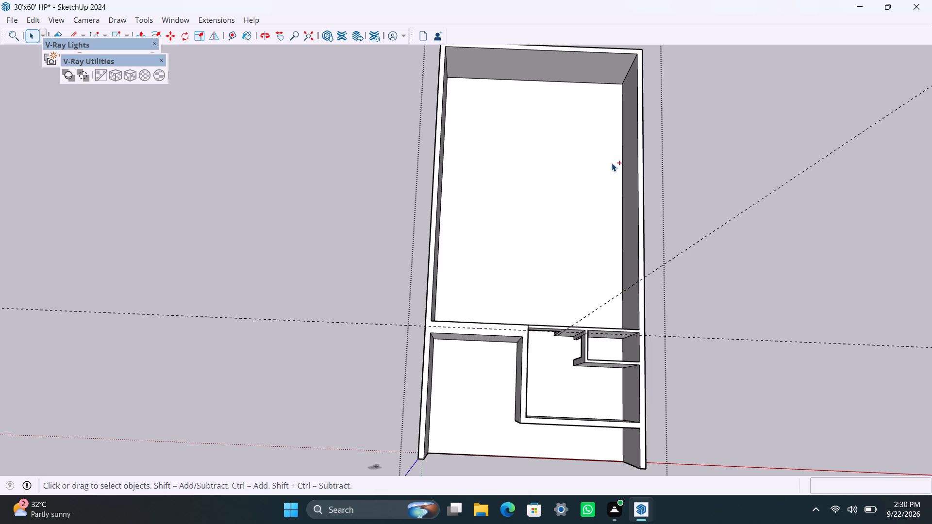
key(ctrl+z)
key(ctrl+z)
key(ctrl+z)
key(ctrl+z)
key(ctrl+z)
key(ctrl+z)
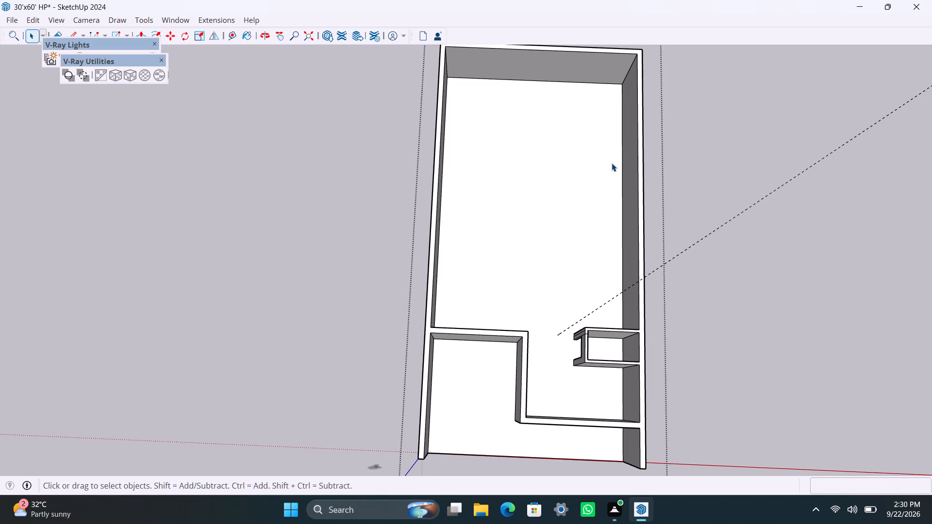
Undo the slanted guide line and the small toilet's short end wall joining its two cross walls.
key(ctrl+z)
key(ctrl+z)
key(ctrl+z)
key(ctrl+z)
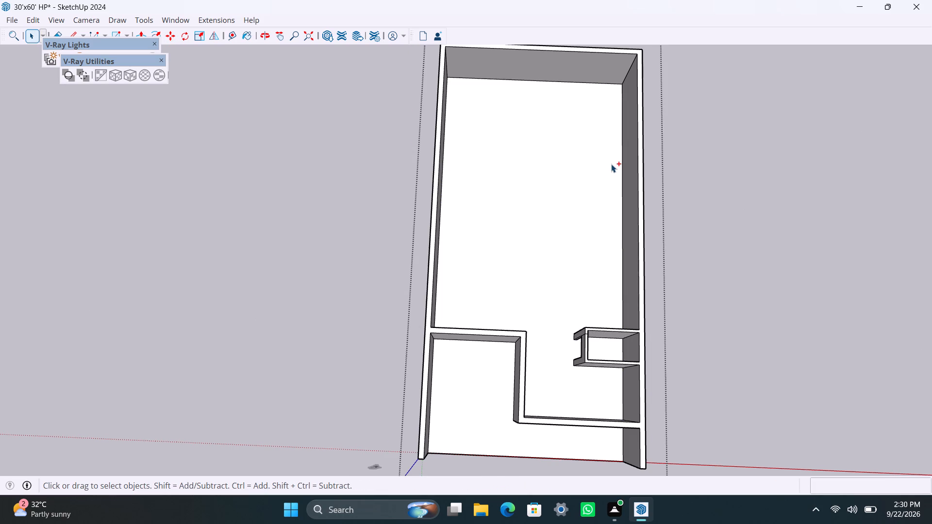
key(ctrl+z)
key(ctrl+z)
key(ctrl+z)
key(ctrl+z)
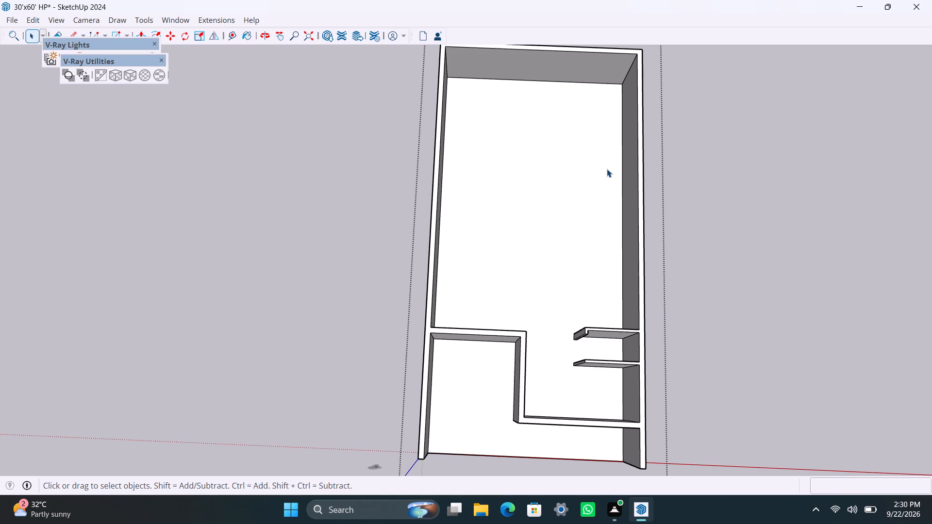
Undo the small toilet's two cross walls and their marks on the long side wall.
key(ctrl+z)
key(ctrl+z)
key(ctrl+z)
key(ctrl+z)
key(ctrl+z)
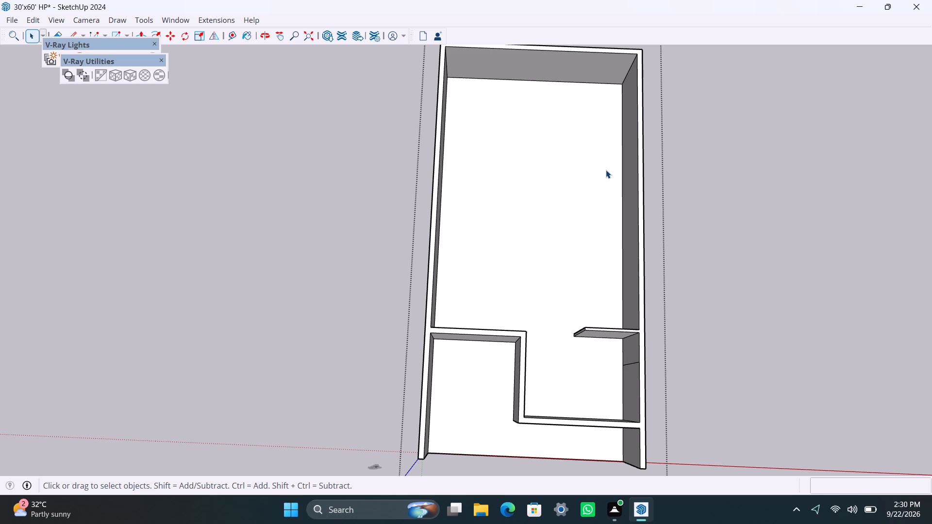
key(ctrl+z)
key(ctrl+z)
key(ctrl+z)
key(ctrl+z)
key(ctrl+z)
key(ctrl+z)
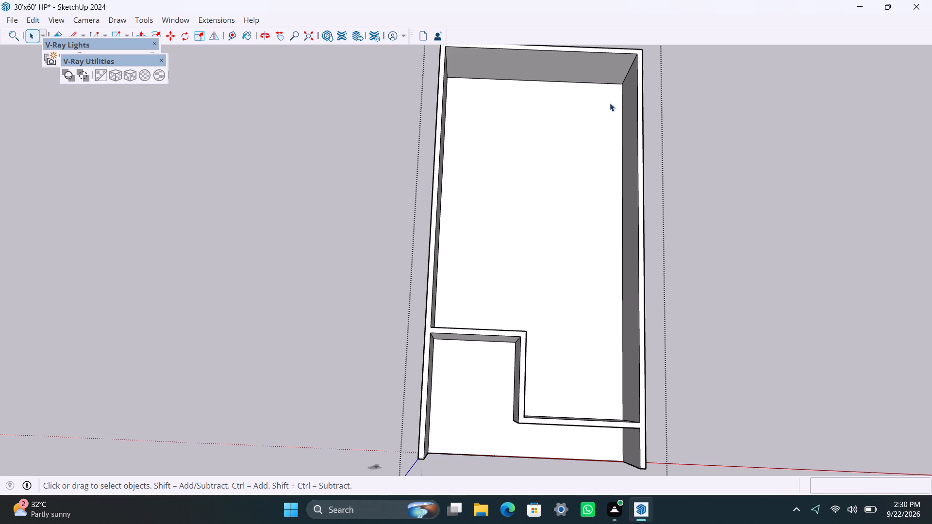
Copy the rear corner edge on the former toilet side 6' along the rear wall, and again 4.5" for a partition outline.
scroll(610, 103, down, 3)
shift+middle_drag(599, 130, 565, 219)
scroll(600, 159, up, 5)
click(586, 174)
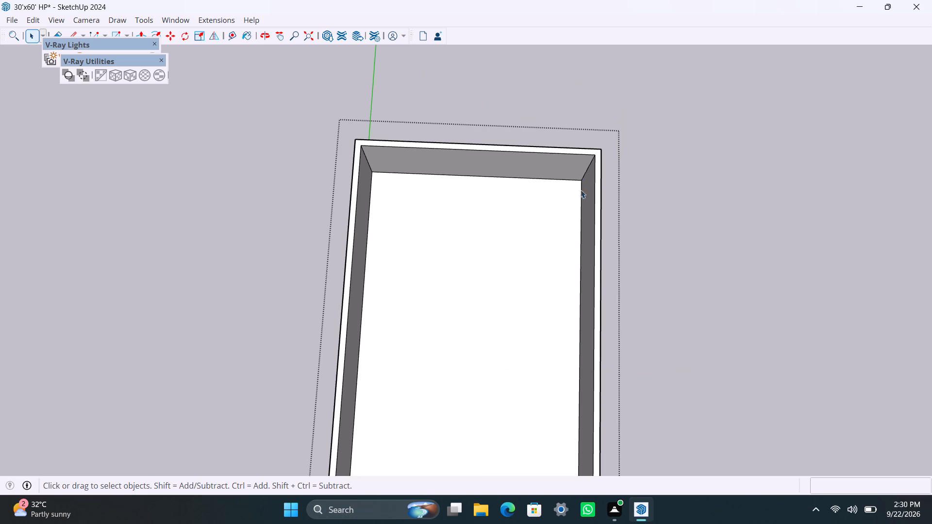
key(m)
click(584, 180)
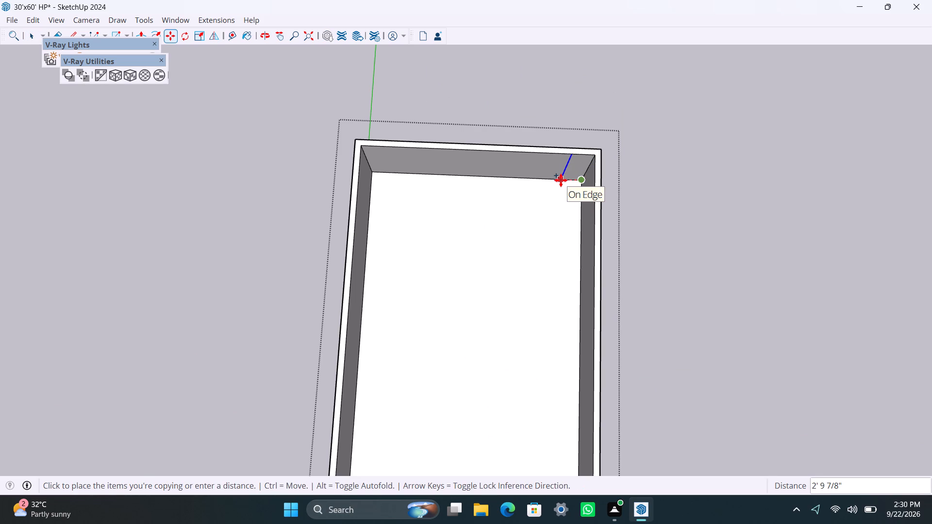
text(6')
key(Return)
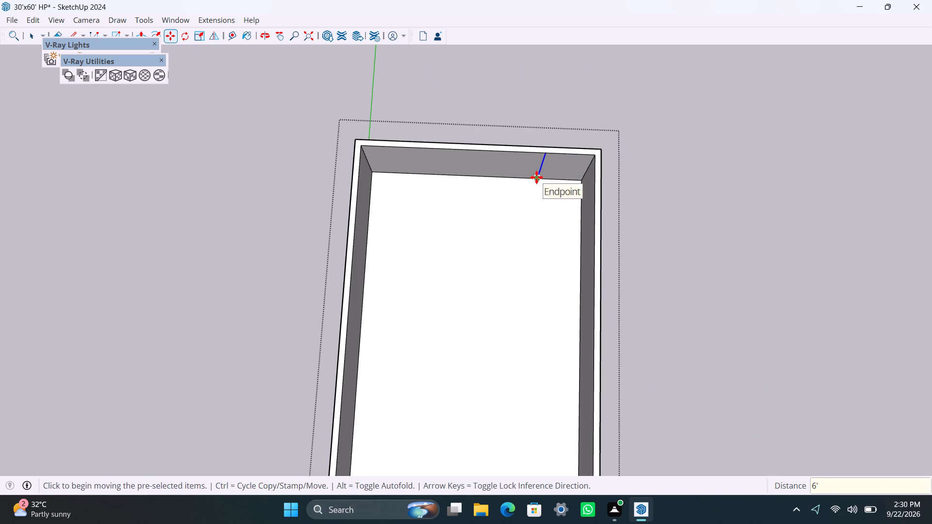
click(536, 177)
text(4.5)
key(shift+quotedbl)
key(Return)
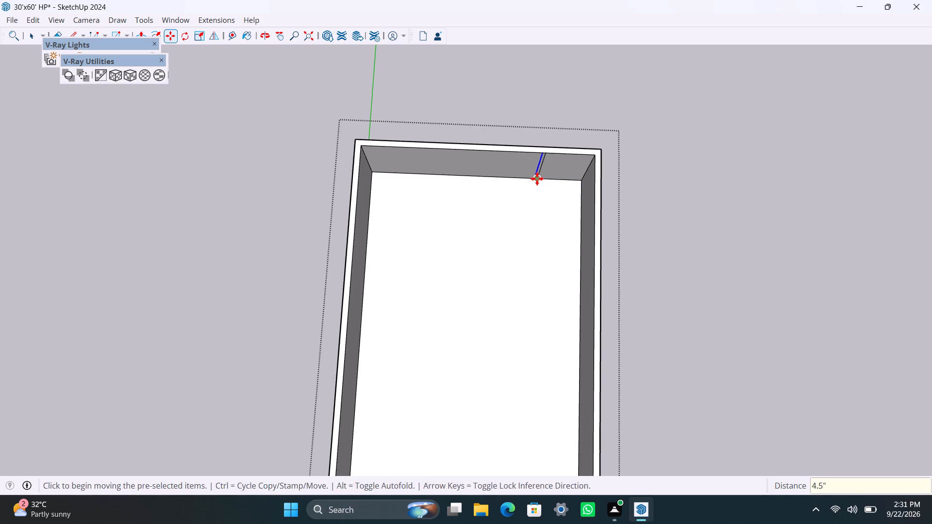
Push/Pull the 4.5" strip on the rear wall 7' into the house as a partition.
key(space)
scroll(537, 179, up, 10)
click(547, 143)
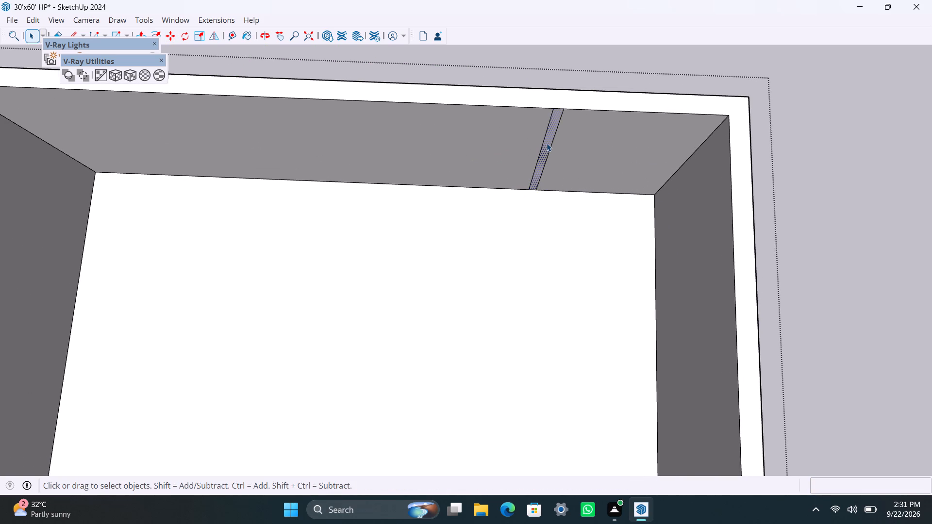
key(p)
drag(547, 143, 547, 148)
text(7')
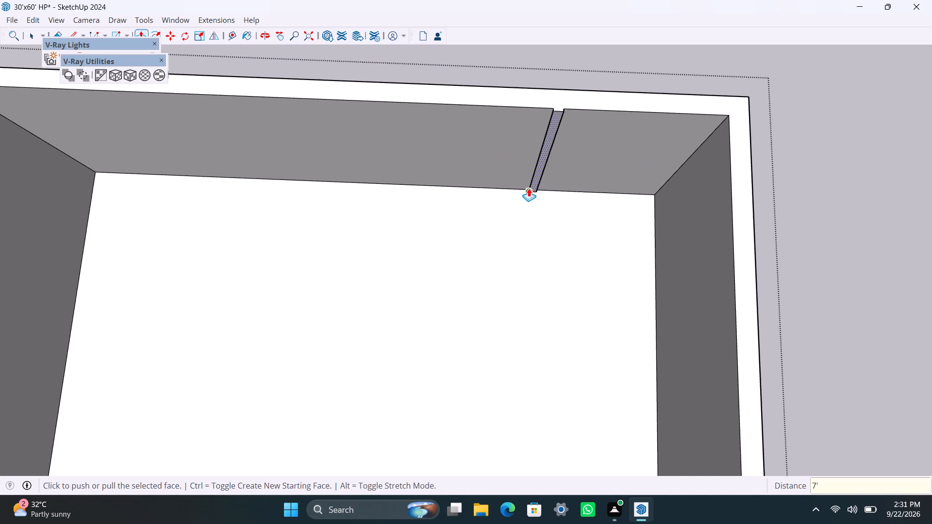
key(Return)
key(space)
Extend the free end of the new rear partition by 4.5".
scroll(533, 325, down, 4)
scroll(534, 323, up, 5)
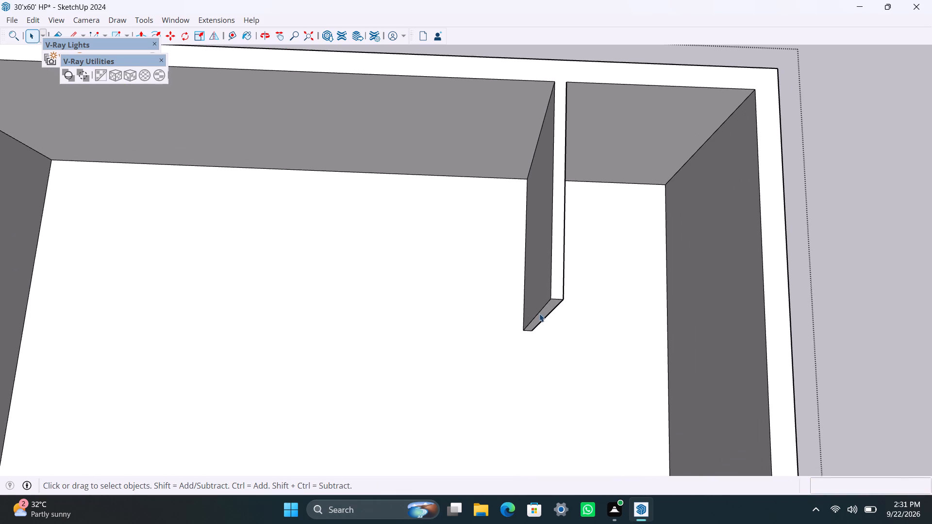
scroll(542, 316, up, 3)
click(543, 313)
key(p)
click(544, 313)
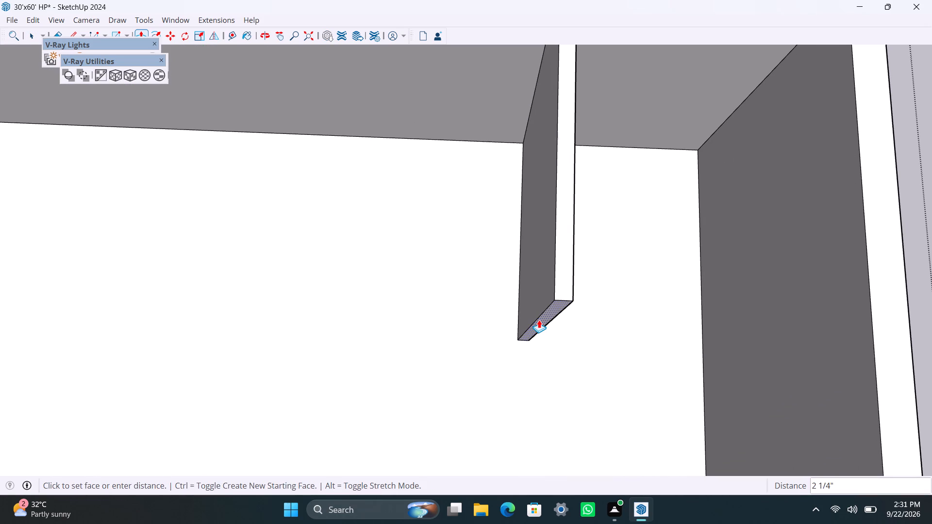
text(4.5")
key(Return)
key(space)
Copy the partition's inner vertical end edge 4.5" back along its face to outline a return wall.
scroll(564, 339, down, 4)
middle_drag(565, 339, 419, 268)
scroll(509, 370, up, 1)
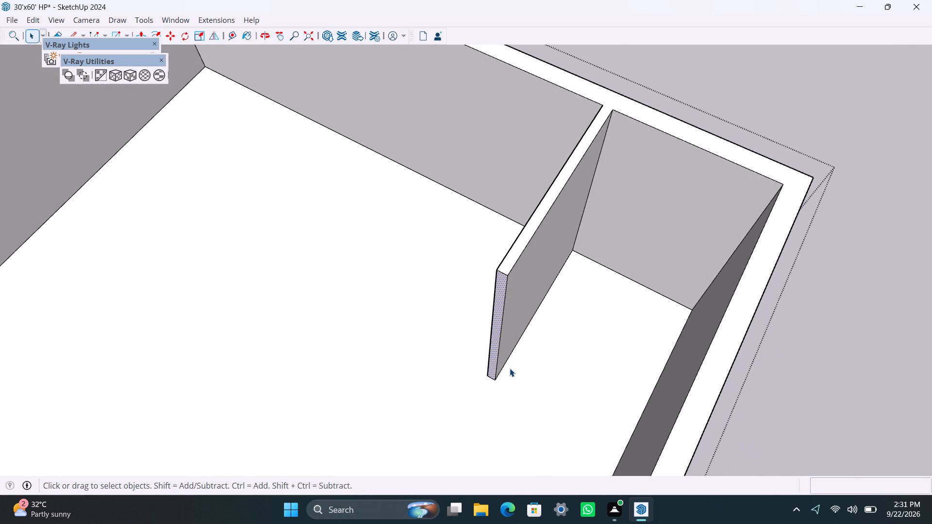
scroll(505, 368, up, 4)
click(497, 332)
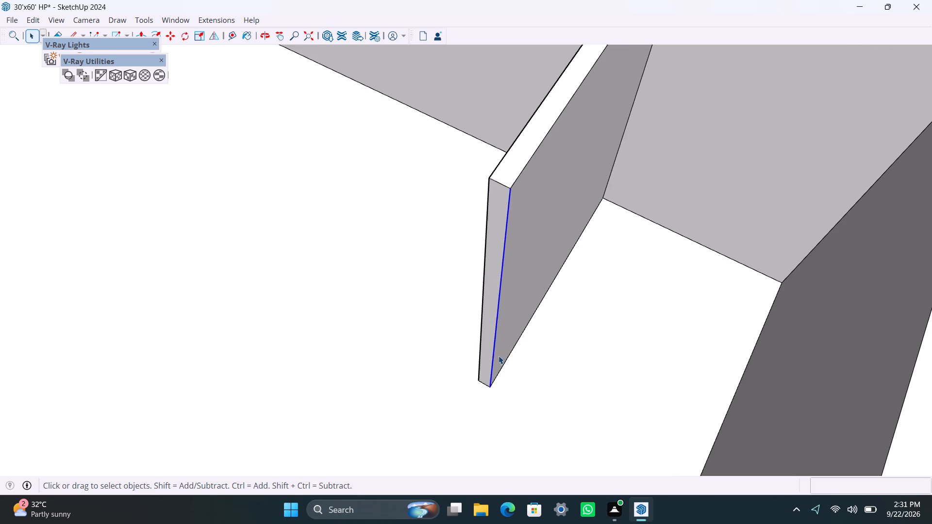
key(m)
click(487, 383)
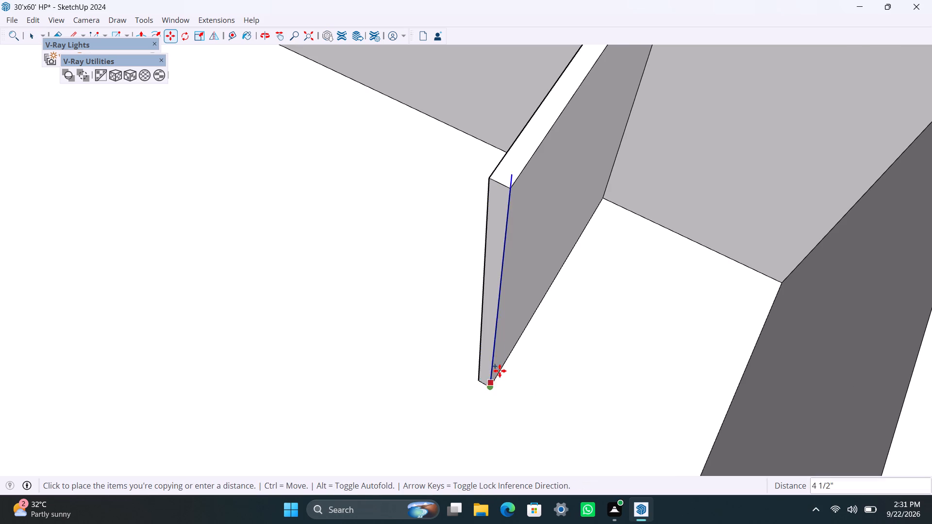
text(4.5)
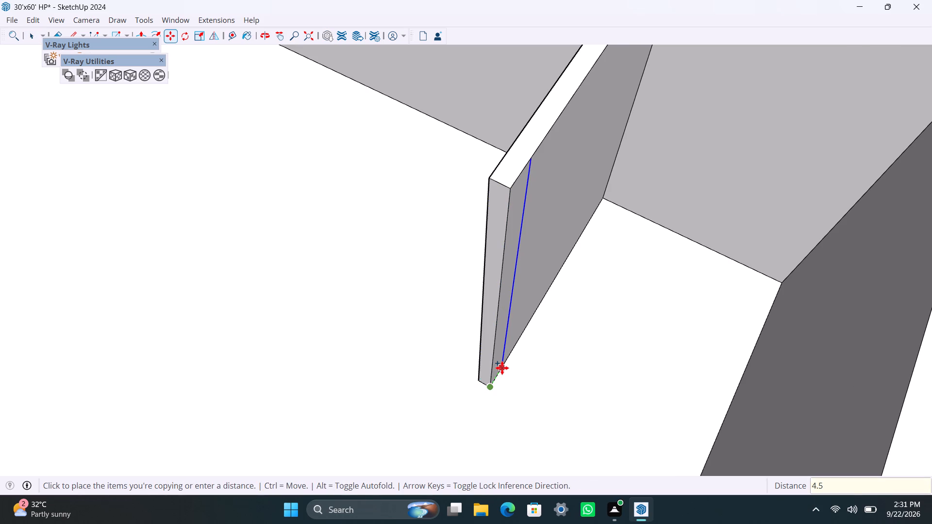
key(shift+quotedbl)
key(Return)
key(space)
Push/Pull the 4.5" strip at the partition's end 2' toward the near side wall.
scroll(502, 358, up, 5)
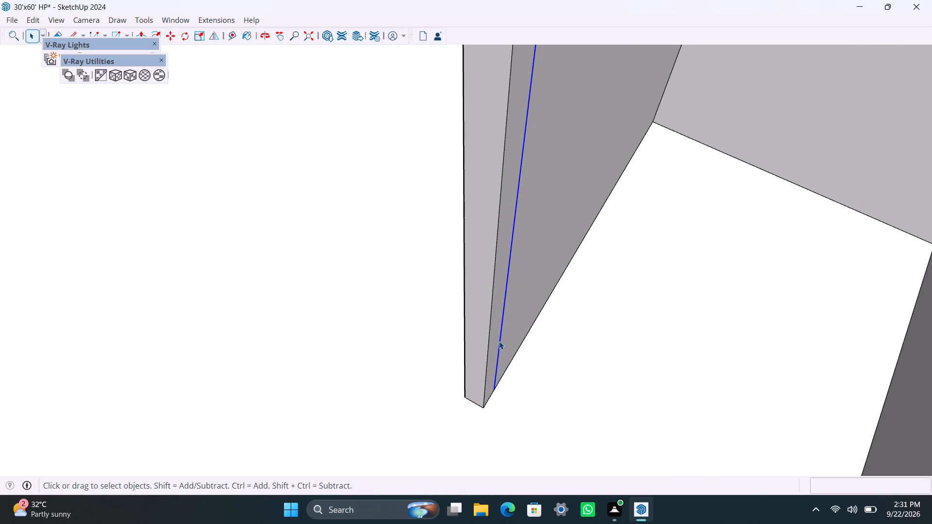
click(497, 329)
key(p)
click(497, 328)
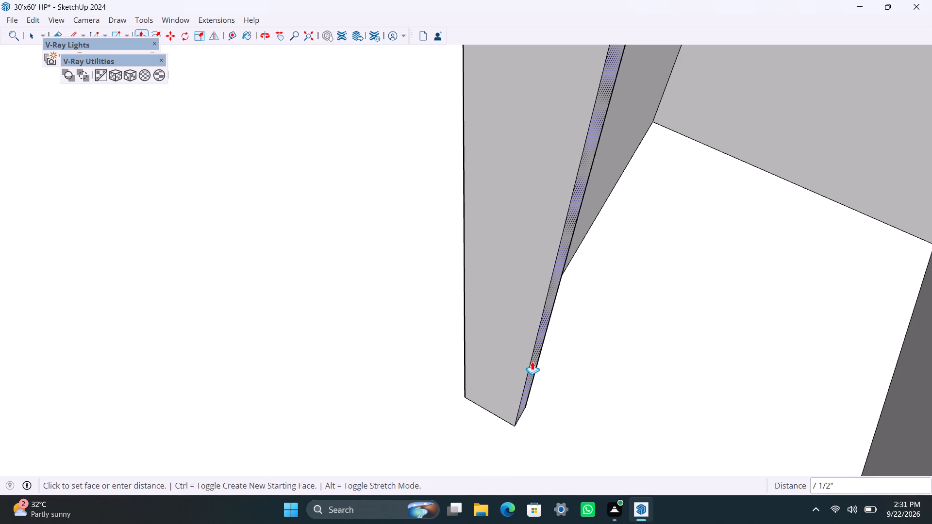
text(2')
key(Return)
key(space)
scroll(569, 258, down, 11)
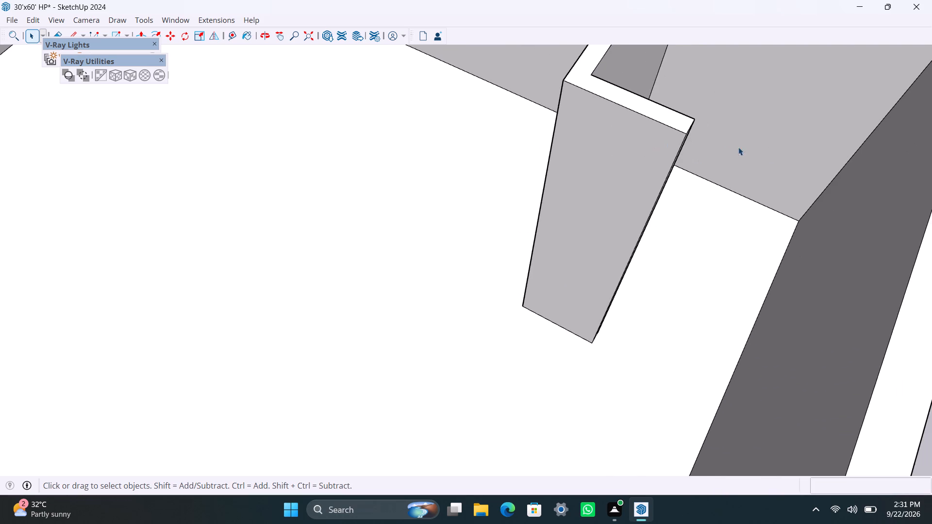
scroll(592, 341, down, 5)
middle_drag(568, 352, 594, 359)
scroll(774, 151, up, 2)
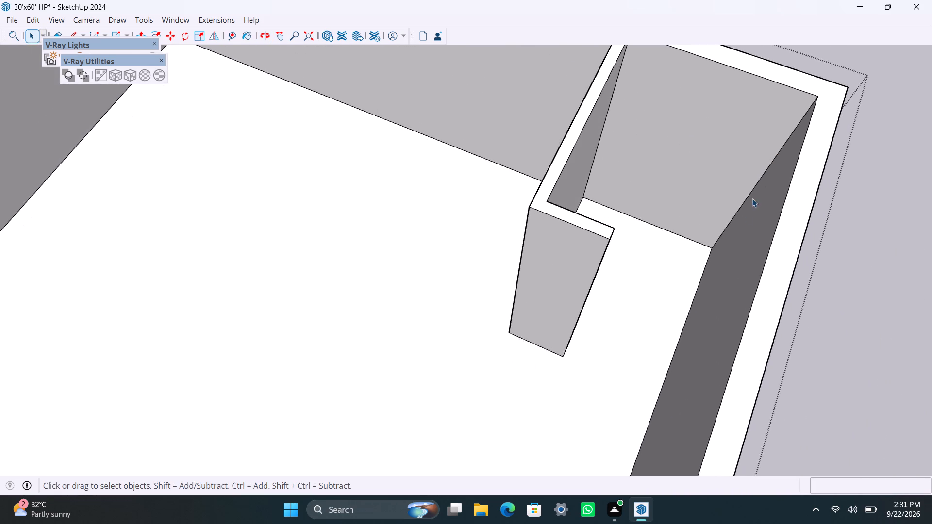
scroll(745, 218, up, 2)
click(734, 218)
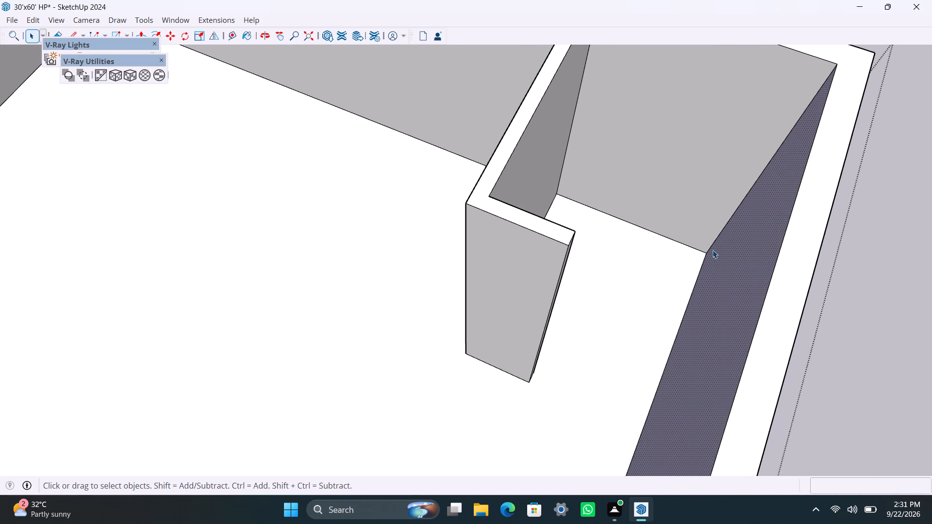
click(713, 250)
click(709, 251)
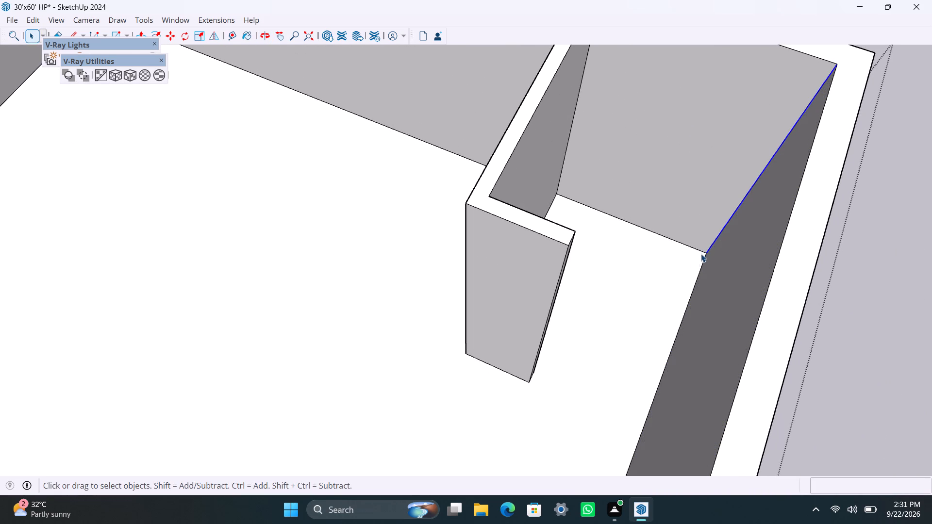
Extend the end face of the short return wall by 6" toward the side wall.
scroll(637, 289, up, 2)
middle_drag(550, 332, 416, 321)
scroll(416, 320, up, 3)
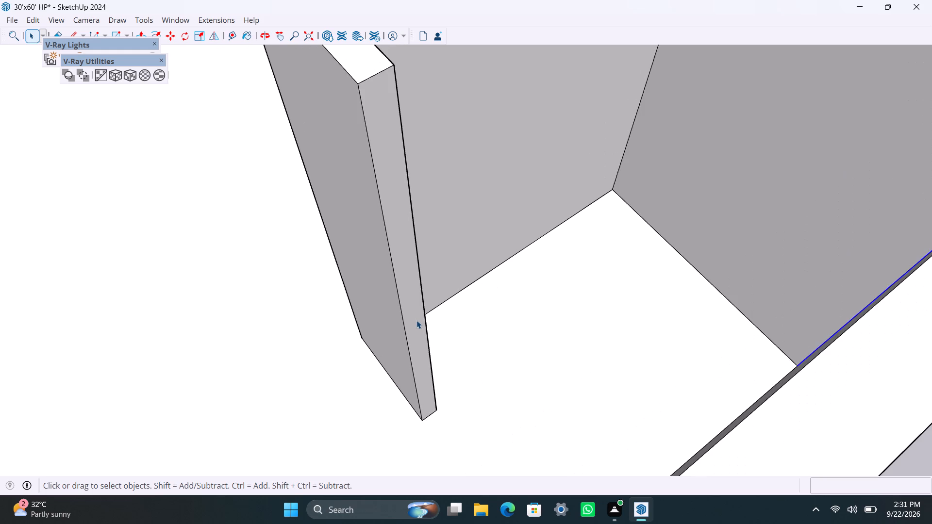
click(416, 320)
key(p)
click(416, 320)
text(6")
key(Return)
key(space)
Place a guide line 3' from the return wall's end with the Tape Measure to mark the door opening.
scroll(414, 329, down, 4)
scroll(391, 387, up, 2)
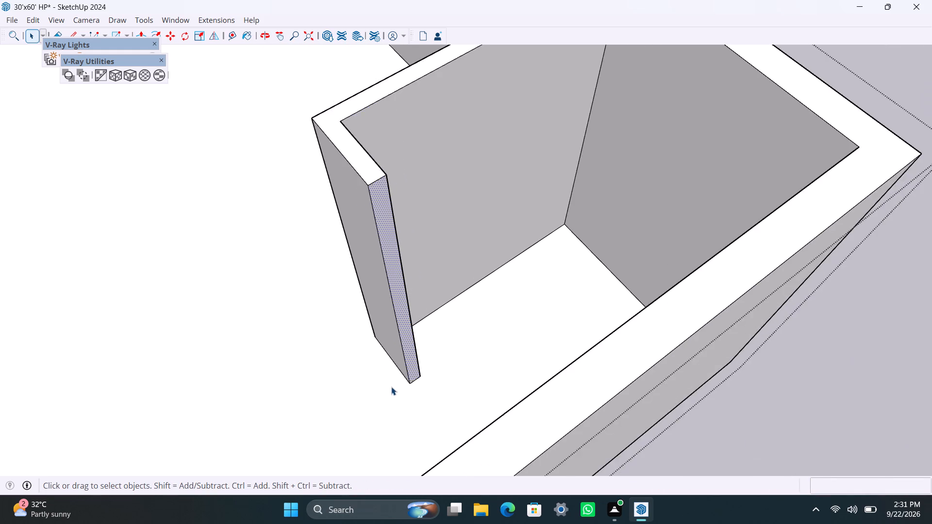
scroll(391, 387, up, 1)
key(t)
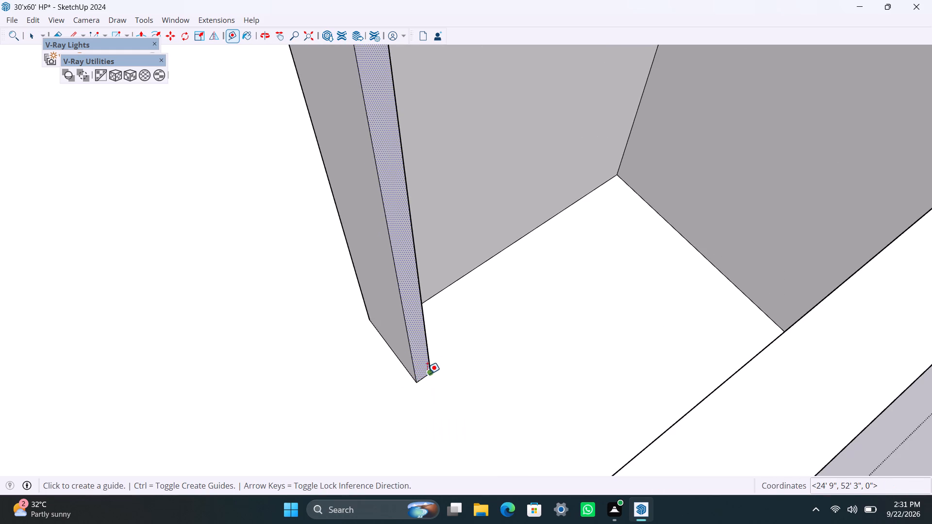
scroll(425, 376, up, 3)
click(425, 377)
text(3')
key(Return)
key(space)
Copy the room's vertical rear corner edge 7' forward along the side wall.
scroll(557, 321, down, 10)
middle_drag(479, 351, 679, 399)
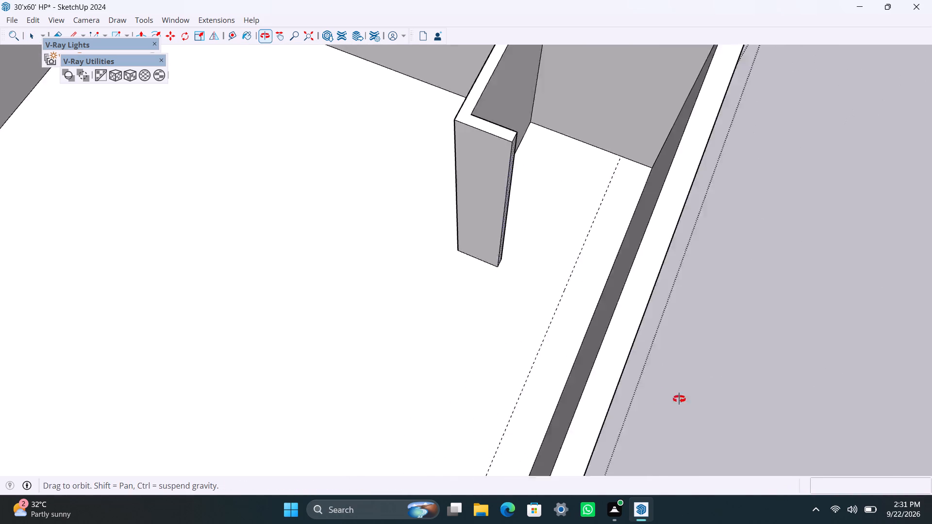
middle_drag(679, 399, 689, 395)
scroll(519, 204, down, 3)
middle_drag(508, 229, 511, 289)
scroll(536, 241, up, 4)
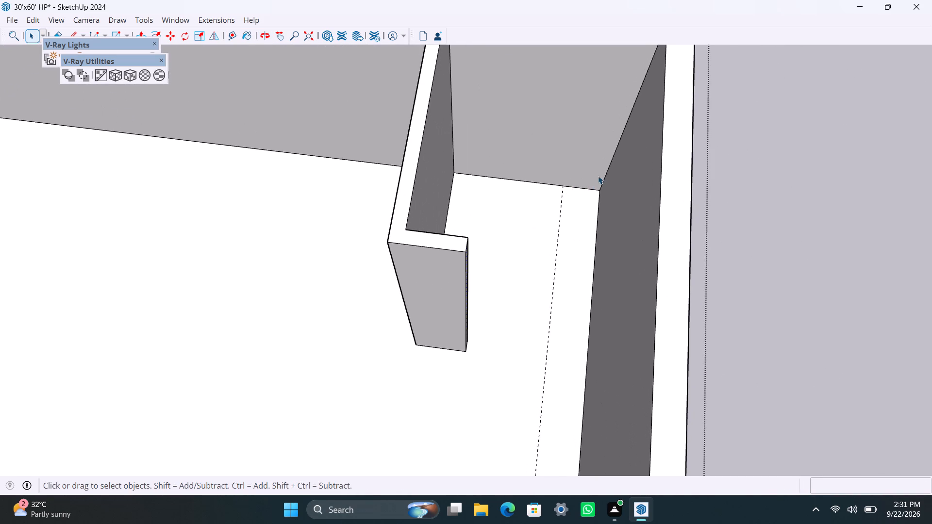
click(607, 168)
key(m)
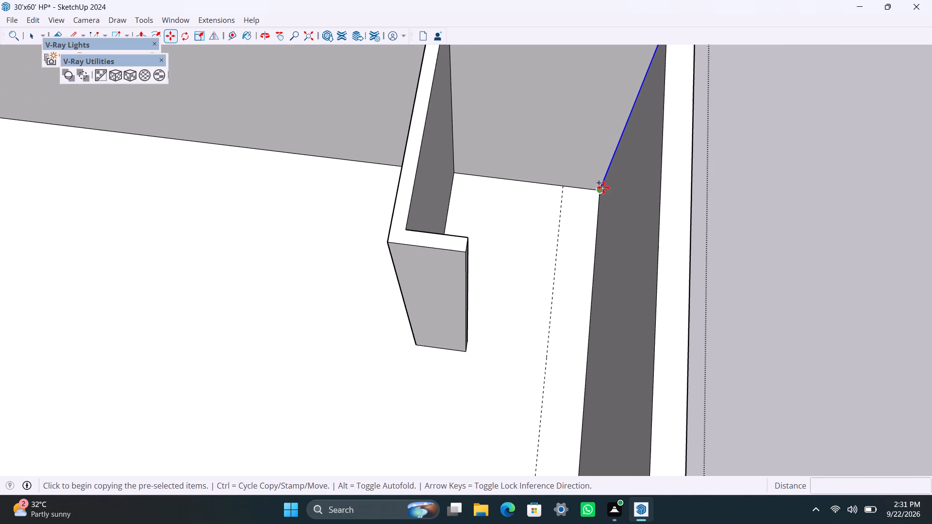
click(601, 194)
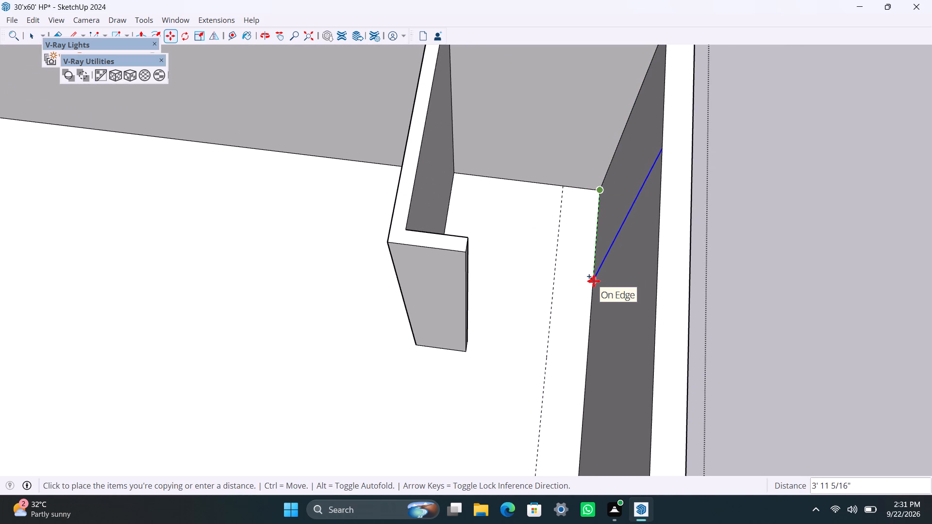
text(7')
key(Return)
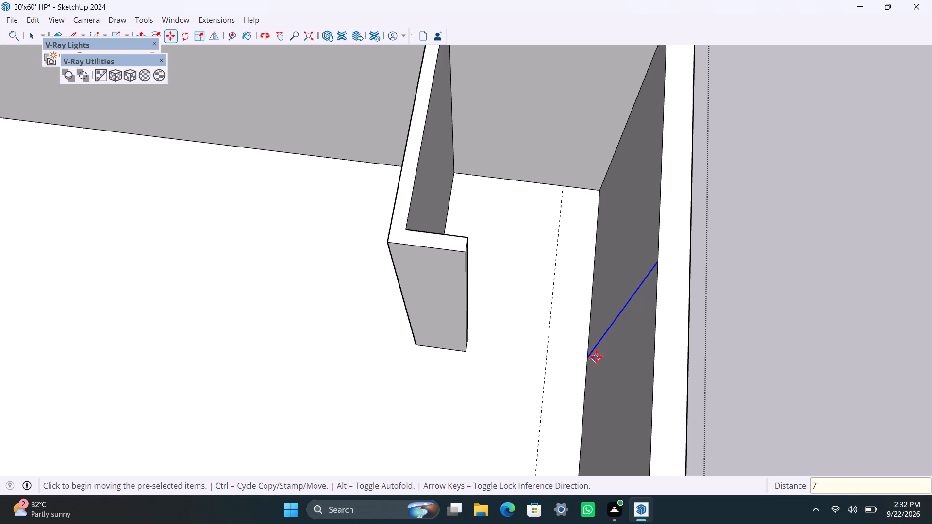
Copy the new edge on the side wall 4.5" further forward to outline the partition thickness.
click(591, 357)
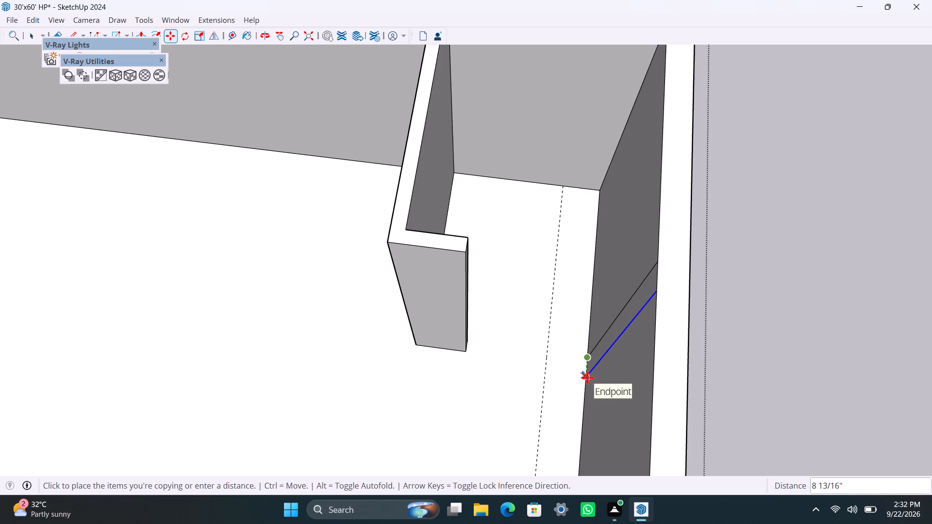
text(4.5")
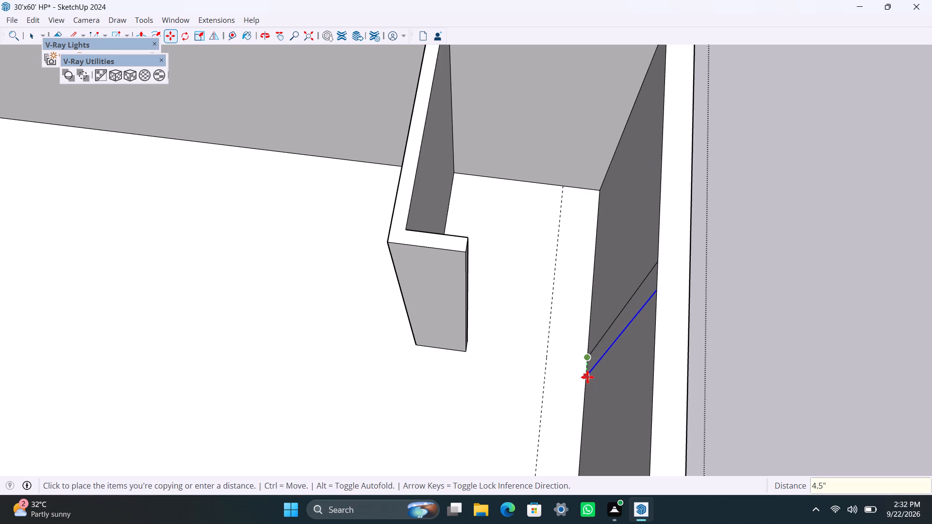
key(Return)
key(space)
scroll(614, 340, up, 7)
middle_drag(533, 405, 626, 378)
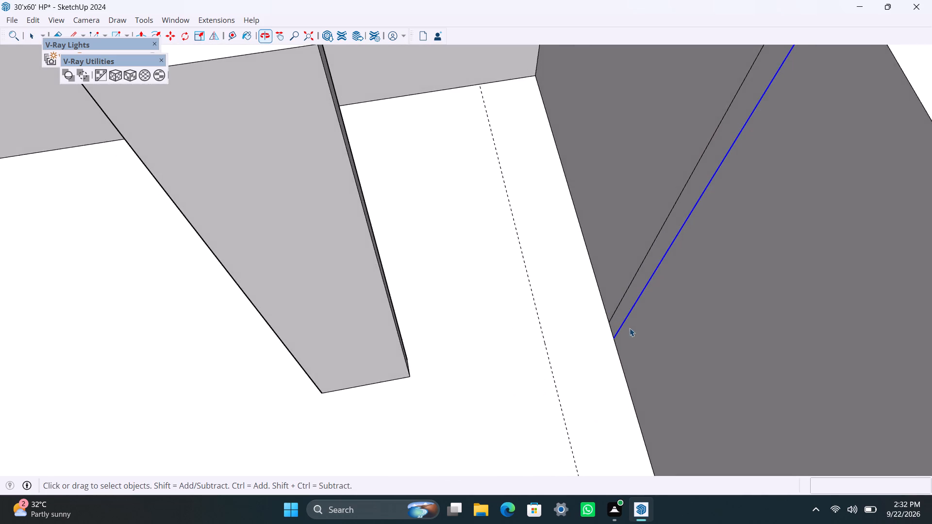
Push/Pull the 4.5" strip on the side wall about 1'6" out to the door guide line.
scroll(631, 324, up, 2)
click(628, 301)
key(p)
drag(628, 300, 533, 377)
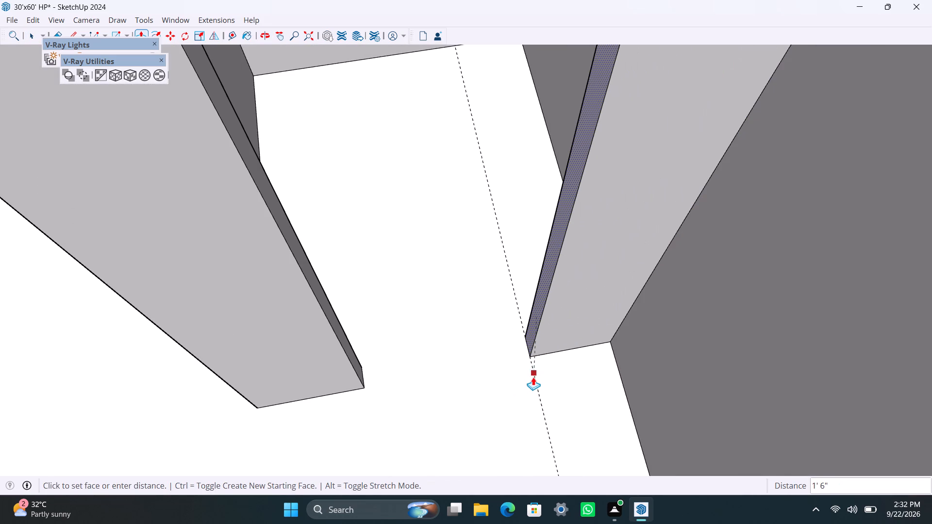
drag(533, 377, 533, 377)
key(space)
Copy the top edge of the new wall stub's end face 3' down to mark the door head.
scroll(524, 371, down, 5)
scroll(575, 169, up, 2)
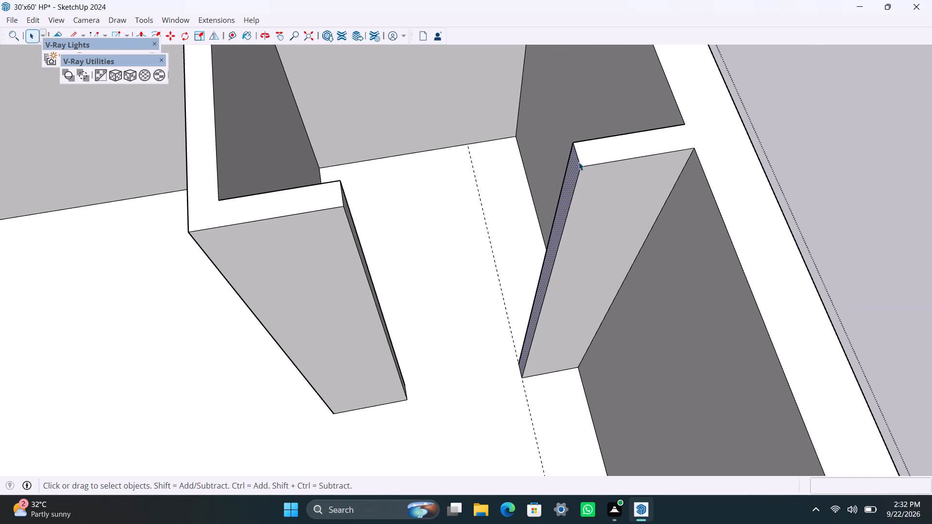
click(579, 162)
key(m)
drag(582, 164, 576, 174)
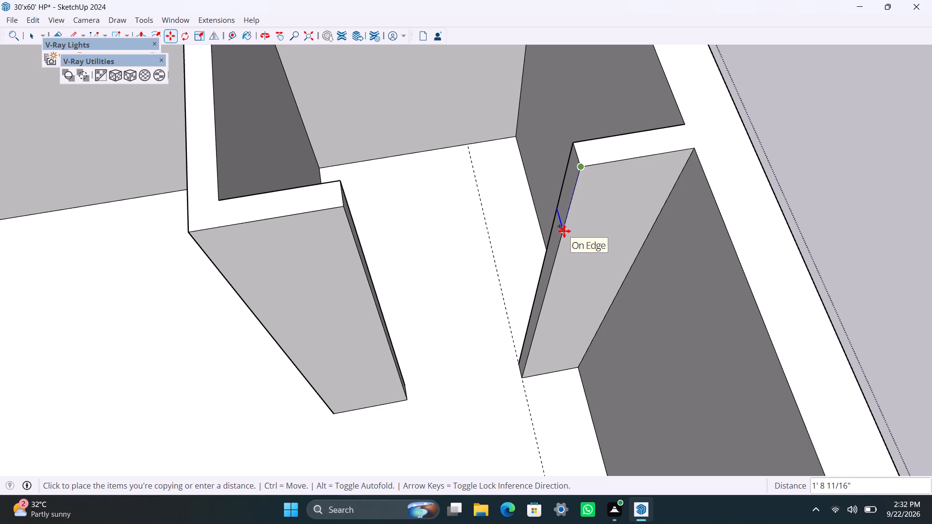
text(3')
key(Return)
key(space)
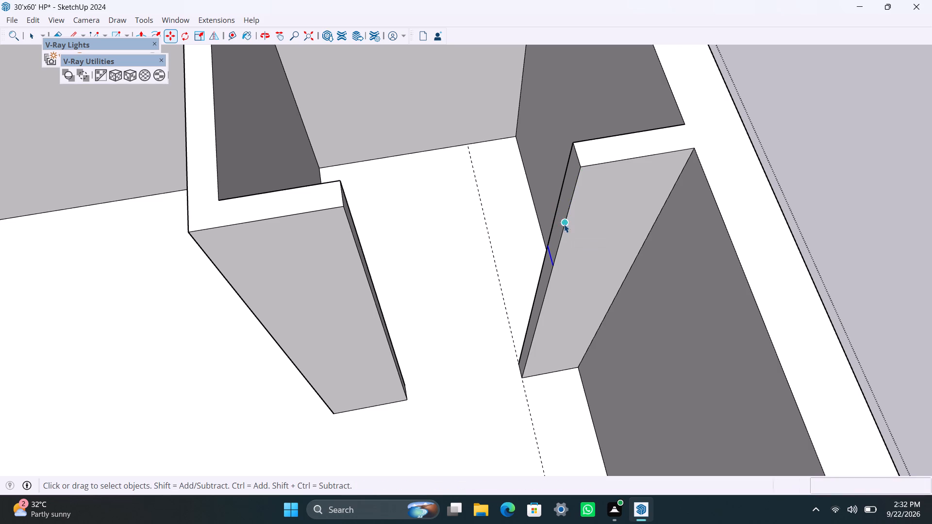
Push/Pull the face above the door head 3' across the opening to the return wall, and save the model.
click(561, 213)
key(p)
drag(561, 213, 360, 265)
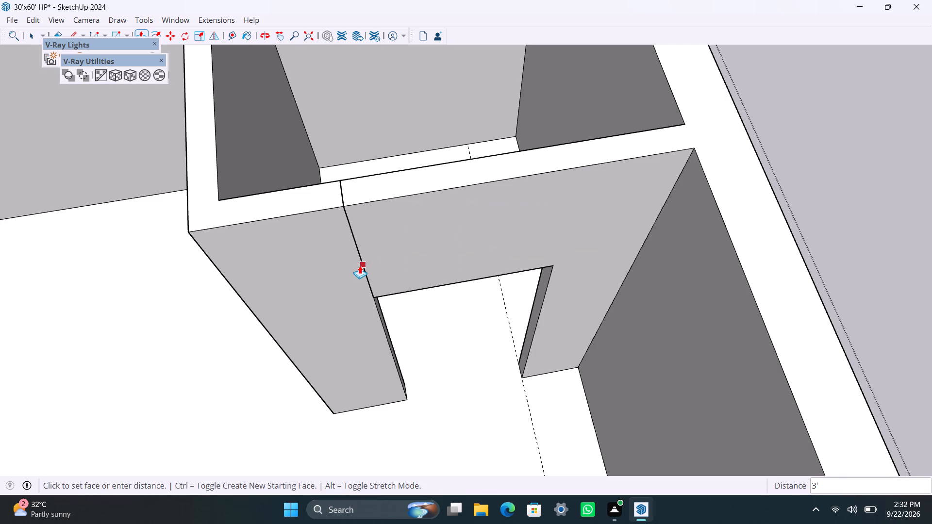
drag(360, 265, 354, 266)
key(ctrl+s)
Copy the vertical edge where the partition meets the rear wall 15'6" along the rear wall.
scroll(352, 265, down, 10)
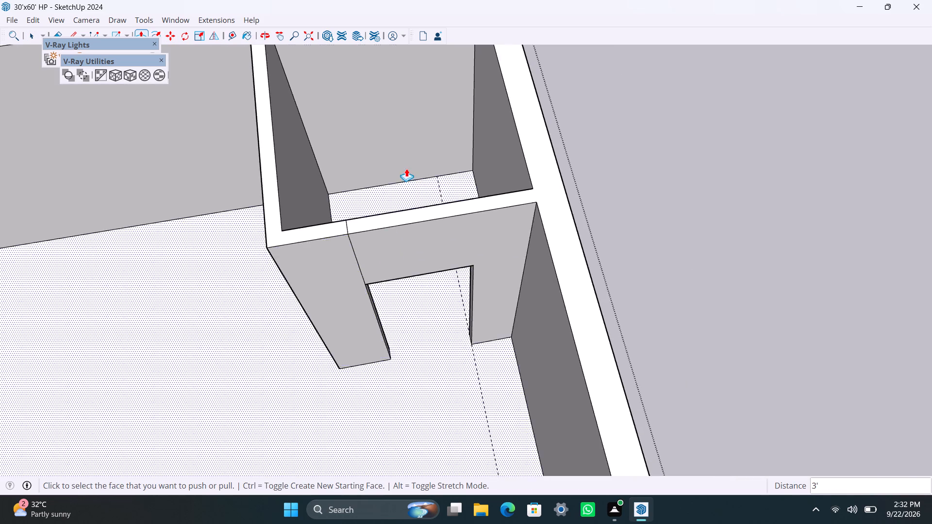
scroll(406, 168, down, 2)
key(space)
click(626, 214)
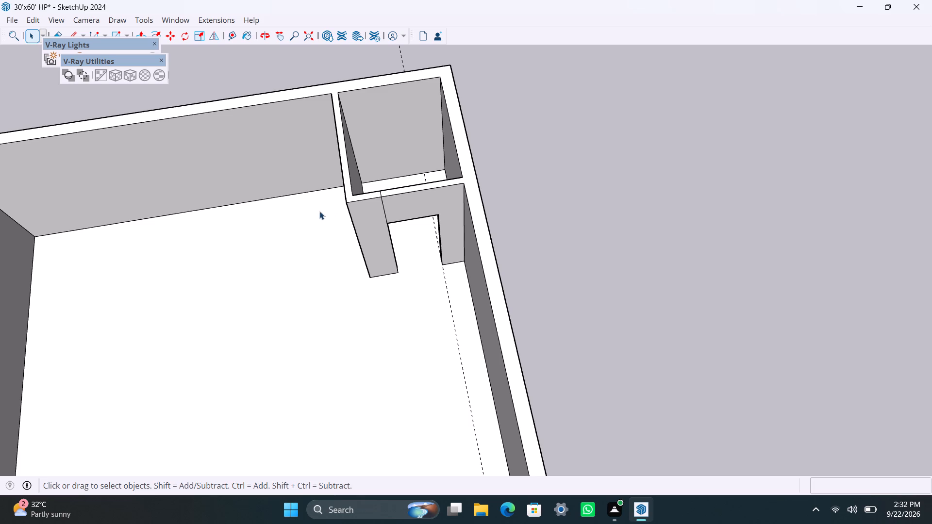
scroll(314, 212, up, 2)
scroll(261, 224, down, 4)
shift+middle_drag(247, 258, 437, 259)
scroll(503, 203, up, 5)
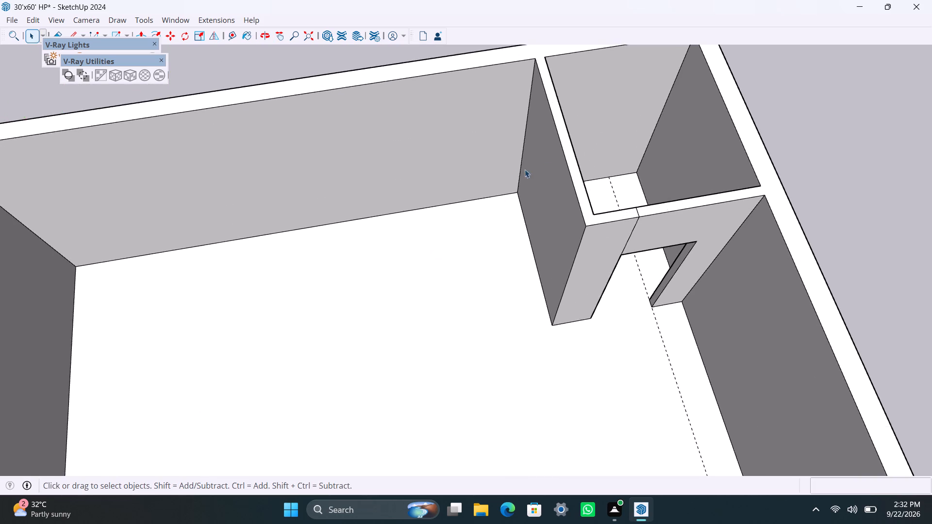
scroll(515, 170, down, 4)
click(517, 167)
triple_click(517, 176)
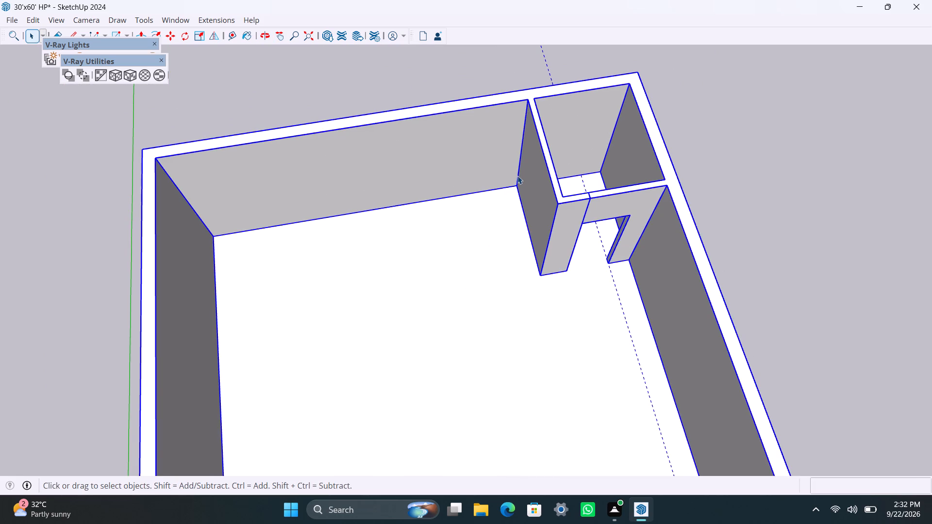
click(517, 175)
key(m)
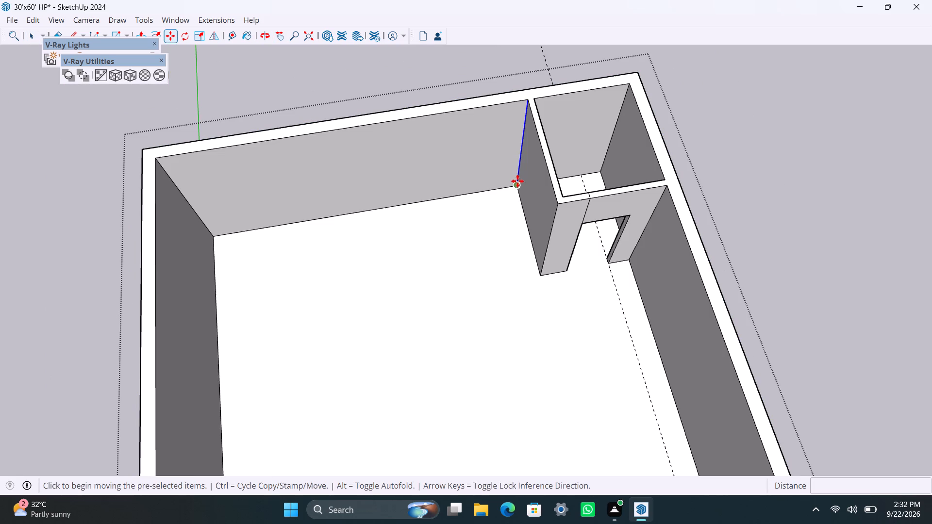
click(519, 191)
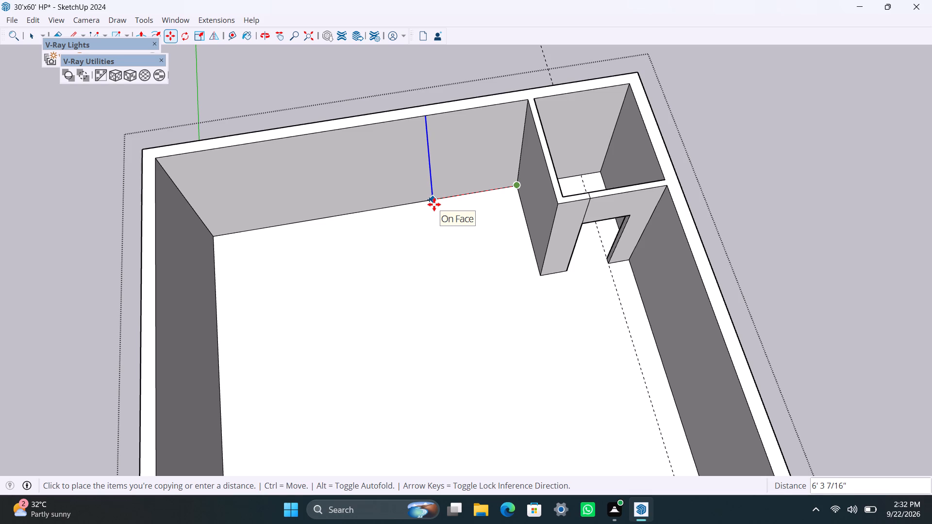
text(15'6)
key(shift+quotedbl)
key(Return)
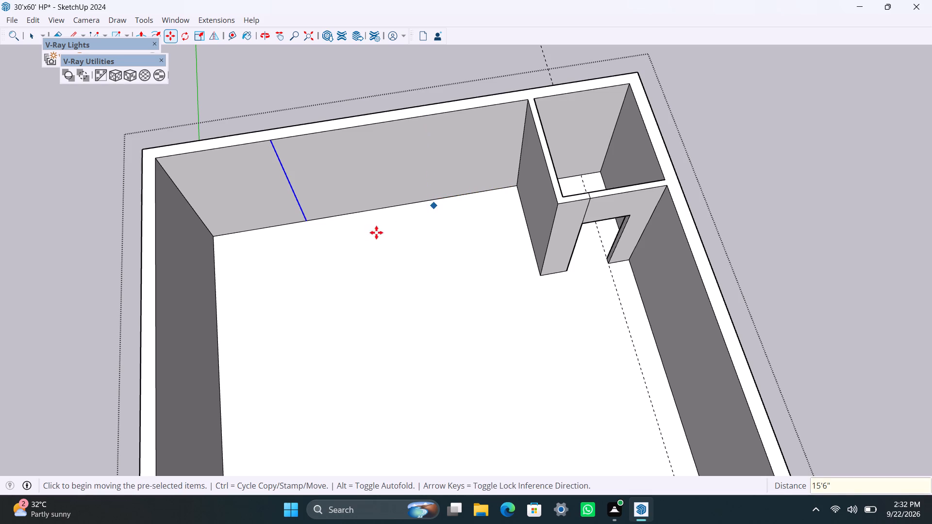
Copy the new rear-wall edge 4.5" further along to outline the partition thickness.
click(307, 220)
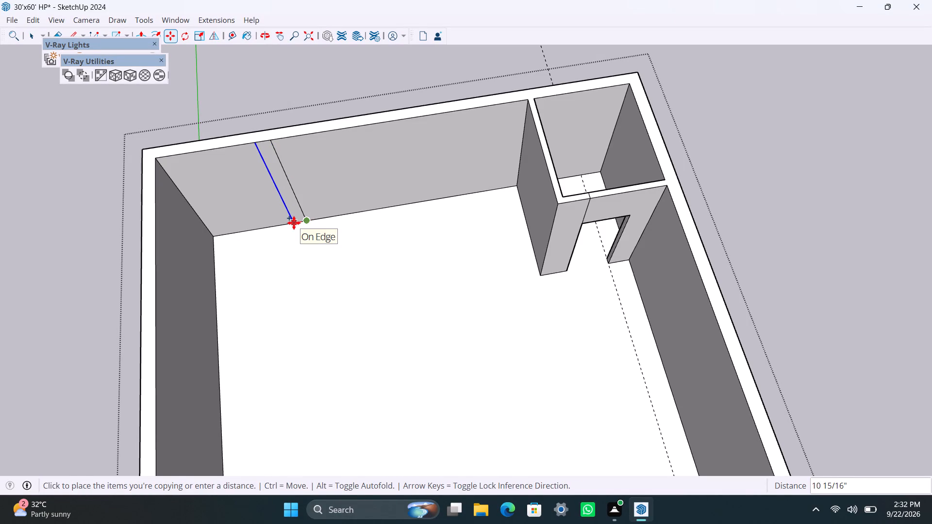
text(4.5")
key(Return)
key(space)
Push/Pull the 4.5" strip on the rear wall 7'4.5" into the house as a partition.
scroll(298, 216, up, 4)
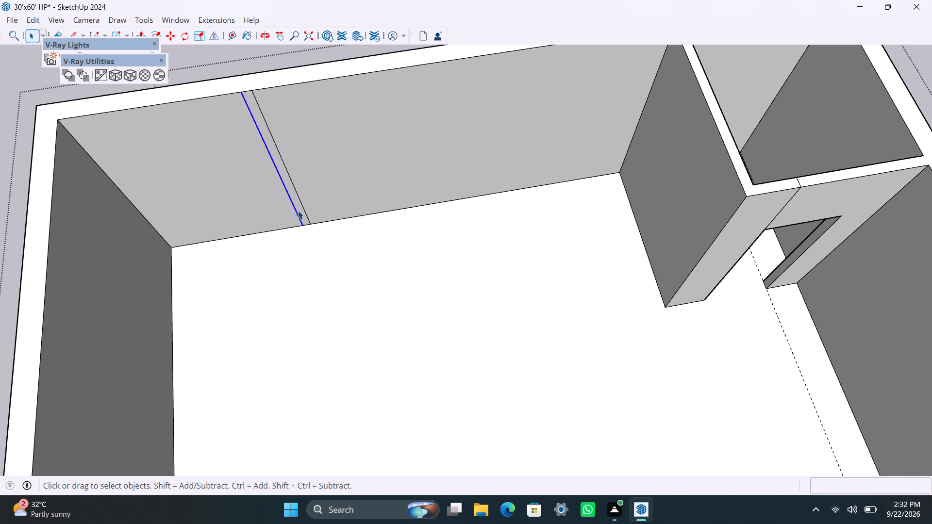
click(299, 207)
key(p)
drag(299, 206, 313, 257)
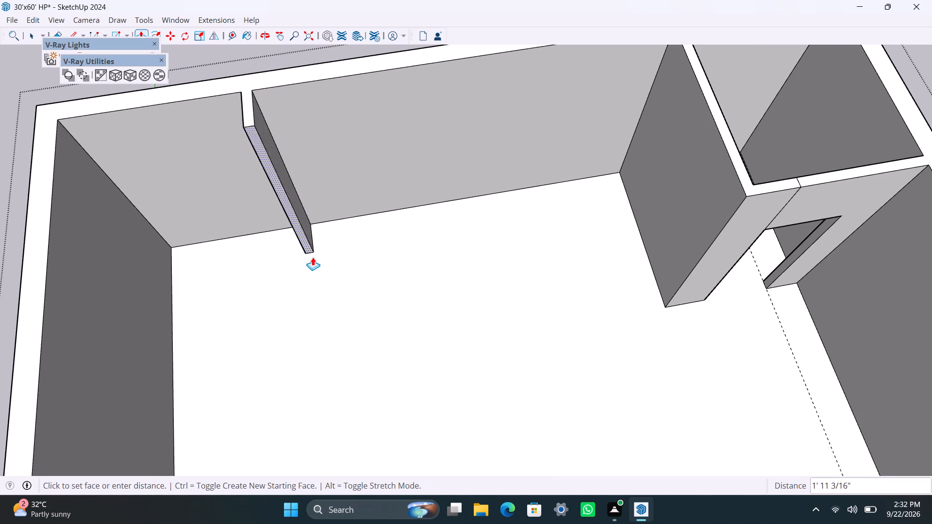
drag(313, 257, 314, 261)
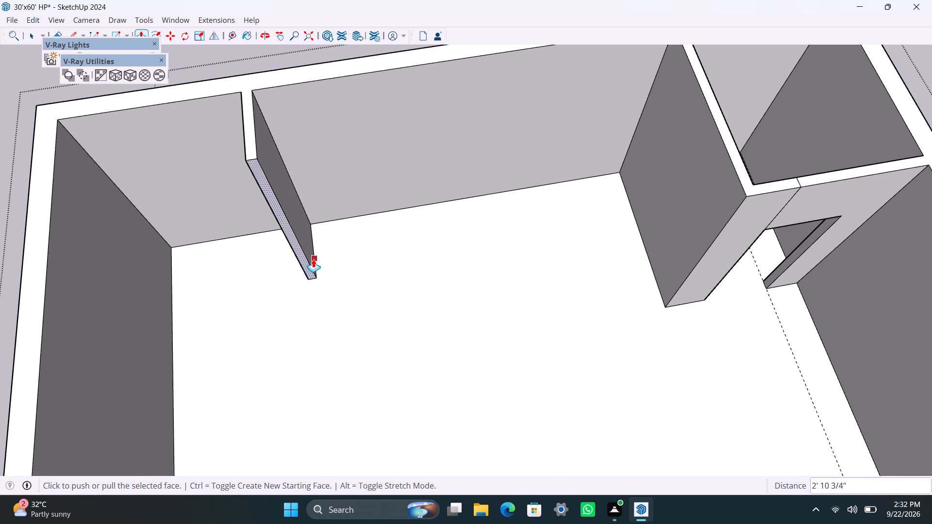
text(7'4.5")
key(Return)
key(space)
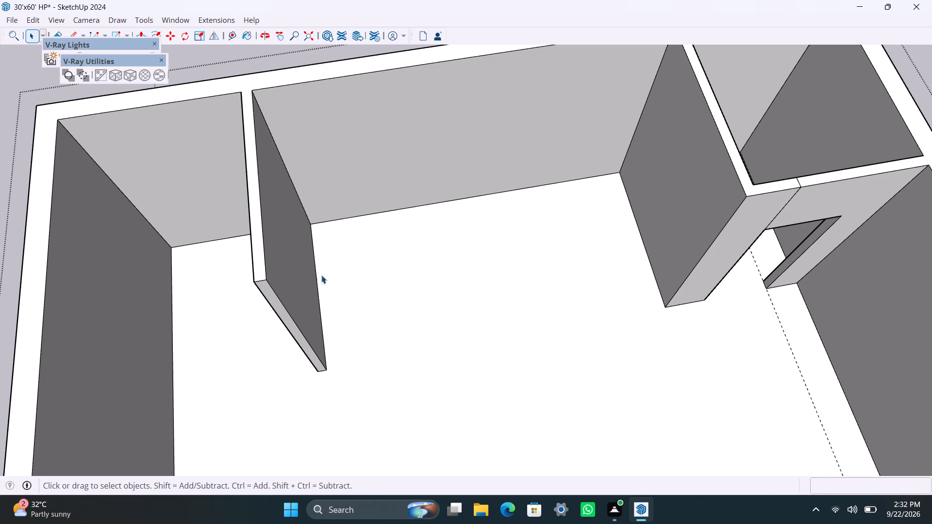
Copy the new partition's vertical end edge, on the side facing the small corner room, 4.5" back toward the rear wall.
scroll(332, 271, down, 2)
scroll(339, 292, up, 3)
middle_drag(340, 329, 184, 319)
scroll(259, 299, up, 2)
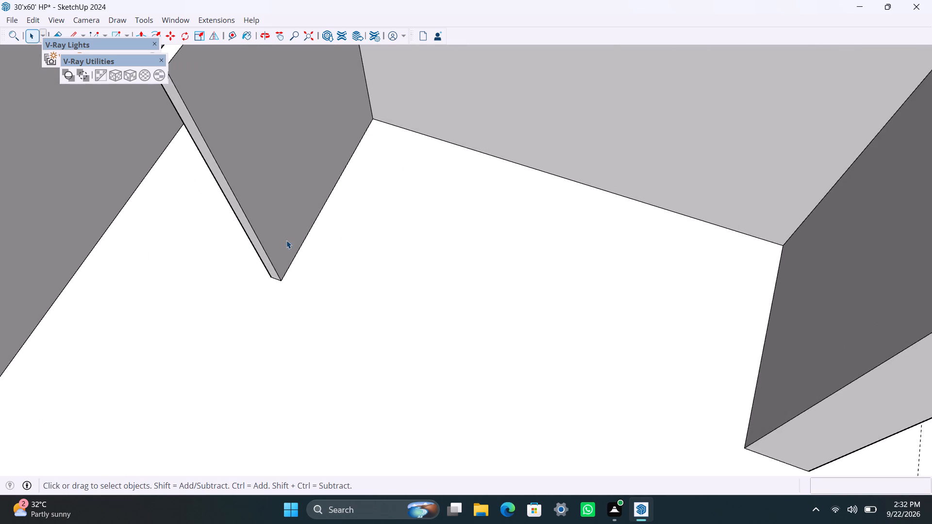
scroll(254, 261, up, 4)
click(265, 246)
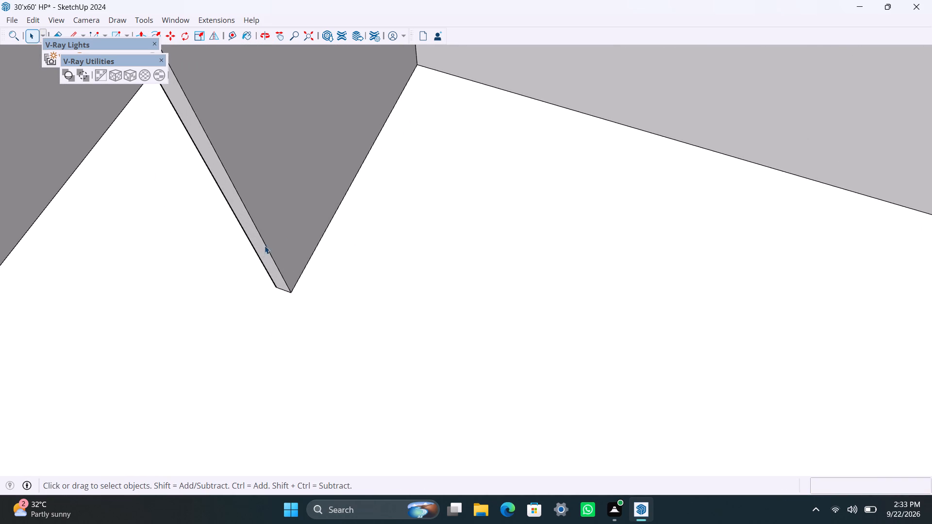
key(m)
click(293, 288)
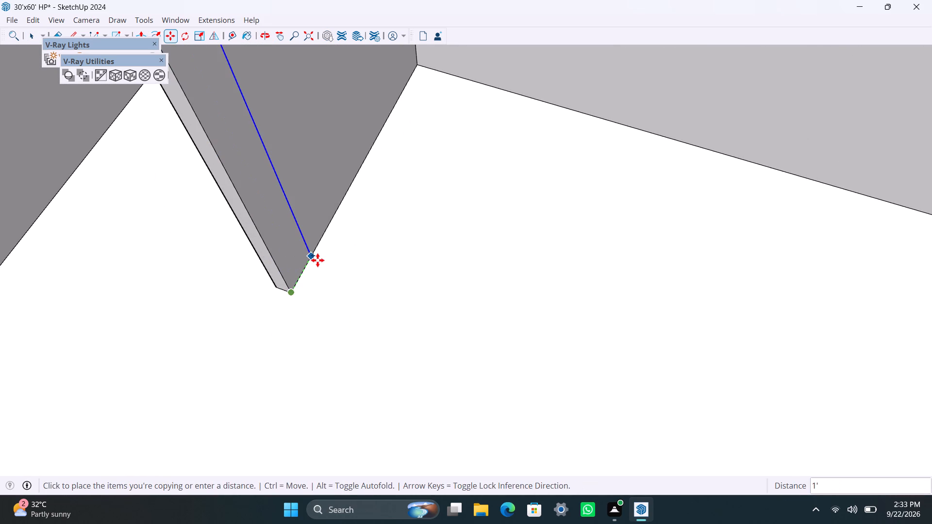
key(4)
text(.5")
key(Return)
key(space)
Push/Pull the 4.5" strip at the partition's end 1' toward the corner room as a return wall.
scroll(287, 273, up, 3)
click(284, 265)
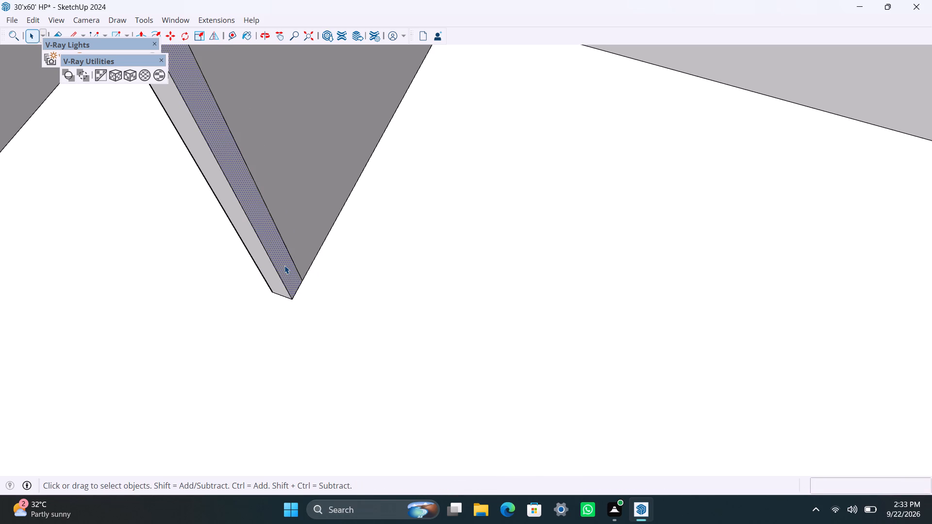
key(p)
drag(284, 265, 317, 296)
text(1')
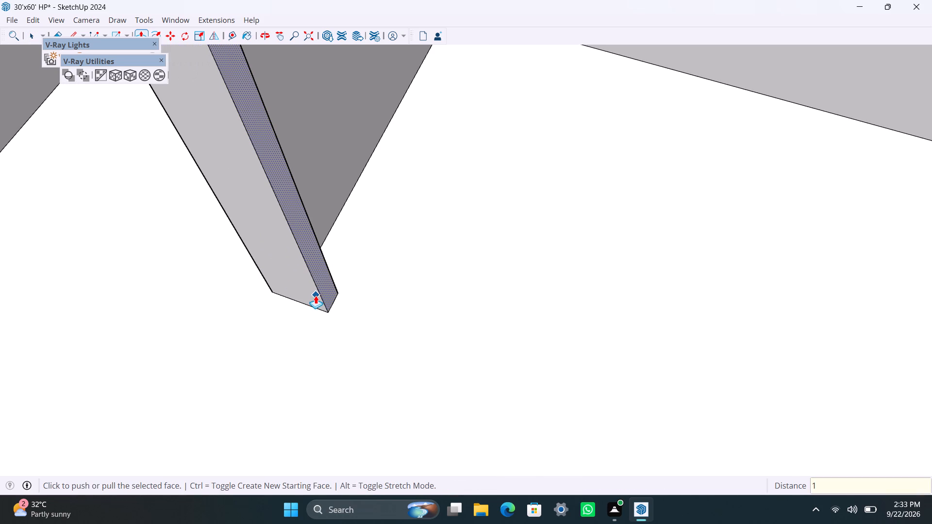
key(Return)
key(space)
Copy the corner room's outer vertical corner edge 4.5" back along its partition, on the side facing the new partition.
scroll(412, 272, down, 16)
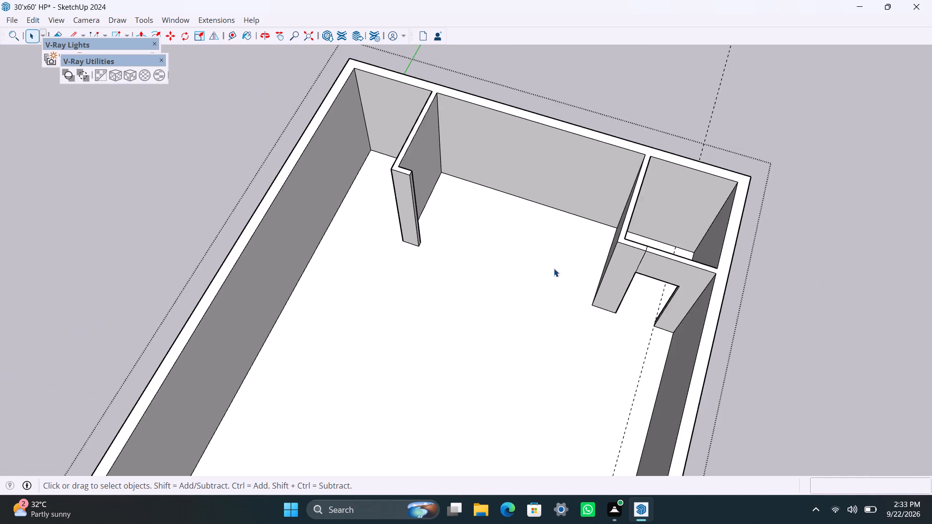
middle_drag(555, 276, 713, 306)
scroll(573, 151, up, 5)
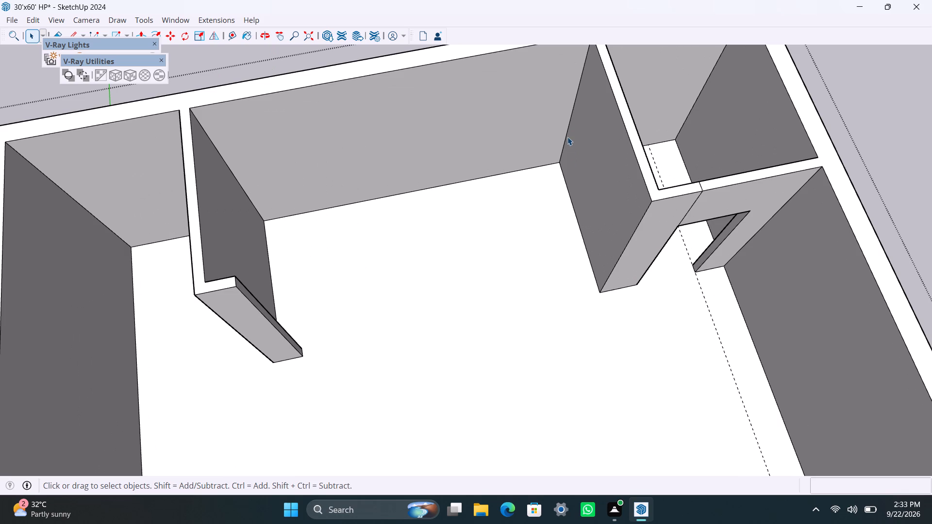
scroll(630, 288, down, 1)
middle_drag(616, 294, 674, 298)
scroll(619, 293, up, 4)
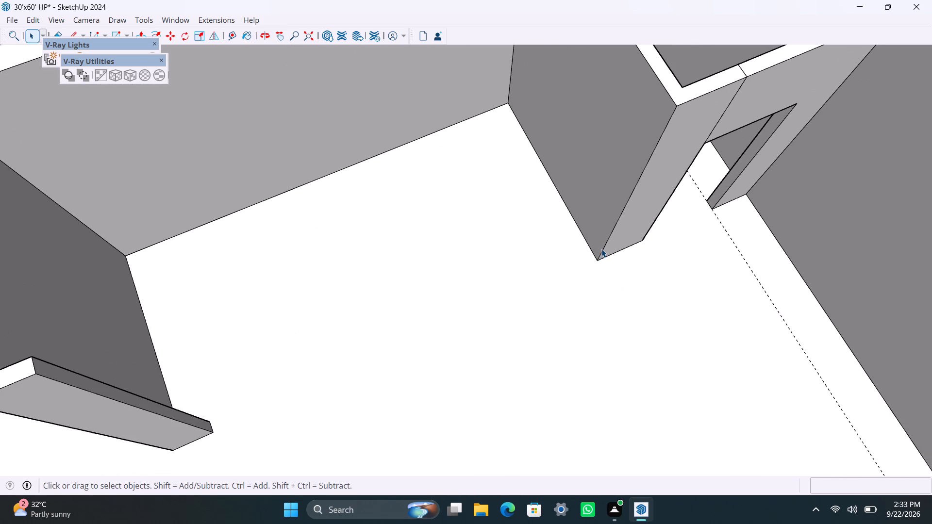
click(601, 248)
click(601, 255)
key(m)
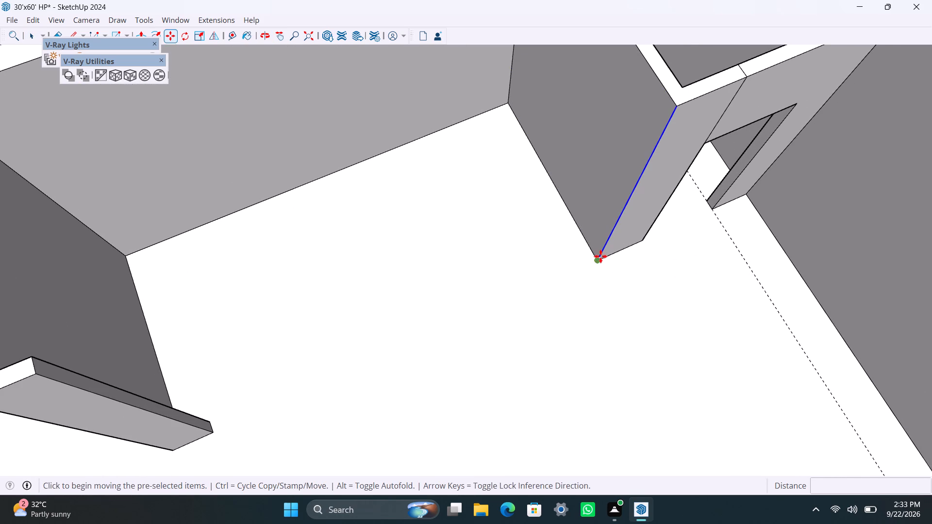
click(600, 258)
text(4.5")
key(Return)
key(space)
Push/Pull the 4.5" strip at the corner room's outer corner about 3'2" toward the opposite return wall.
scroll(601, 230, up, 4)
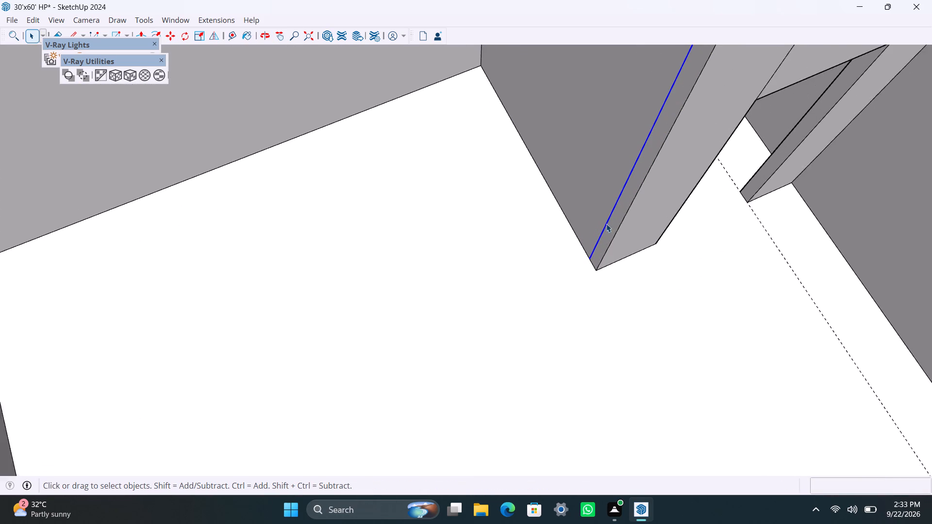
scroll(606, 224, up, 1)
click(628, 193)
key(p)
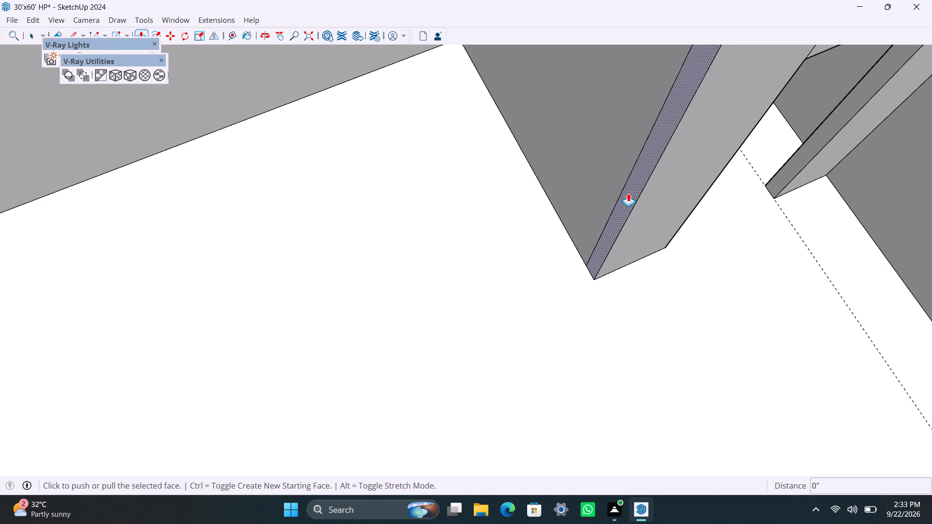
drag(628, 193, 482, 307)
scroll(403, 345, down, 10)
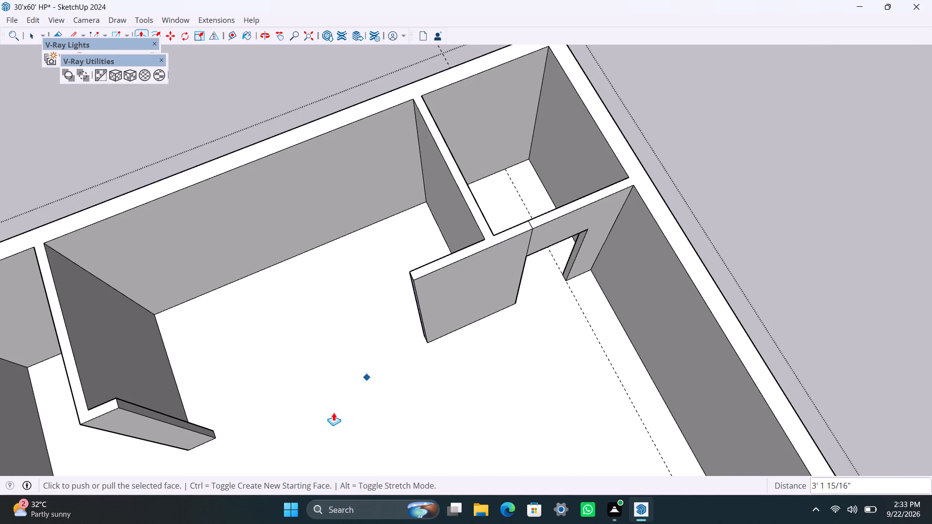
key(space)
Place a guide line 3' from the 1' return wall's end with the Tape Measure to mark the door opening.
text(T)
scroll(250, 444, up, 6)
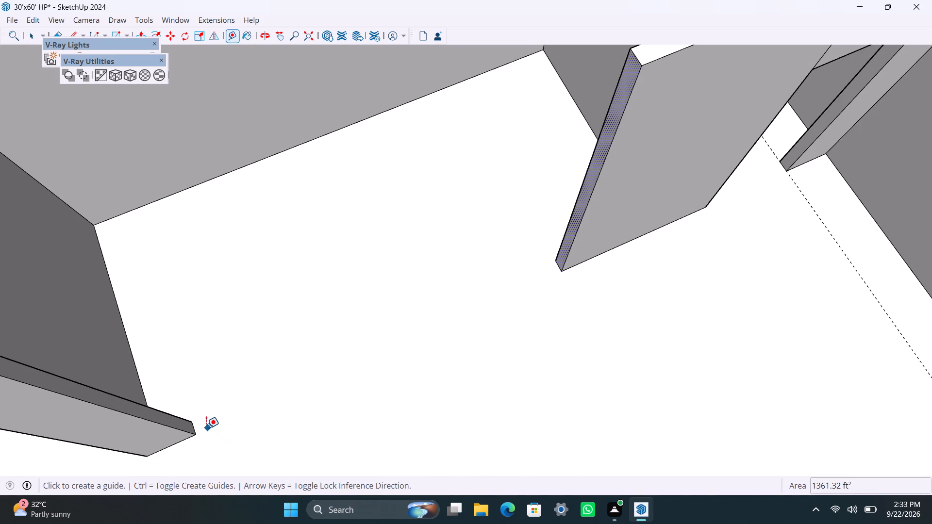
click(194, 426)
key(space)
scroll(205, 424, up, 3)
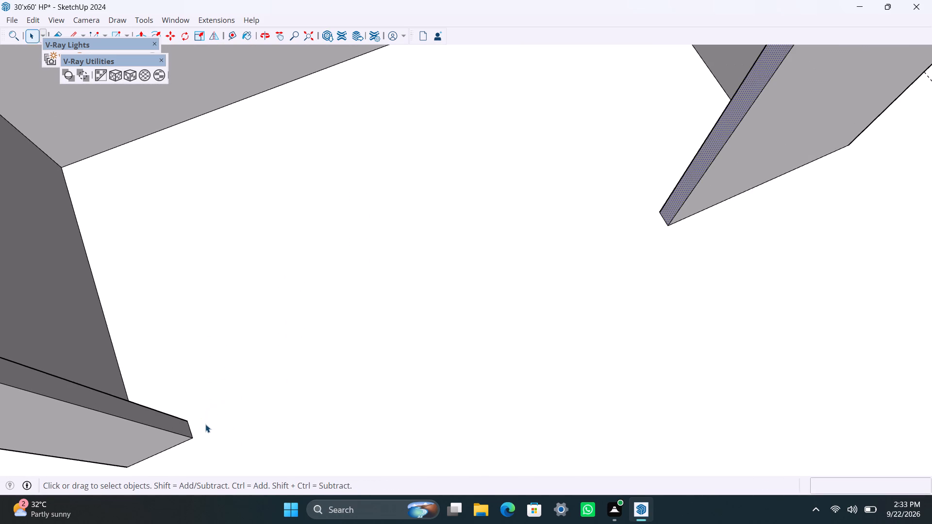
key(r)
key(t)
click(194, 429)
text(3')
key(Return)
key(space)
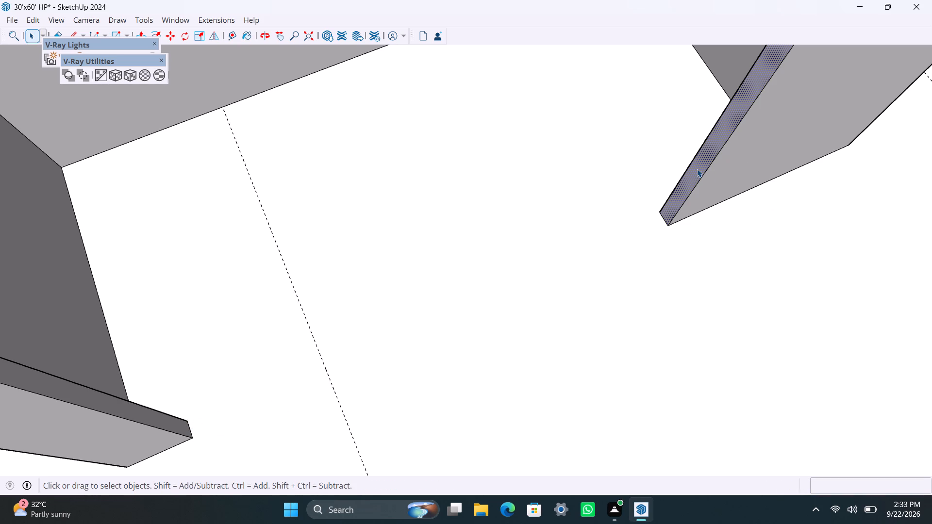
Extend the long front wall's end face about 8'4" to the new door guide line.
key(p)
drag(697, 169, 342, 404)
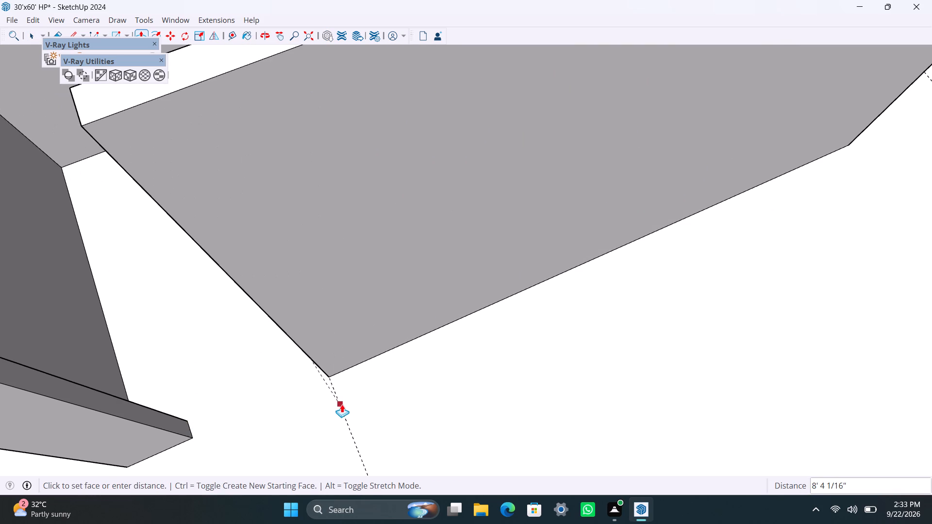
drag(342, 404, 342, 404)
key(space)
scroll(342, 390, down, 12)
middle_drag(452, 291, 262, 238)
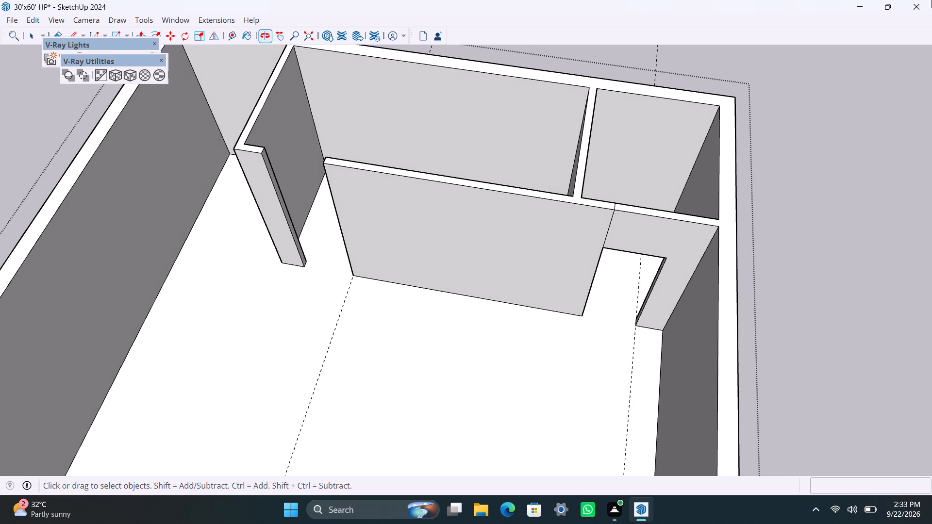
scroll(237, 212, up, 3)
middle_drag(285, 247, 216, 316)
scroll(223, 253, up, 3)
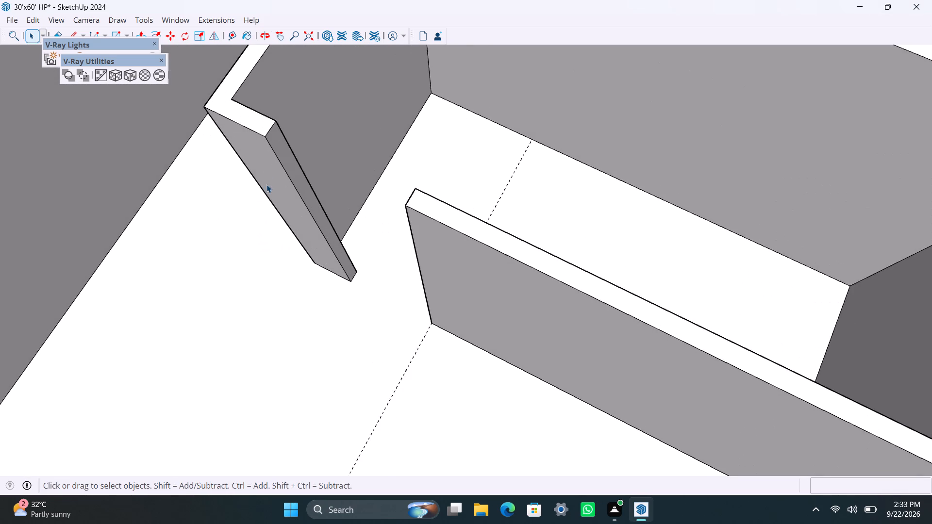
Copy the top edge of the return wall's end face 3' down to mark the lintel over the door opening.
scroll(266, 184, up, 2)
click(269, 118)
key(m)
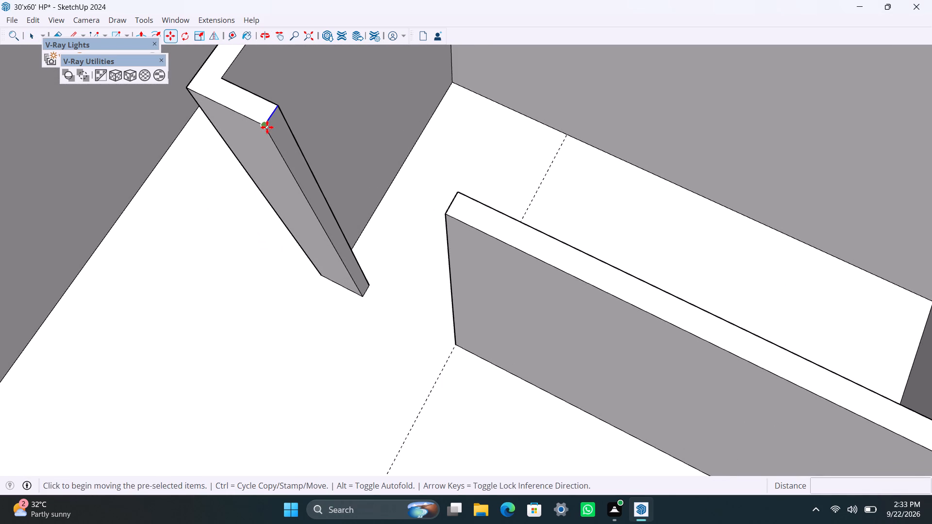
click(267, 129)
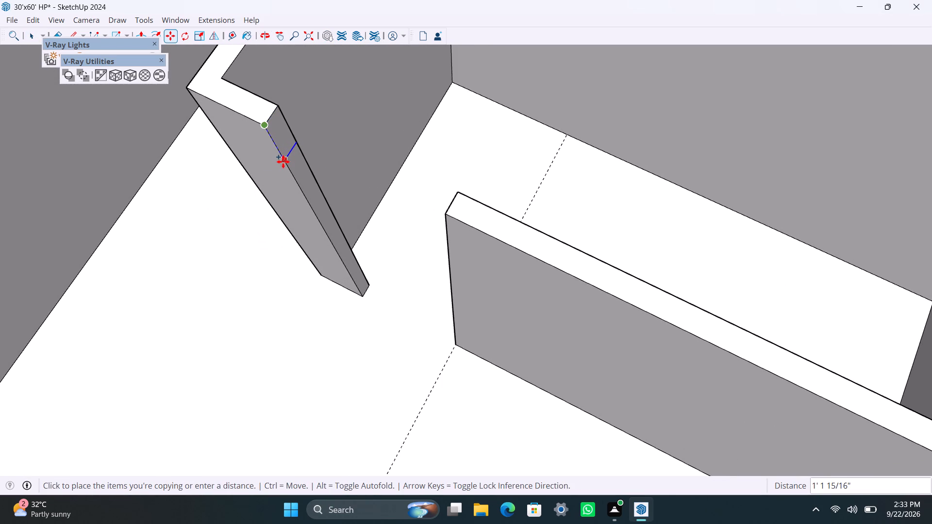
text(3')
key(Return)
Push/Pull the upper part of the return wall's end face 3' across the opening to the long front wall, and save the model.
key(space)
click(292, 161)
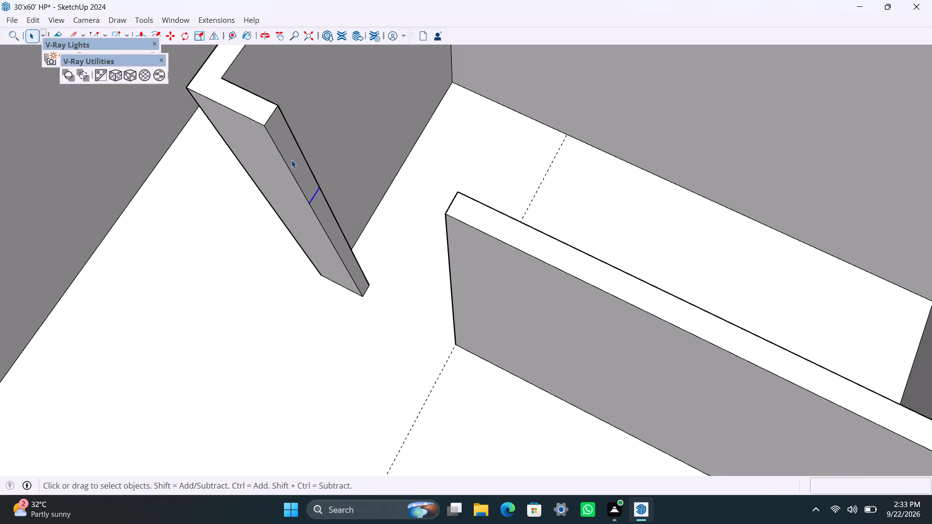
key(p)
drag(291, 160, 466, 213)
key(ctrl+s)
Copy the remaining corner space's inner vertical edge 7' along the outer side wall and again 4.5" further to outline a partition strip.
scroll(358, 268, down, 8)
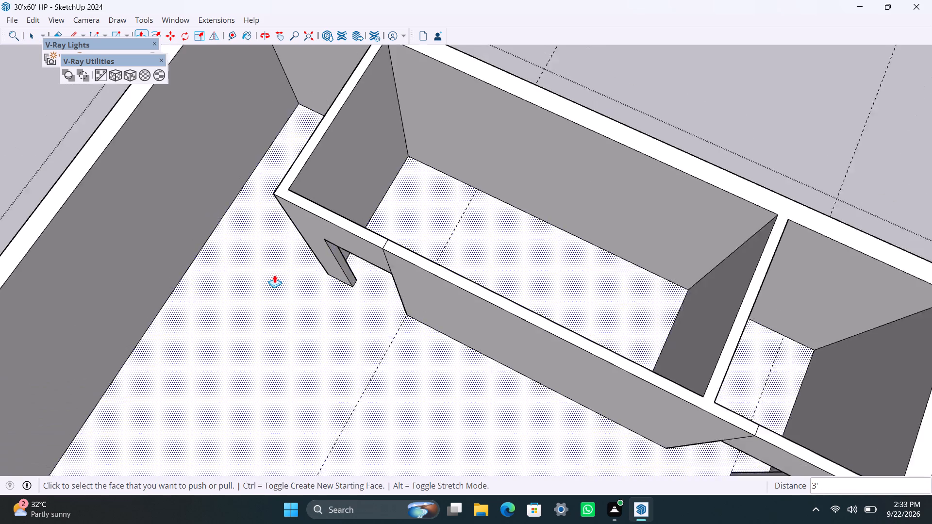
scroll(274, 275, down, 2)
shift+middle_drag(283, 278, 459, 330)
scroll(430, 323, up, 3)
middle_drag(419, 329, 499, 351)
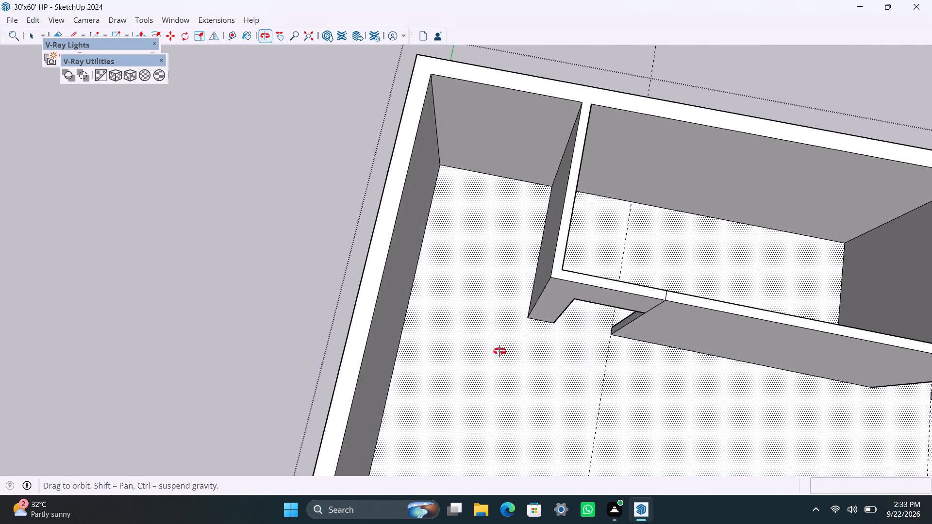
middle_drag(499, 351, 495, 335)
scroll(427, 234, up, 3)
scroll(425, 227, down, 4)
middle_drag(435, 309, 331, 284)
key(space)
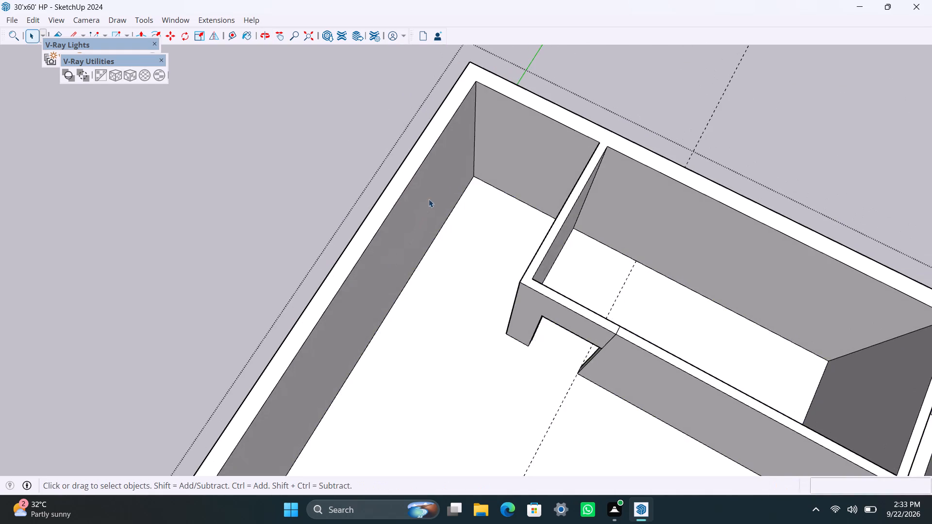
scroll(444, 183, up, 2)
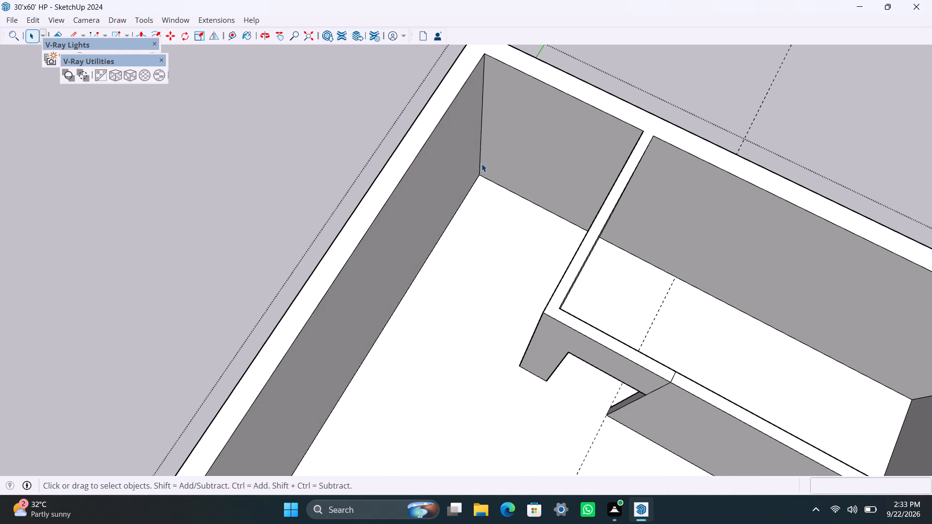
click(482, 164)
key(m)
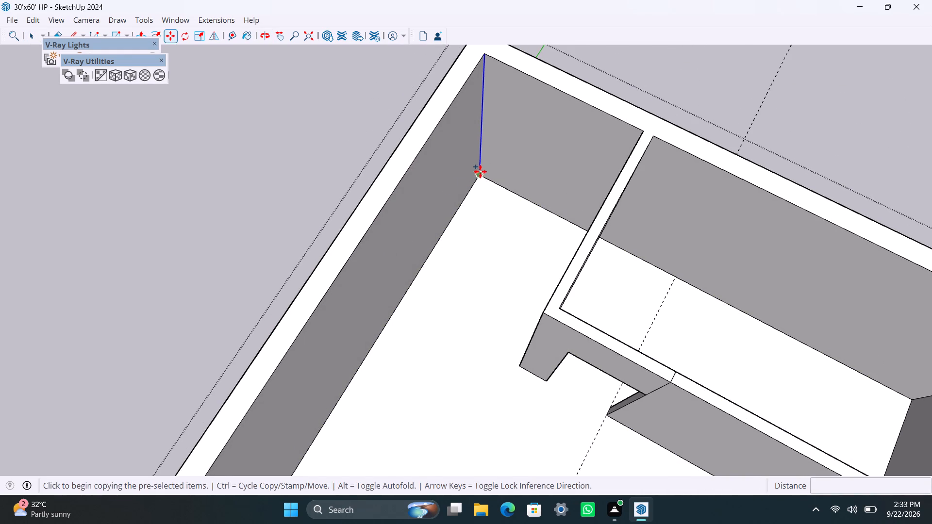
click(480, 171)
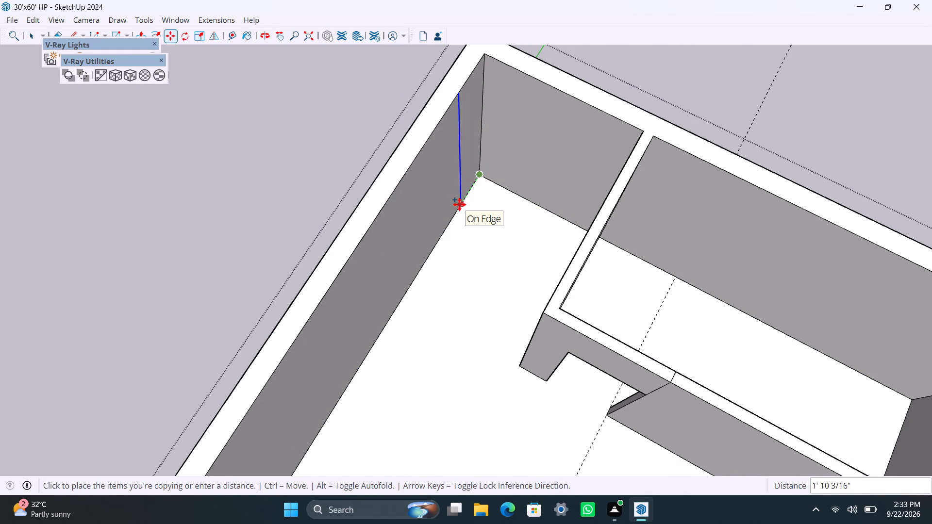
text(7')
key(Return)
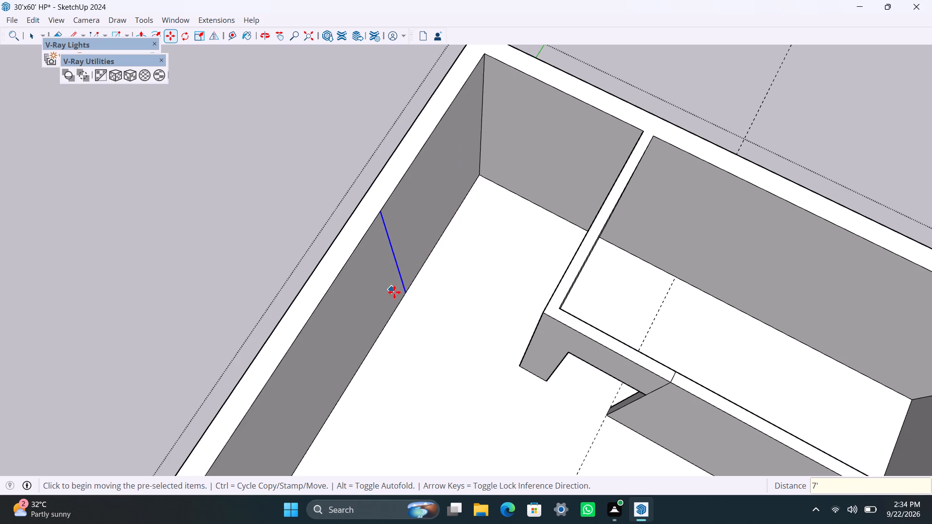
click(405, 288)
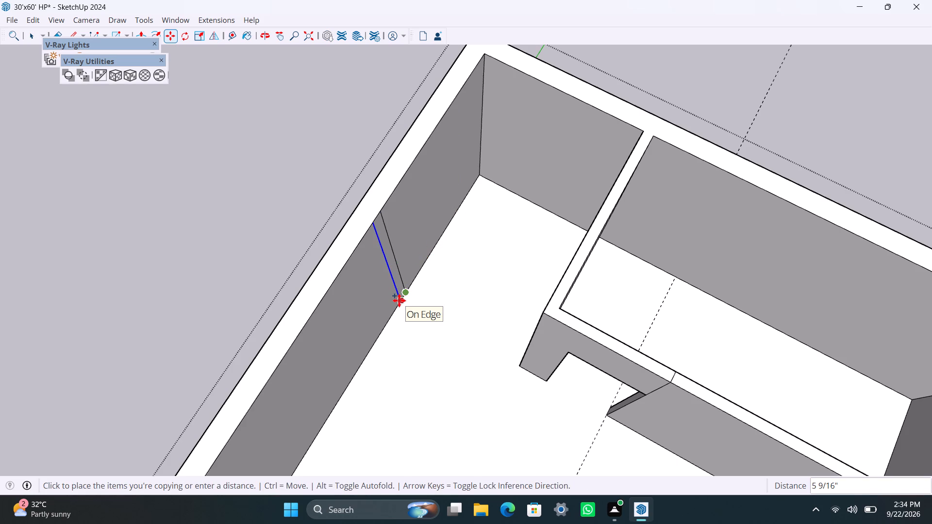
text(4.5")
key(Return)
key(space)
Push/Pull the 4.5" strip on the outer side wall 1'6" inward as a short return wall.
scroll(405, 284, up, 6)
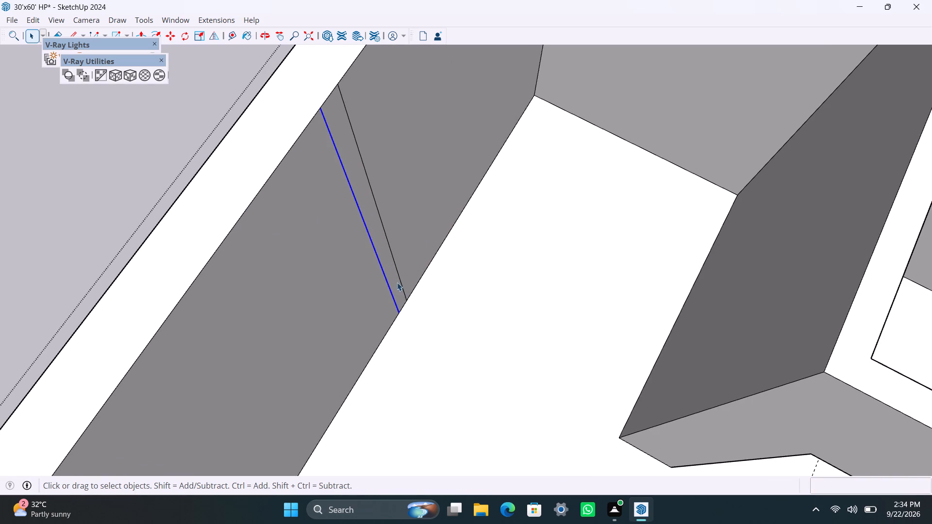
click(395, 280)
key(p)
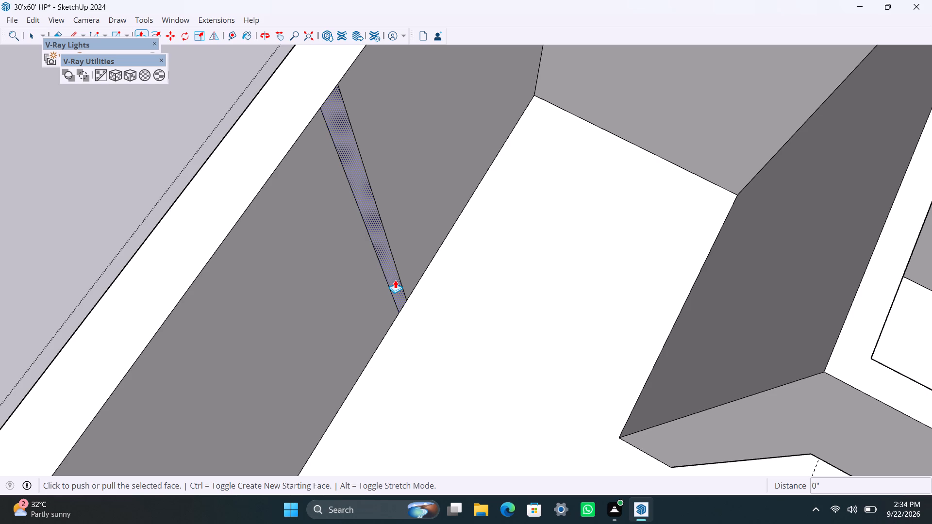
click(395, 279)
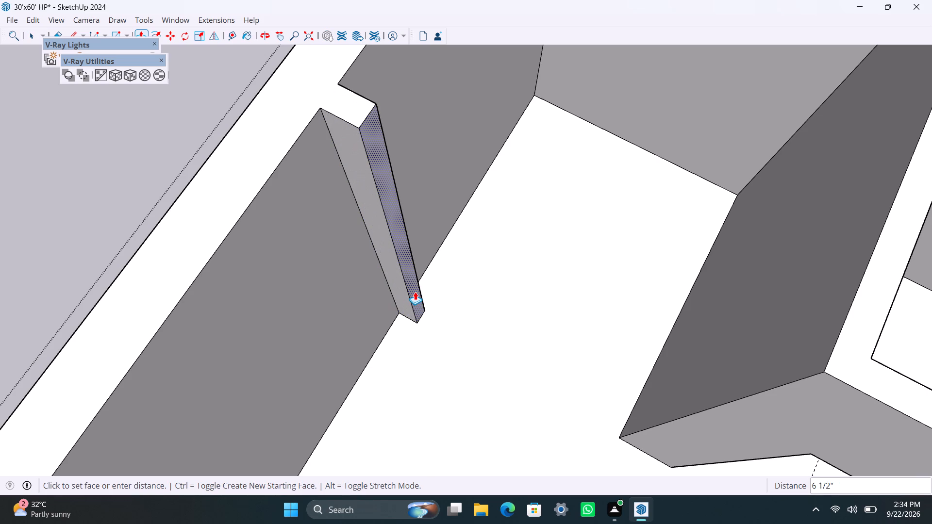
key(1)
text('6")
key(Return)
key(space)
Copy the middle room's outer vertical corner edge 4.5" back along its partition, on the side facing the new return wall.
scroll(446, 345, down, 8)
middle_drag(494, 434, 712, 415)
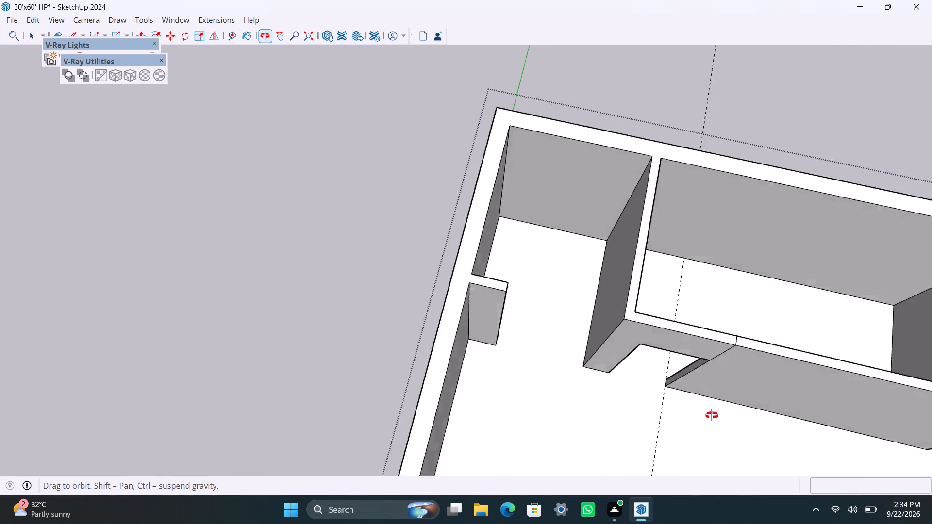
middle_drag(712, 415, 712, 412)
scroll(608, 305, up, 4)
click(615, 295)
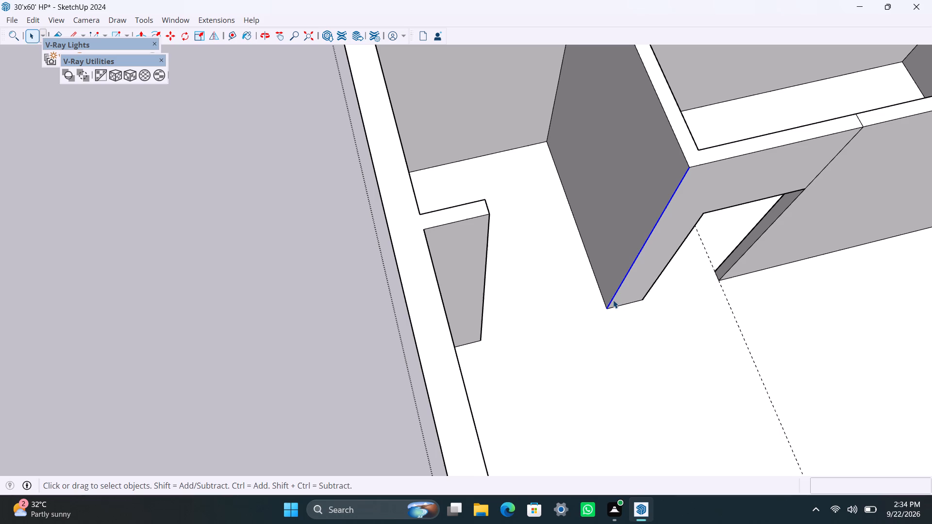
key(m)
click(607, 310)
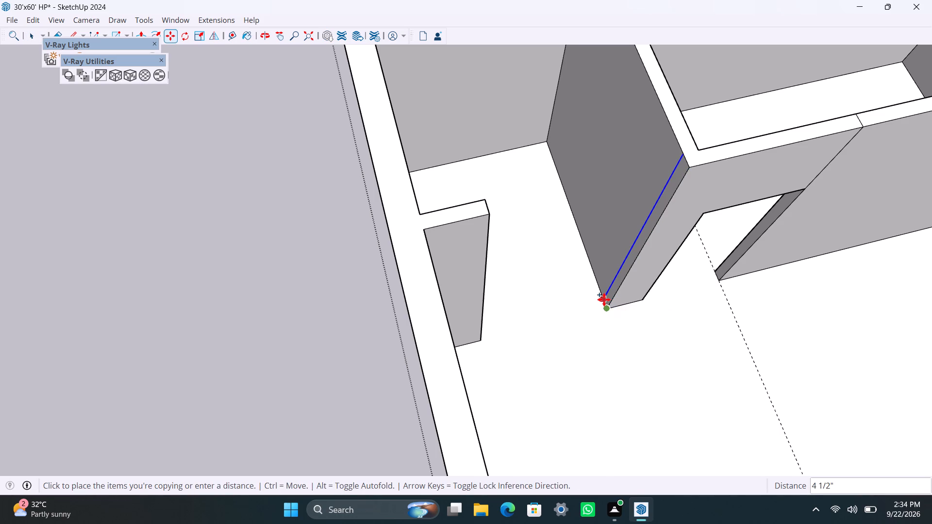
text(4.5")
key(Return)
key(space)
Push/Pull the 4.5" strip at the middle room's outer corner 1'6" toward the opposite return wall.
scroll(606, 292, up, 4)
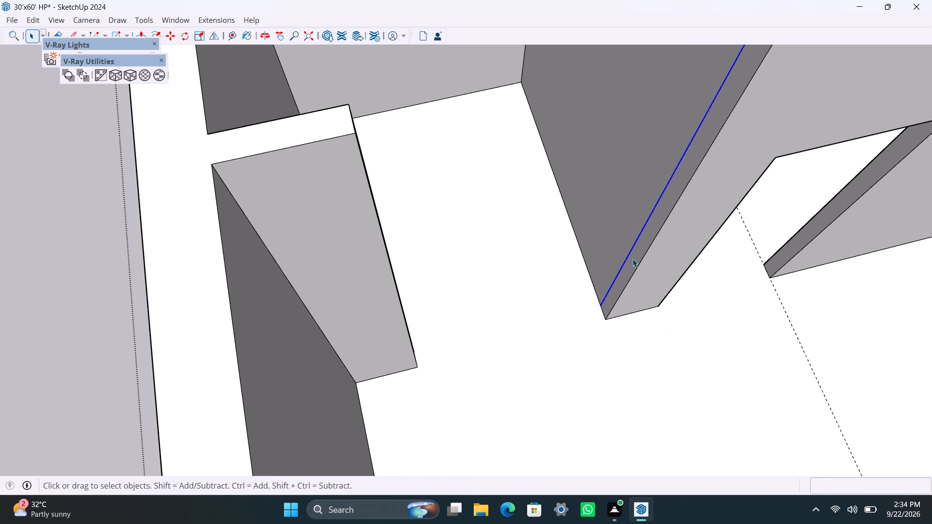
click(635, 255)
key(p)
drag(635, 255, 592, 281)
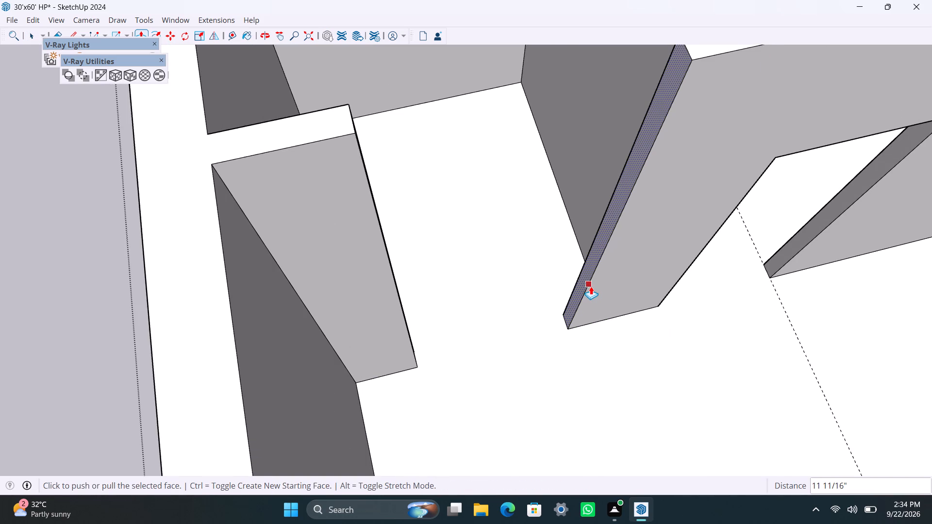
text(1'6")
key(Return)
key(space)
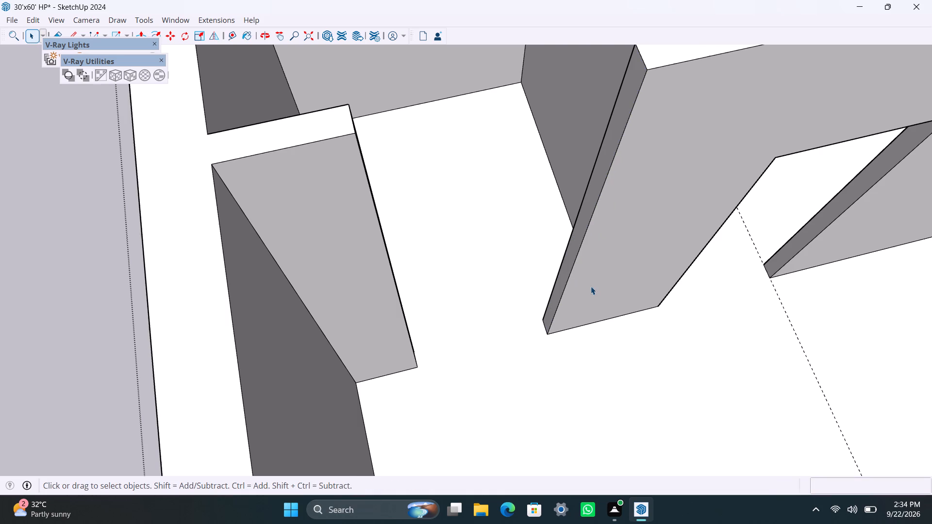
Copy the top edge of the 1'6" extension's end face 3' down to mark the door lintel.
scroll(433, 197, down, 4)
scroll(501, 116, up, 4)
scroll(539, 92, up, 4)
click(538, 101)
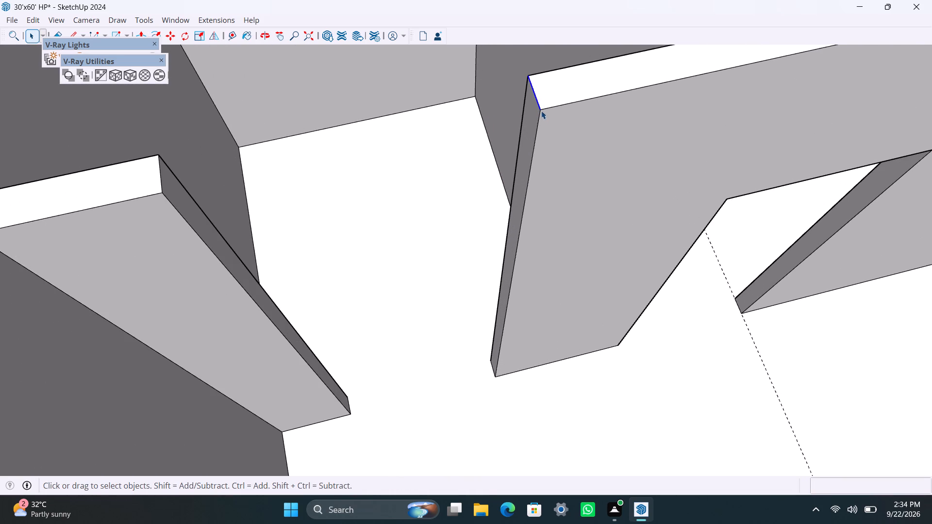
key(m)
click(542, 111)
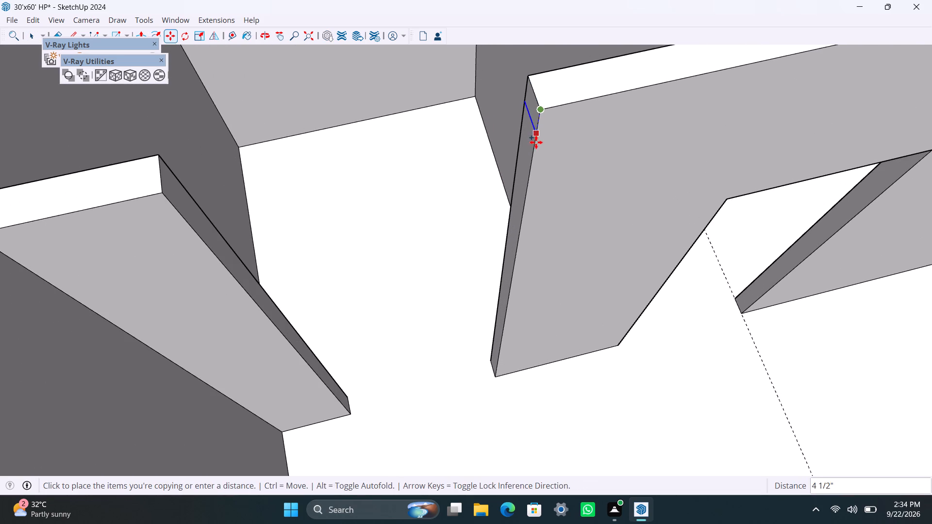
text(3')
key(Return)
key(space)
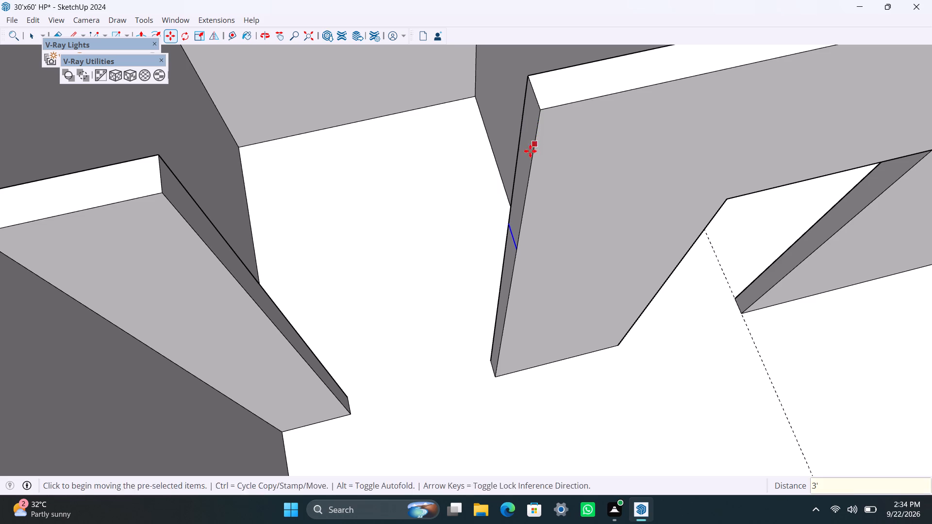
Push/Pull the upper part of the extension's end face about 3'3" to the opposite return wall, and save the model.
click(526, 156)
key(p)
drag(524, 156, 192, 256)
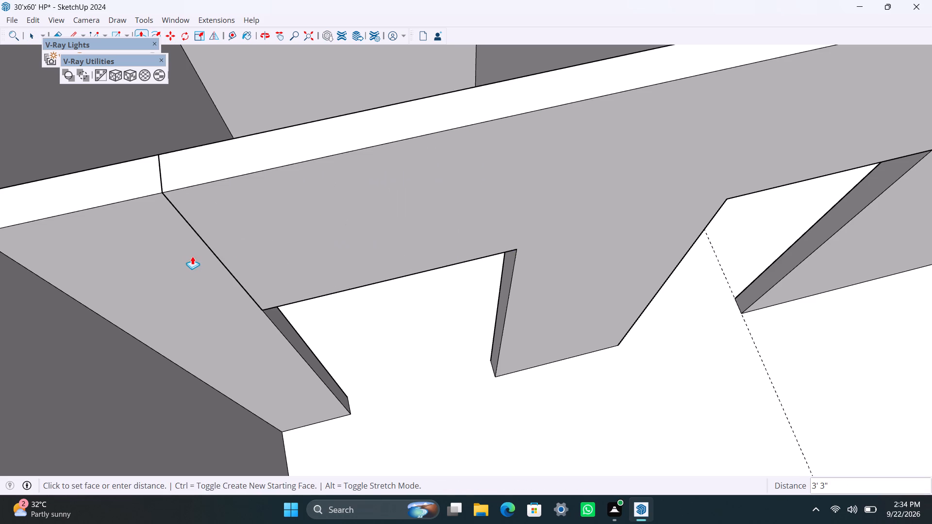
drag(192, 256, 190, 257)
key(ctrl+s)
Copy the vertical edge where the front wall meets the outer side wall 14'5" along the front wall, and again 4.5" further.
scroll(212, 270, down, 10)
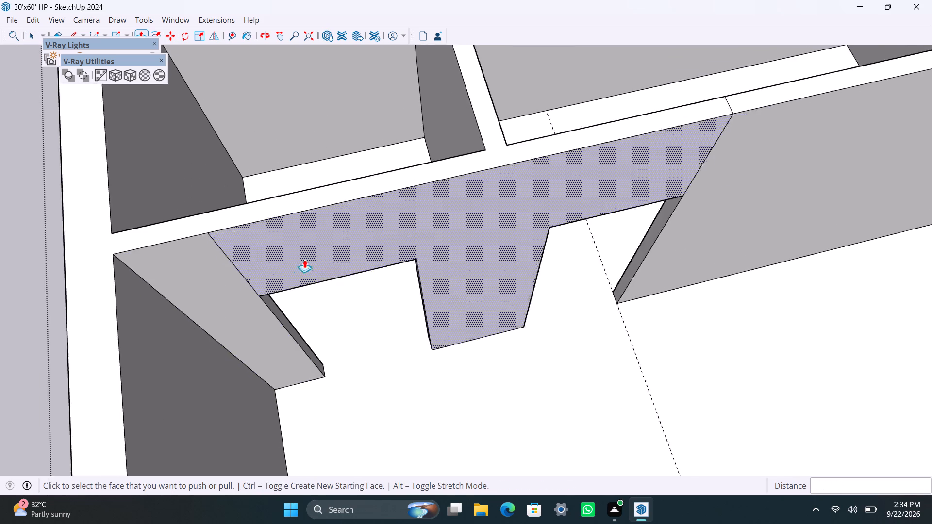
scroll(304, 260, down, 17)
middle_drag(416, 280, 321, 261)
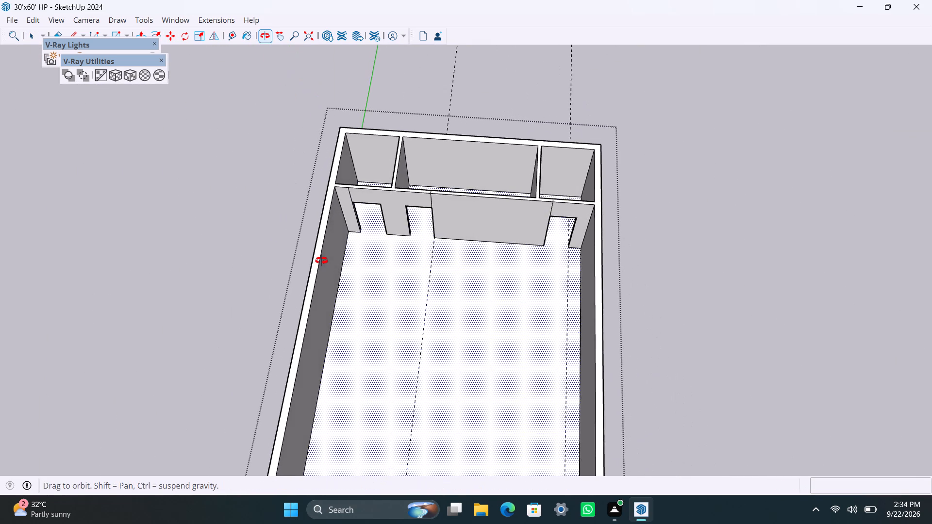
middle_drag(321, 261, 321, 262)
scroll(343, 264, down, 4)
shift+middle_drag(347, 267, 323, 214)
scroll(356, 259, up, 3)
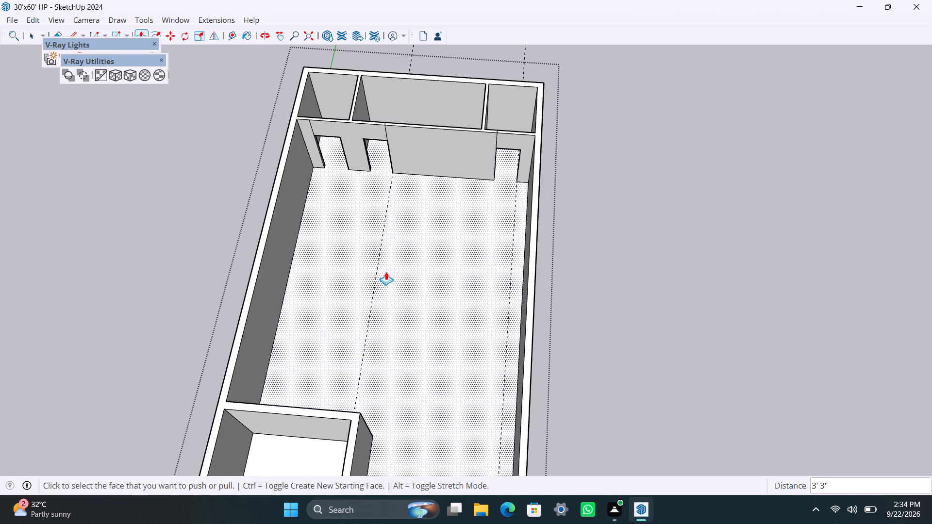
key(space)
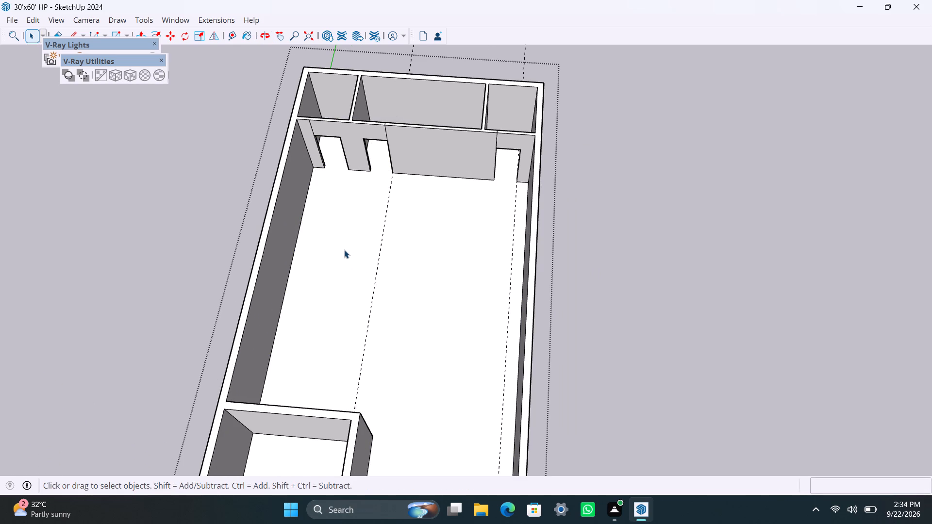
scroll(333, 230, up, 2)
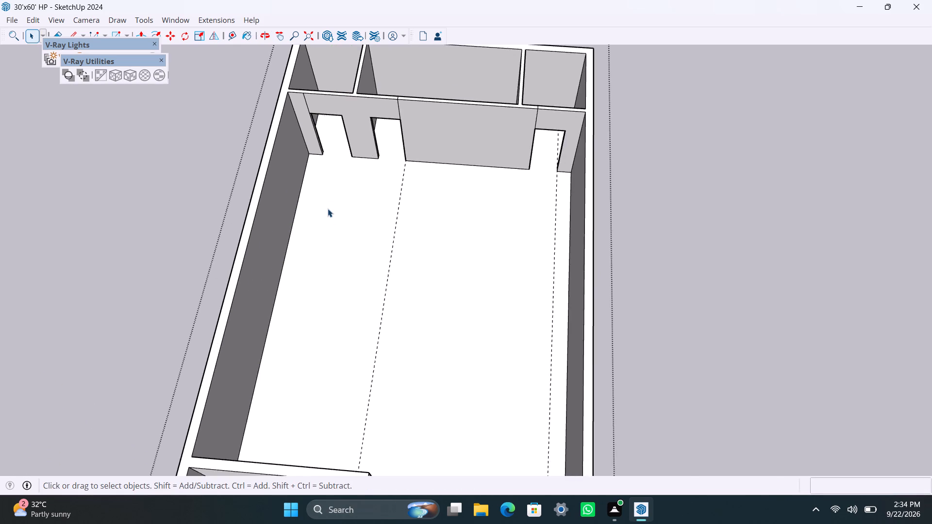
scroll(316, 183, up, 3)
click(305, 138)
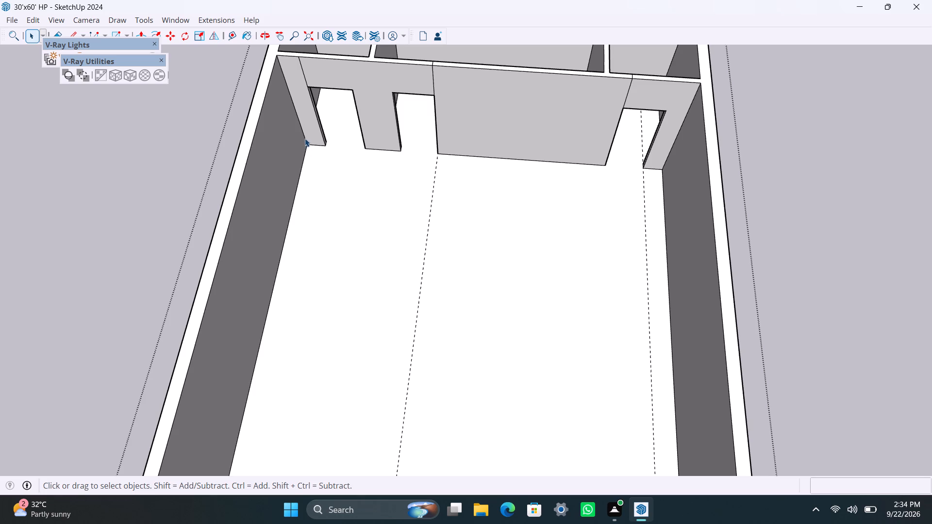
key(m)
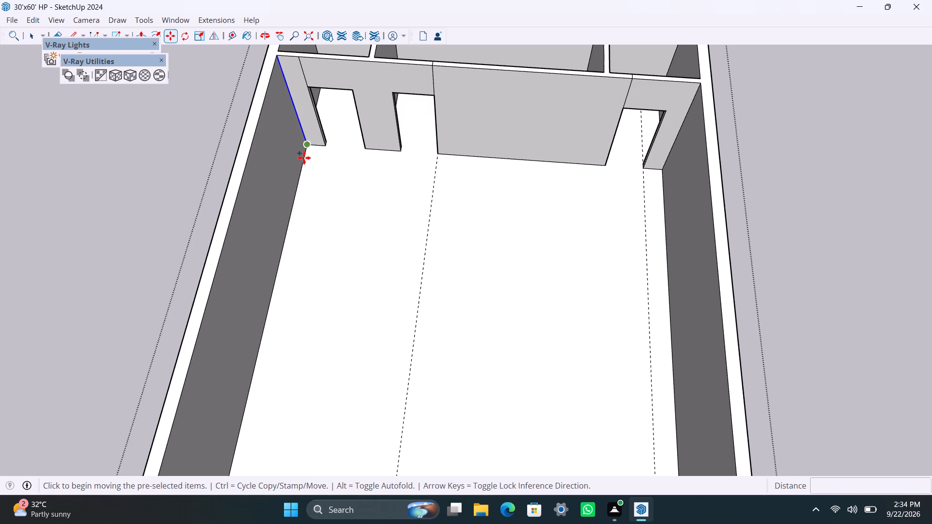
click(307, 147)
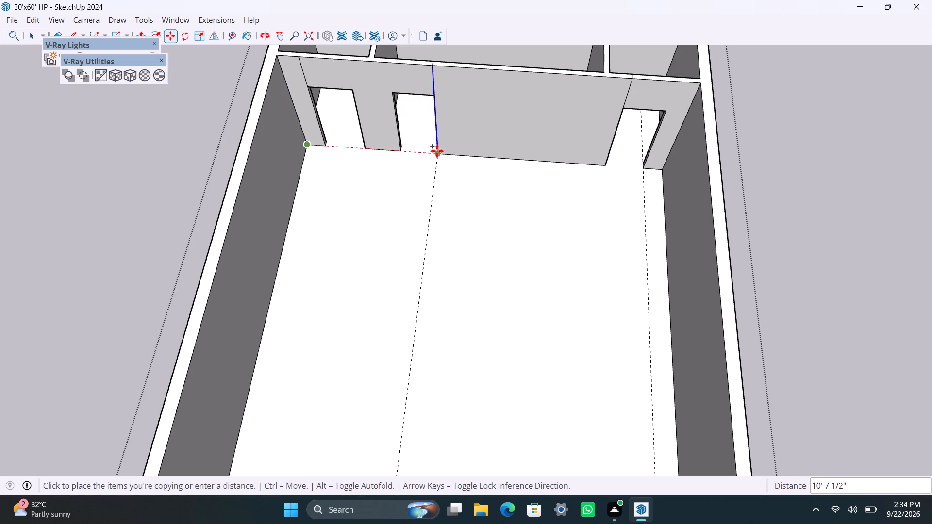
text(14')
text(5")
key(Return)
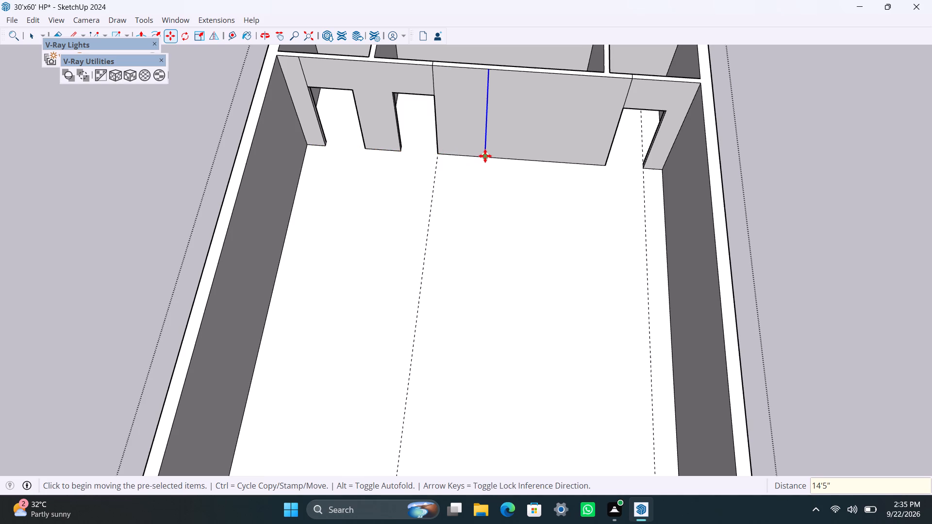
click(485, 155)
text(4.5")
key(Return)
key(space)
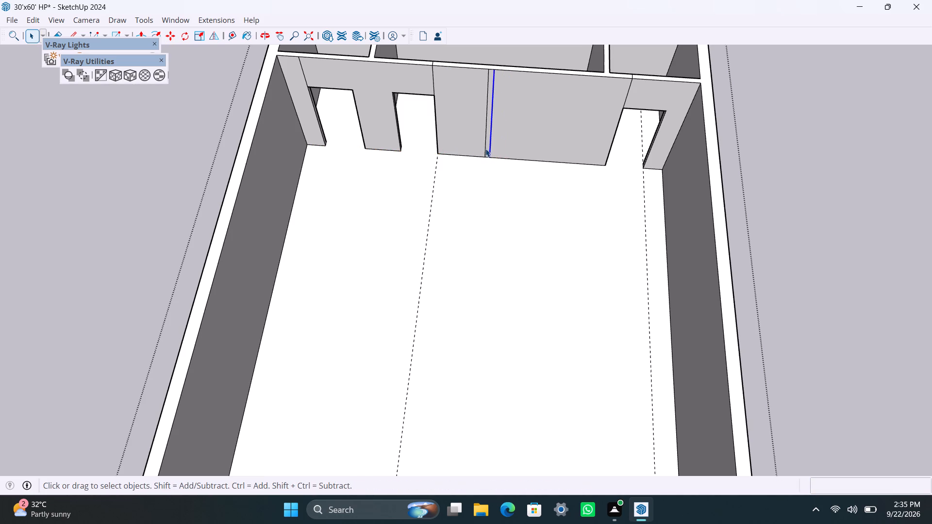
Push/Pull the 4.5" strip on the rear rooms' front wall 13' into the open floor, and extend its end another 4.5".
scroll(486, 147, up, 4)
click(488, 134)
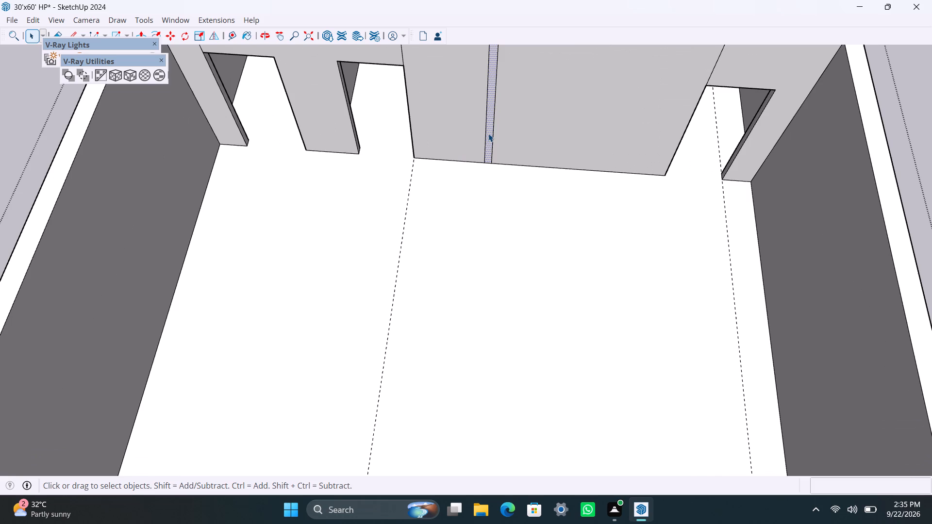
key(p)
drag(488, 133, 483, 193)
text(13')
key(Return)
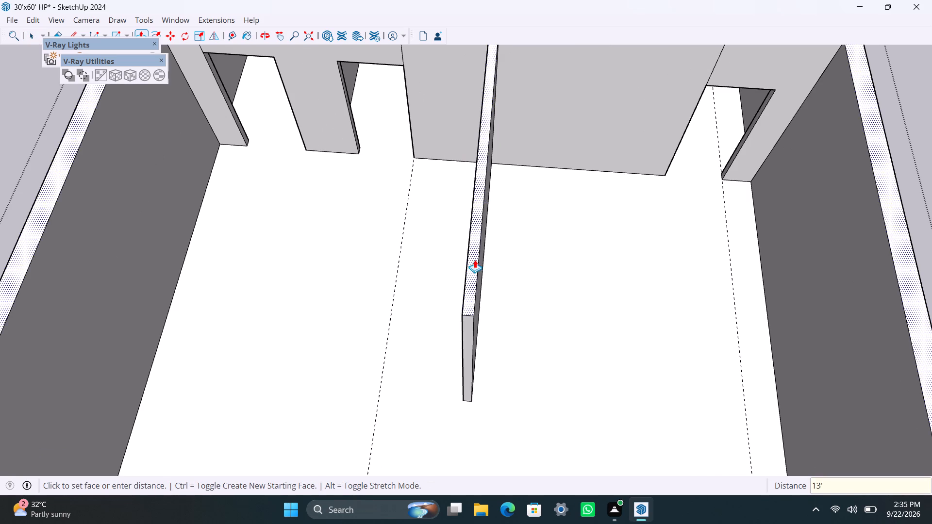
click(466, 319)
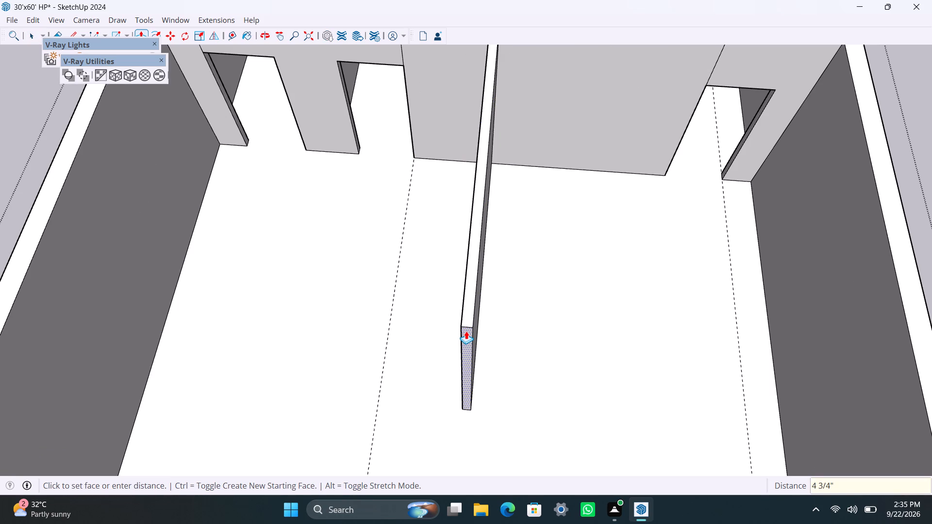
text(4.5")
key(Return)
key(space)
Copy the vertical edge at the new partition's free end 4.5" back along the face toward the two door openings.
scroll(406, 326, down, 11)
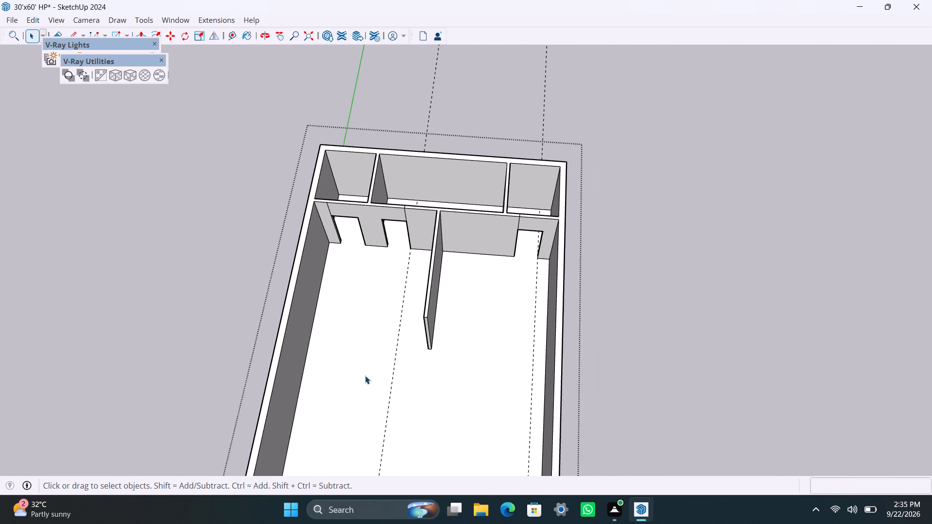
scroll(366, 376, up, 3)
middle_drag(370, 378, 691, 364)
scroll(554, 312, up, 5)
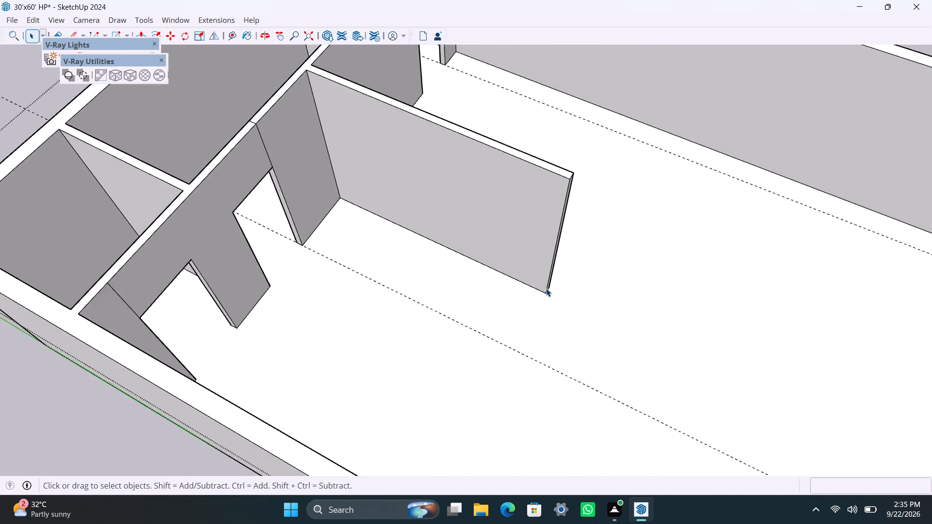
scroll(546, 288, up, 4)
click(551, 264)
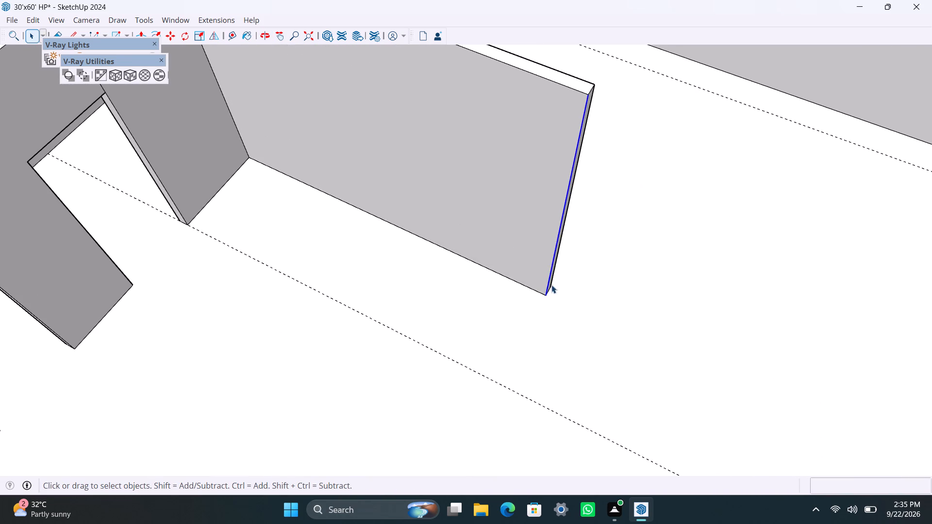
key(m)
click(545, 293)
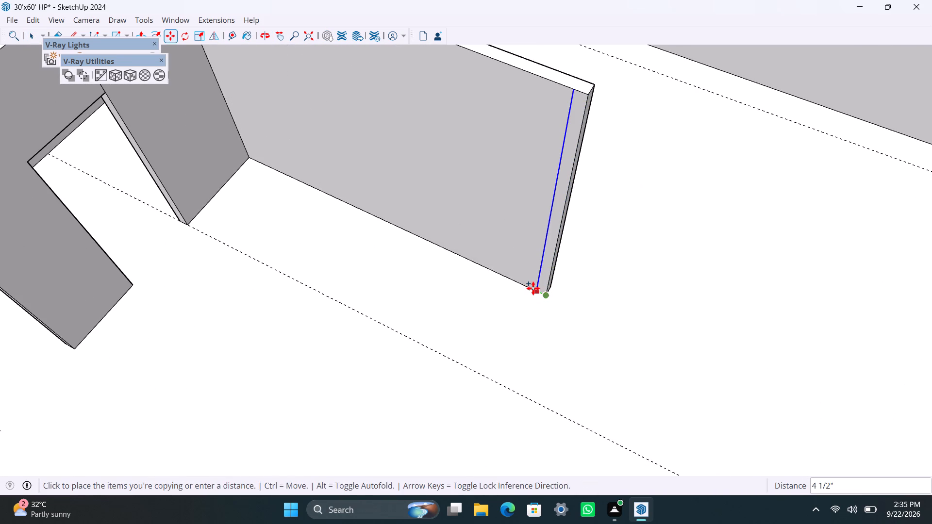
text(4.5")
key(Return)
key(space)
Push/Pull the 4.5" strip at the partition's free end 1' to form a short return wall.
click(543, 264)
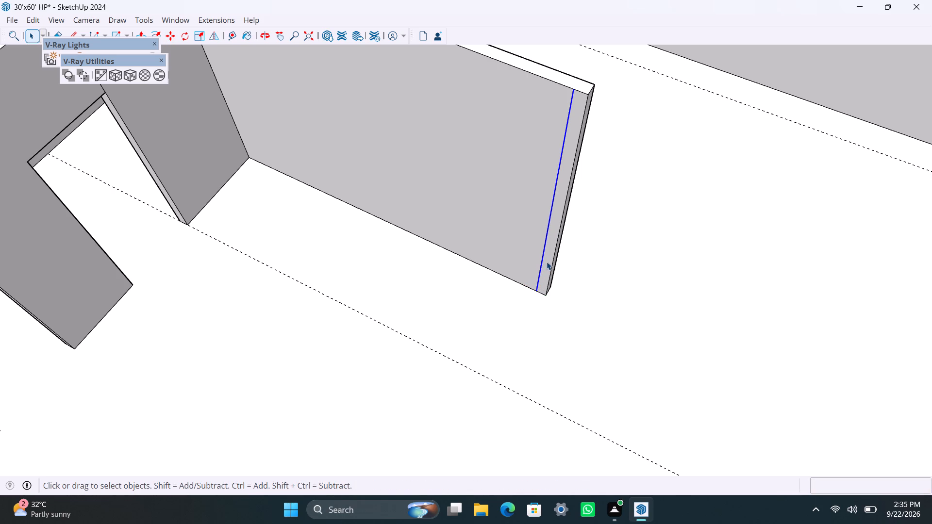
click(551, 254)
key(p)
click(551, 254)
text(1')
key(Return)
key(space)
Copy the vertical edge at the outer side wall's inner corner 13' along the side wall, and again 4.5" further.
scroll(552, 289, down, 12)
middle_drag(488, 379, 488, 378)
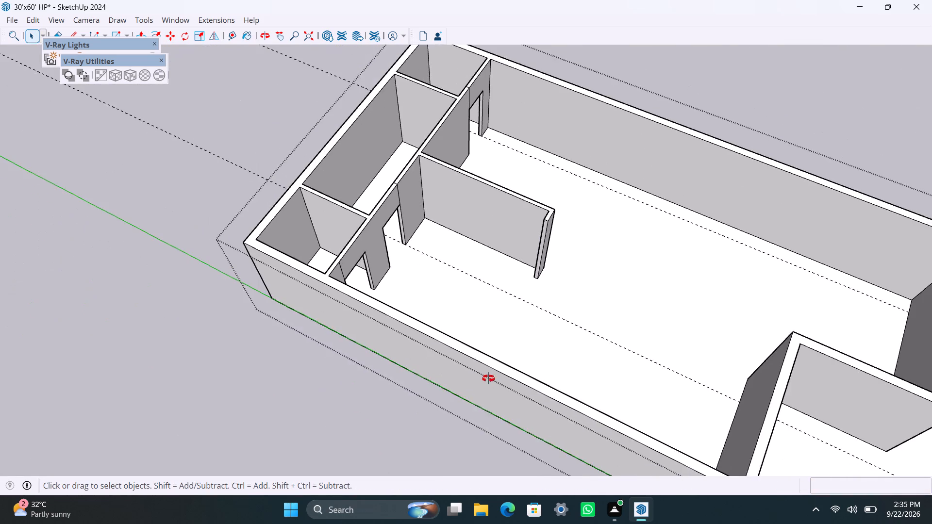
middle_drag(488, 378, 0, 269)
middle_drag(457, 229, 448, 298)
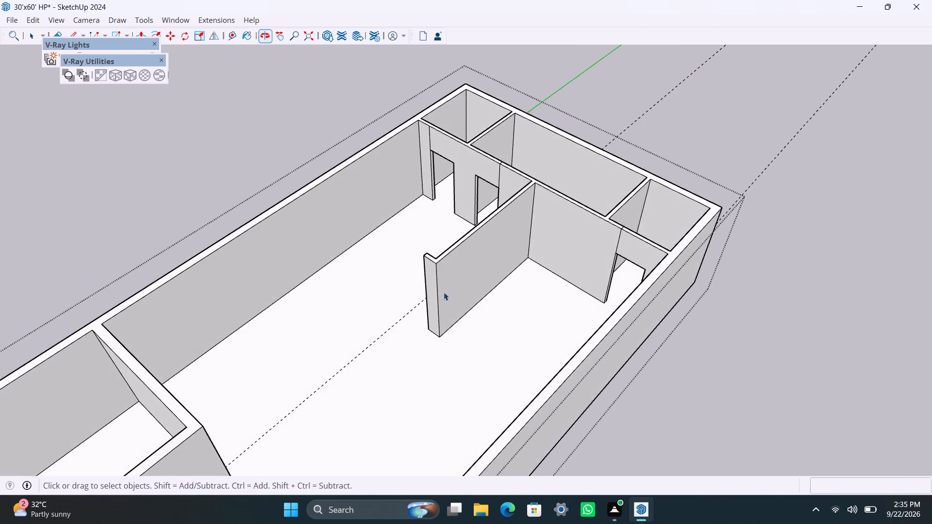
scroll(445, 204, up, 5)
click(417, 172)
key(m)
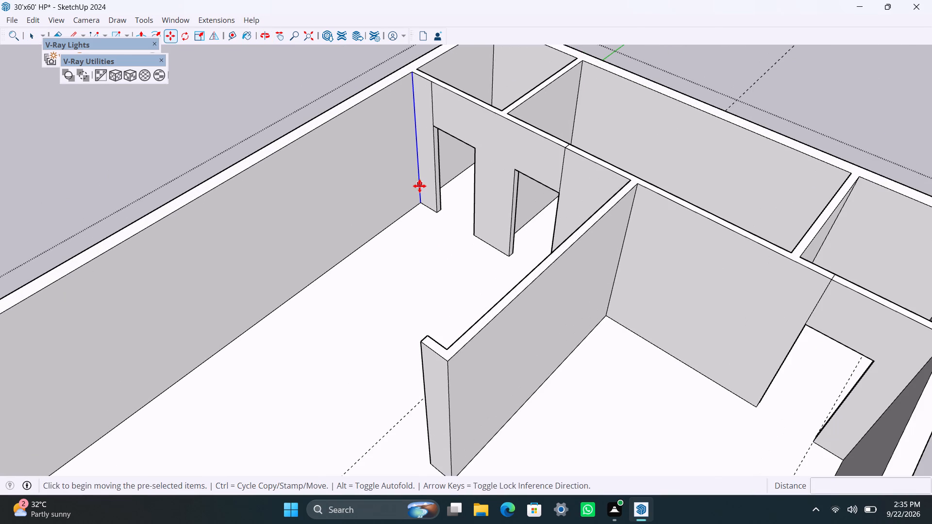
click(425, 203)
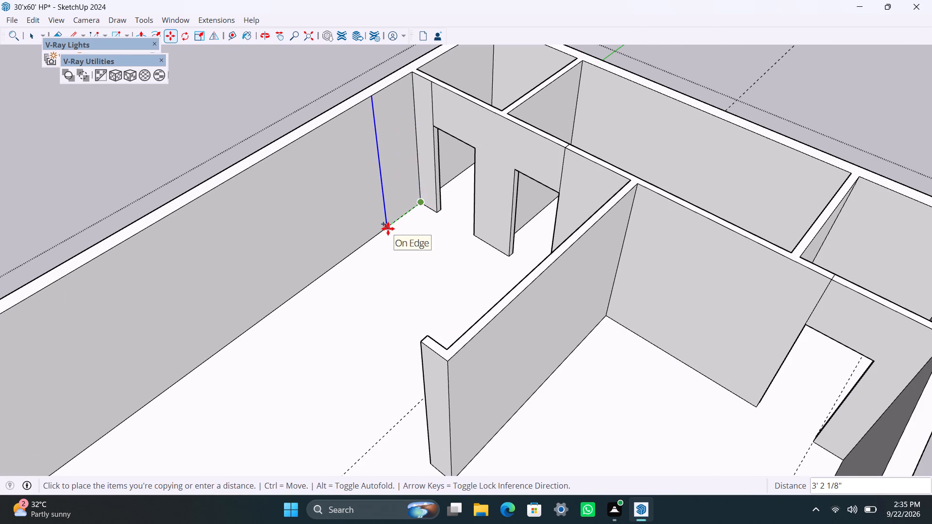
click(388, 229)
text(13')
key(Return)
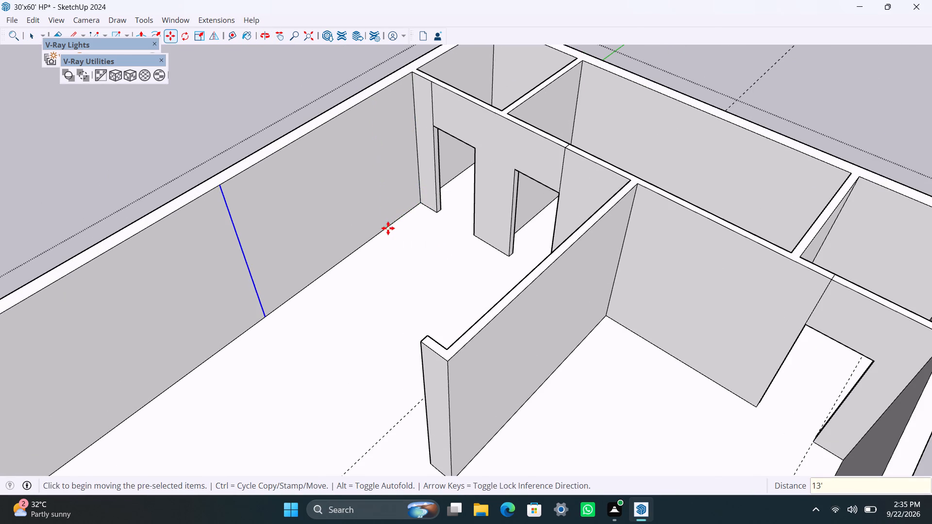
click(266, 311)
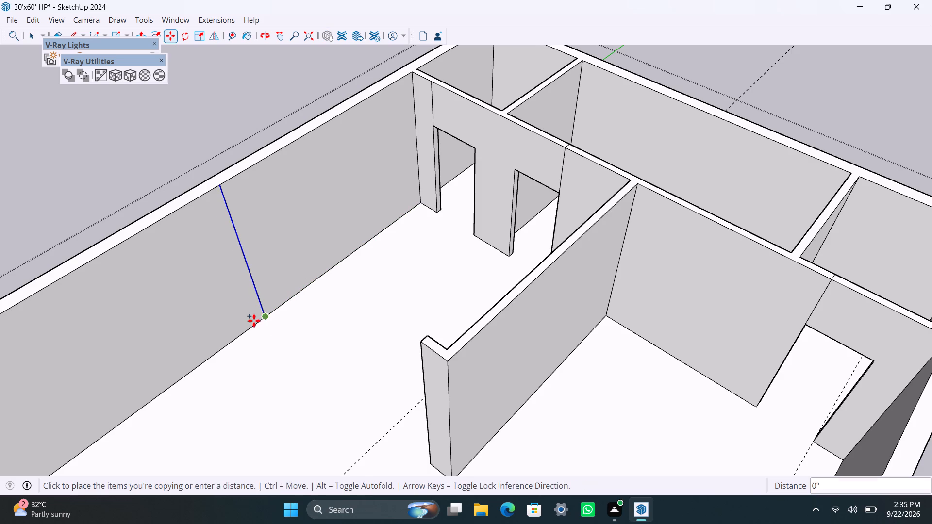
text(4.5)
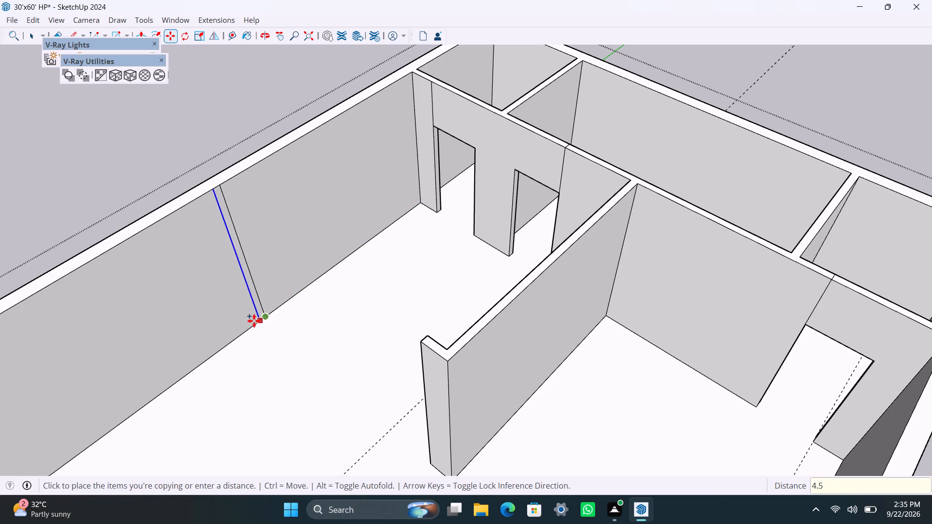
key(shift+quotedbl)
key(Return)
key(space)
Delete the lengthwise floor guide beside the new partition.
scroll(263, 309, up, 5)
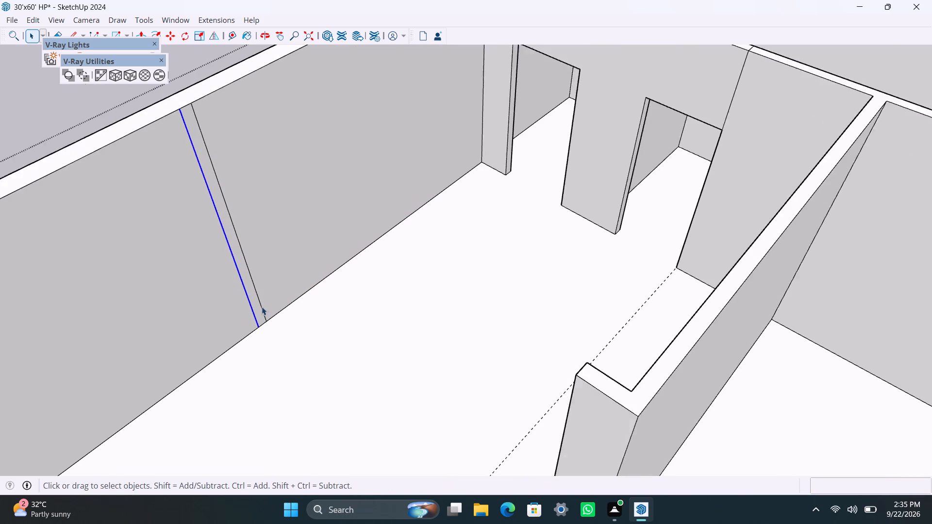
scroll(271, 302, down, 4)
scroll(318, 293, down, 4)
middle_drag(308, 323, 462, 355)
scroll(462, 364, down, 3)
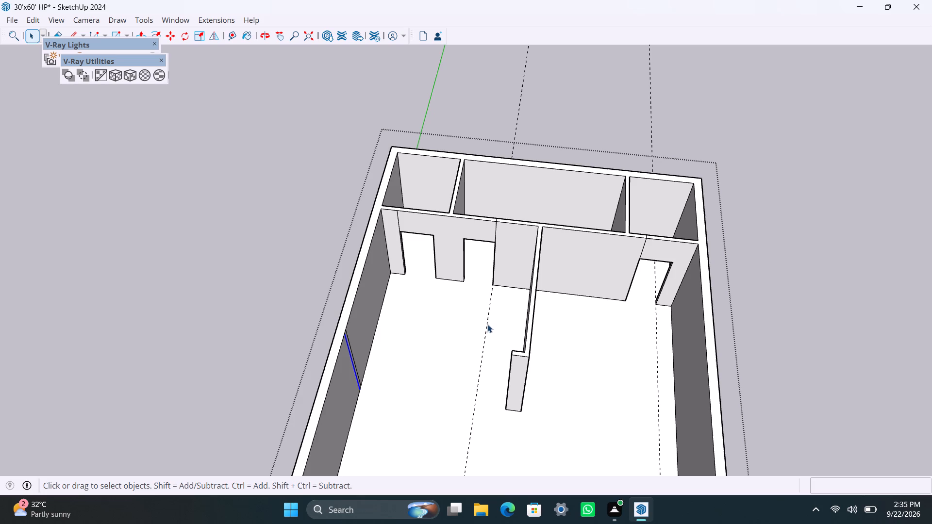
click(487, 324)
key(Delete)
Place a Tape Measure guide 3' from the end of the 1' return wall, toward the outer side wall.
scroll(484, 380, up, 3)
middle_drag(438, 420, 575, 457)
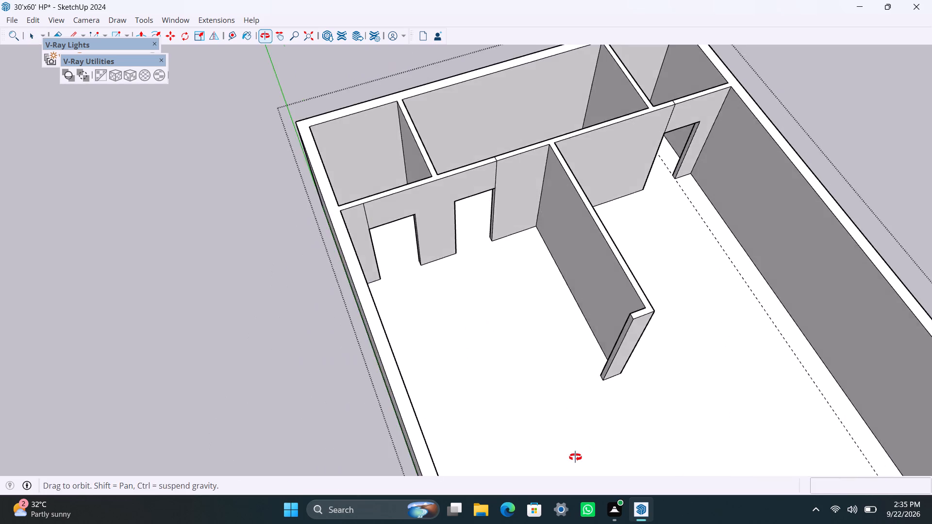
middle_drag(575, 457, 576, 458)
scroll(593, 426, up, 6)
key(t)
scroll(619, 355, up, 5)
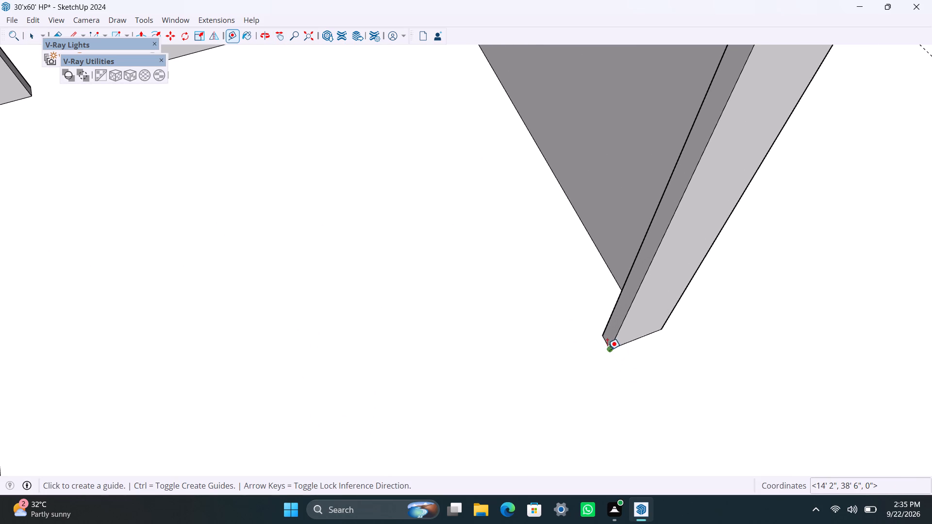
click(603, 341)
key(space)
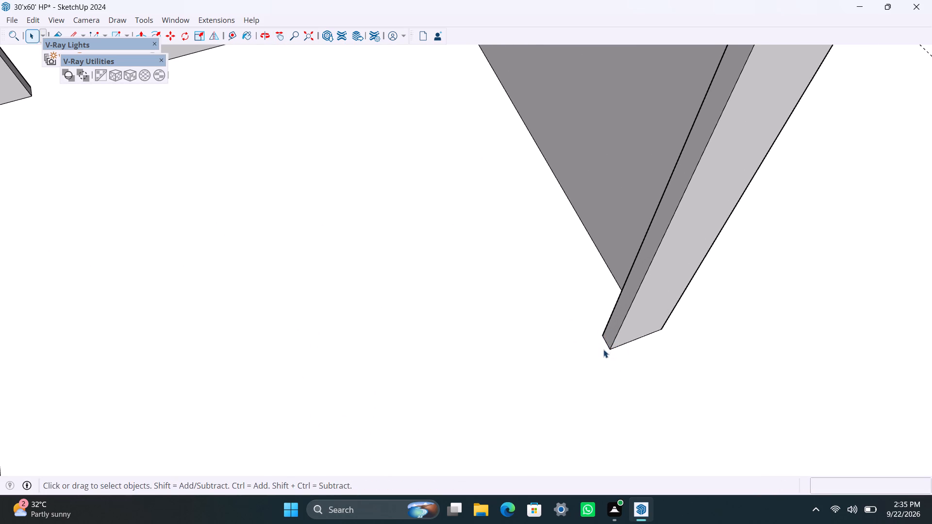
key(t)
scroll(603, 349, up, 6)
click(606, 339)
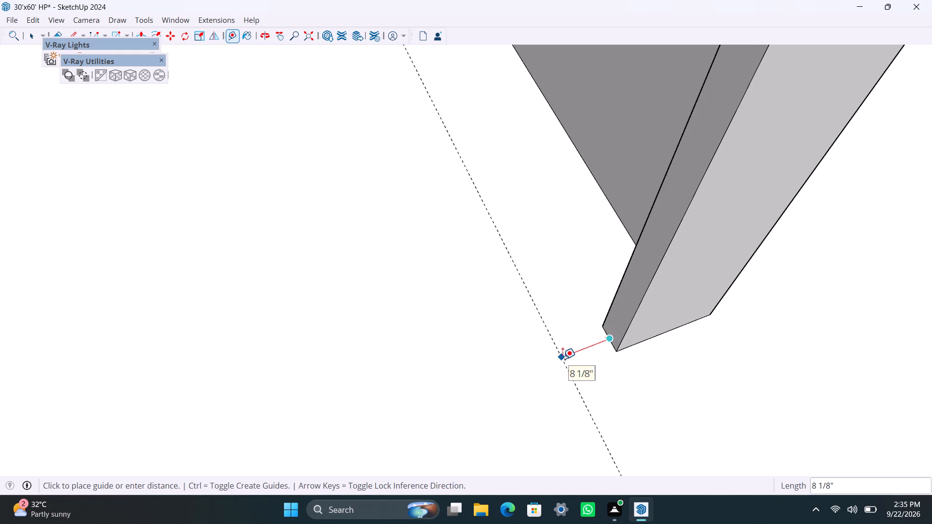
key(3)
key(apostrophe)
key(Return)
key(space)
scroll(565, 358, down, 18)
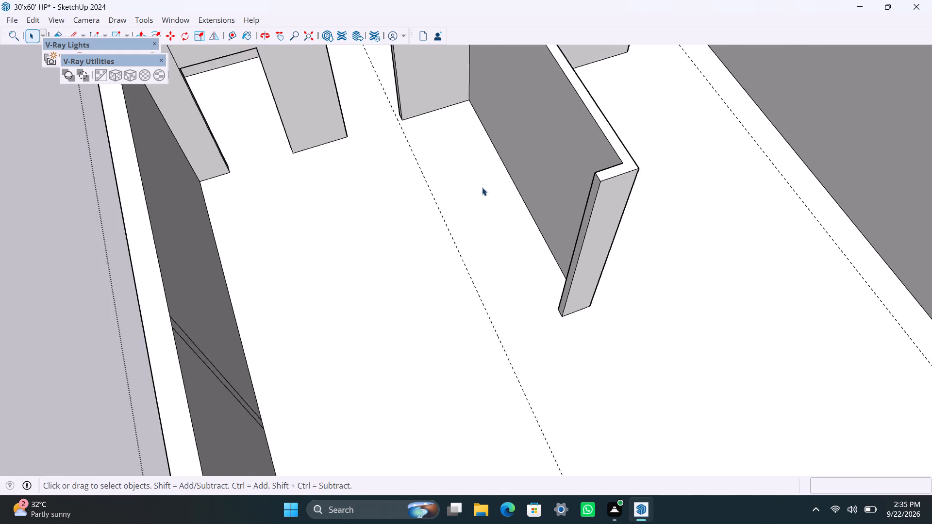
Push/Pull the 4.5" strip on the outer side wall about 10'6" to the new guide line.
scroll(482, 187, down, 2)
middle_drag(517, 330, 227, 306)
scroll(329, 203, up, 5)
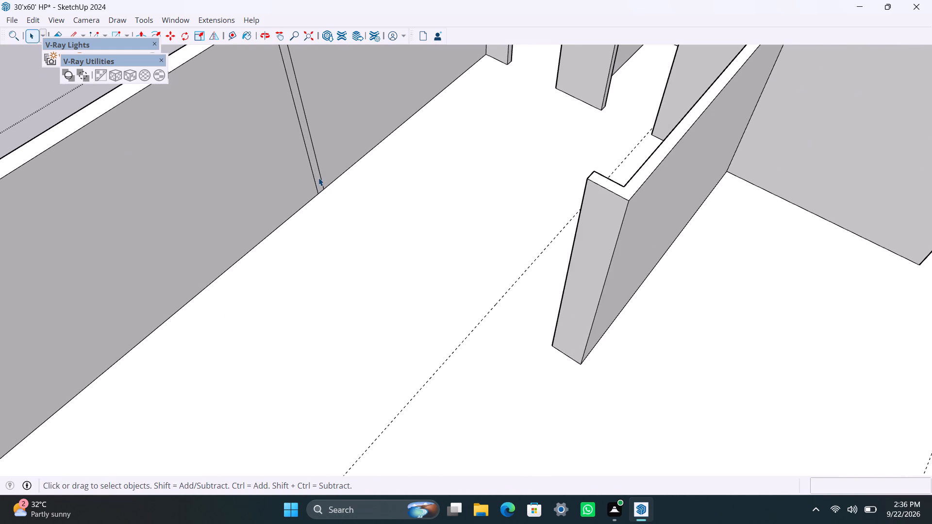
click(318, 177)
key(p)
drag(318, 179, 447, 364)
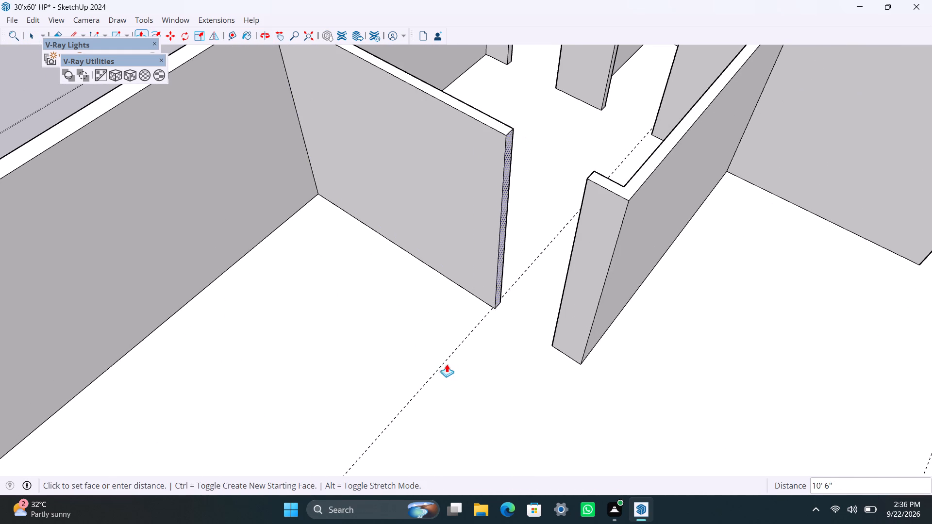
drag(447, 364, 443, 364)
key(space)
Copy the top edge of the new cross partition's end face 3' down to mark the door lintel.
scroll(516, 182, up, 2)
scroll(504, 119, up, 2)
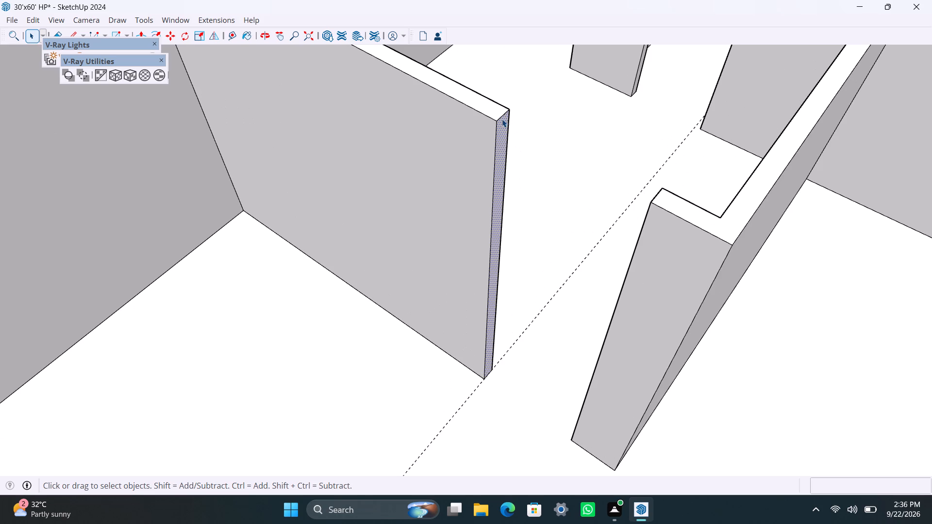
click(500, 117)
key(m)
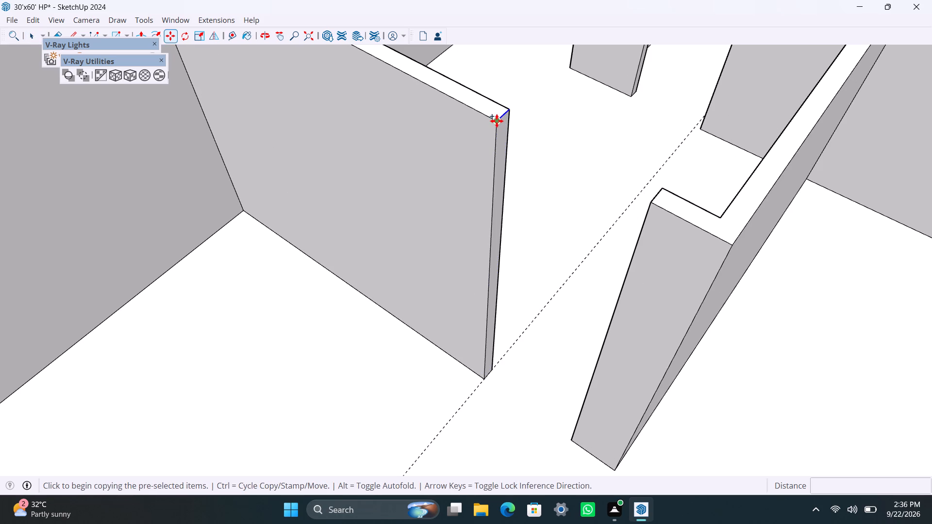
drag(497, 121, 495, 131)
text(3')
key(Return)
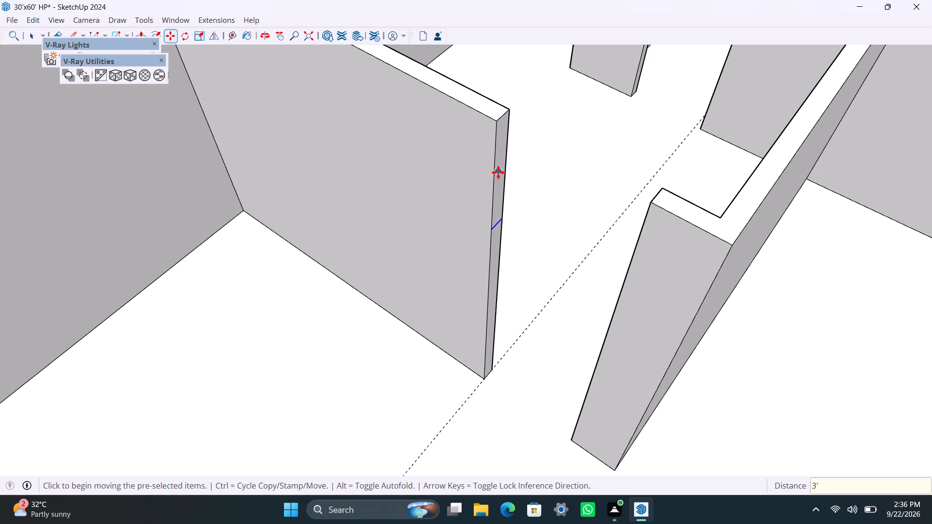
Push/Pull the upper part of the cross partition's end face 3' to the short return wall, and save the model.
key(space)
click(499, 171)
key(p)
drag(499, 171, 619, 214)
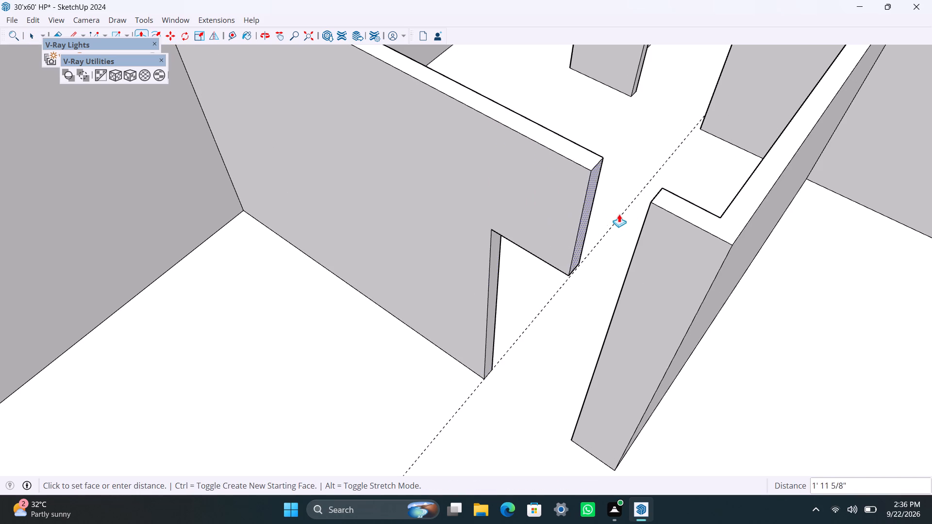
drag(619, 214, 649, 216)
key(ctrl+s)
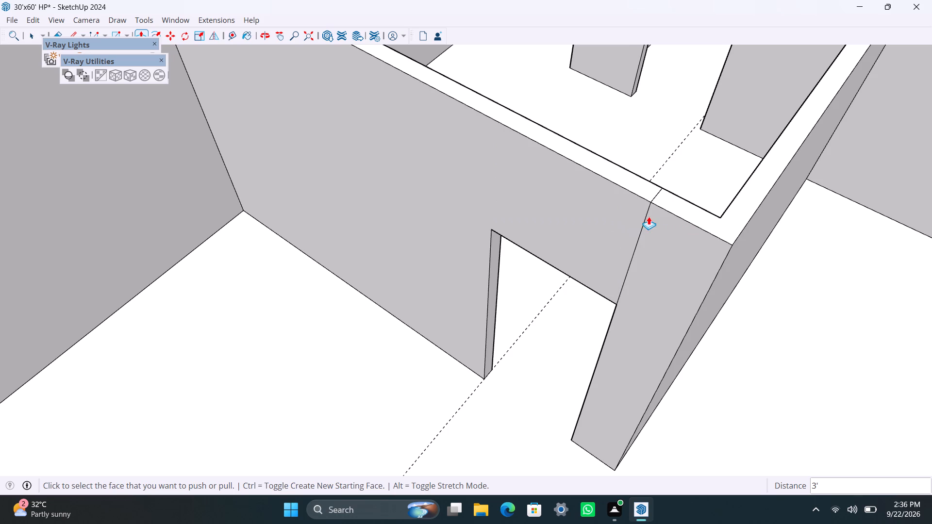
Examine the overall ground floor layout and the newly enclosed room from above.
scroll(627, 221, down, 18)
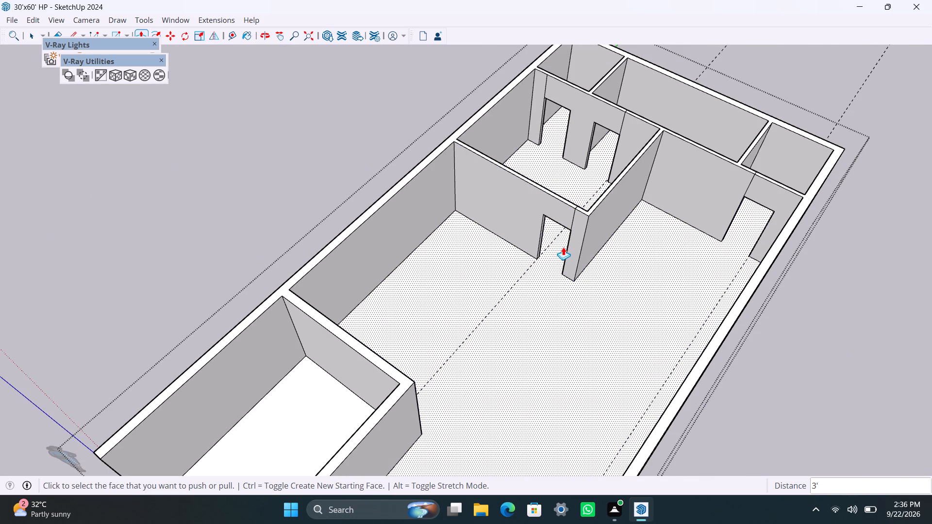
scroll(558, 257, down, 5)
middle_drag(542, 279, 588, 293)
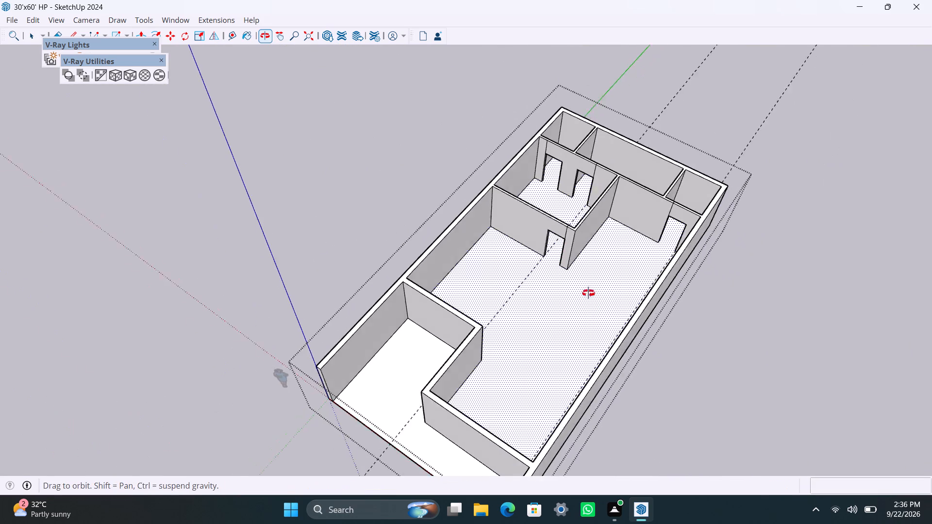
middle_drag(588, 293, 655, 310)
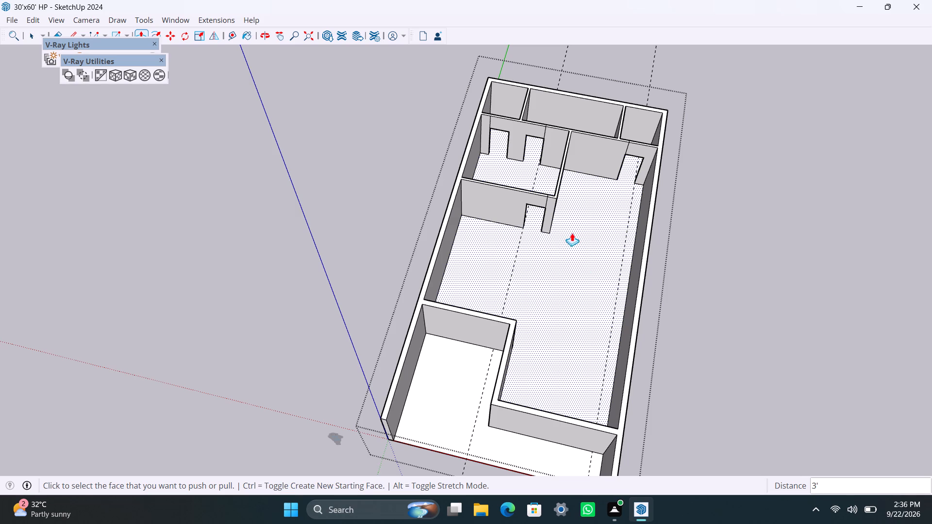
key(space)
scroll(573, 232, up, 2)
middle_drag(580, 225, 416, 230)
scroll(540, 258, up, 2)
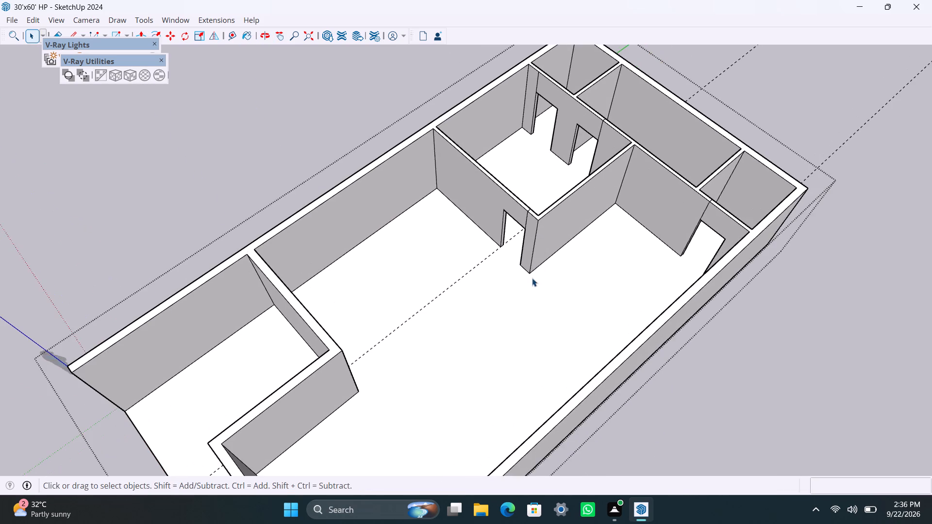
Copy the vertical corner edge beside the new door 4.5" along the adjoining partition's side face.
middle_drag(529, 275, 434, 275)
scroll(558, 271, up, 6)
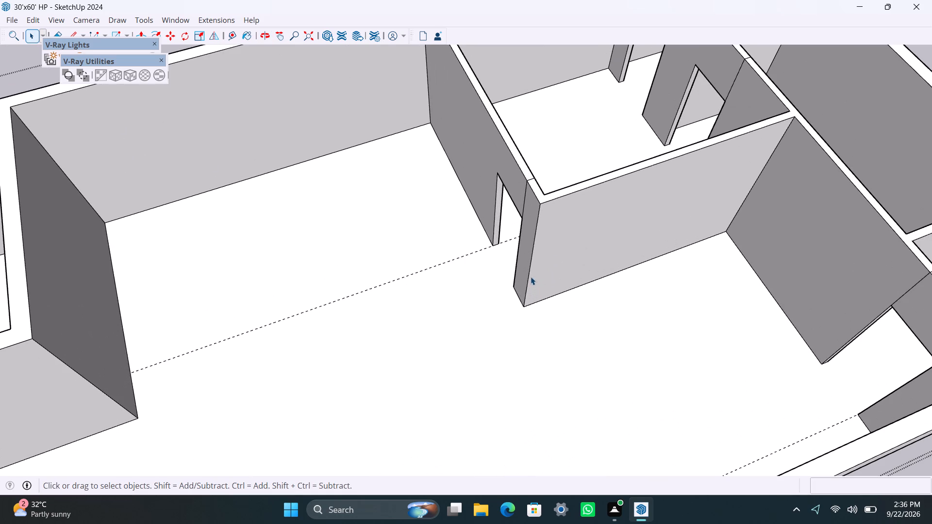
click(529, 272)
key(m)
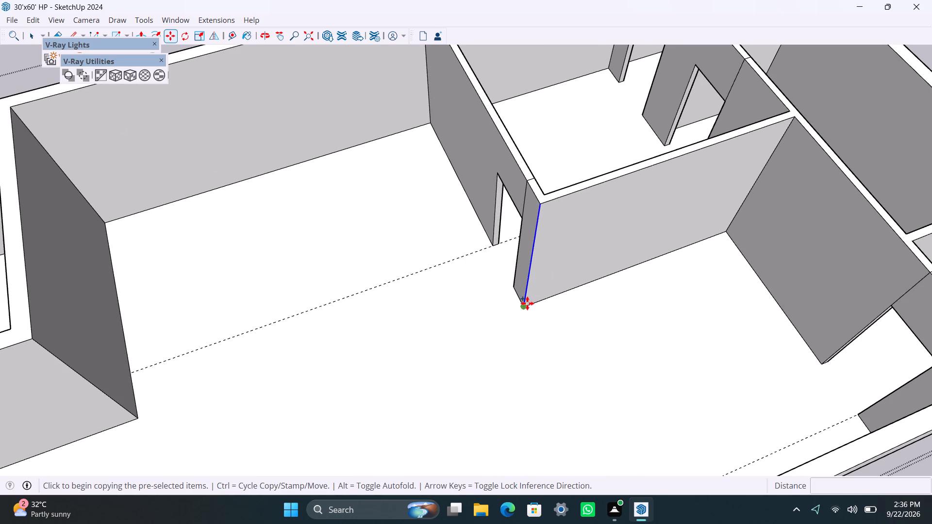
click(527, 303)
key(4)
text(.5")
key(Return)
key(space)
Push/Pull the 4.5" strip at the partition corner 1' outward as a short wall stub.
scroll(531, 287, up, 5)
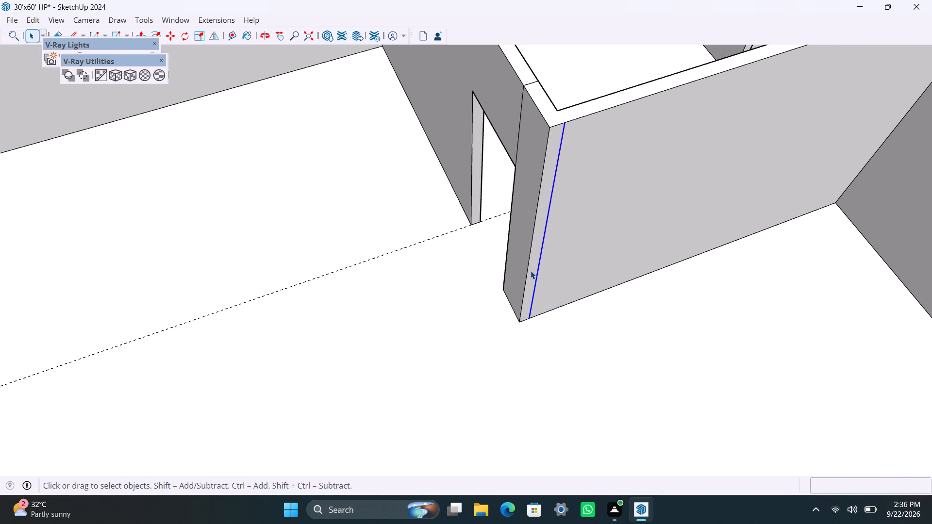
click(534, 263)
key(p)
drag(534, 262, 546, 296)
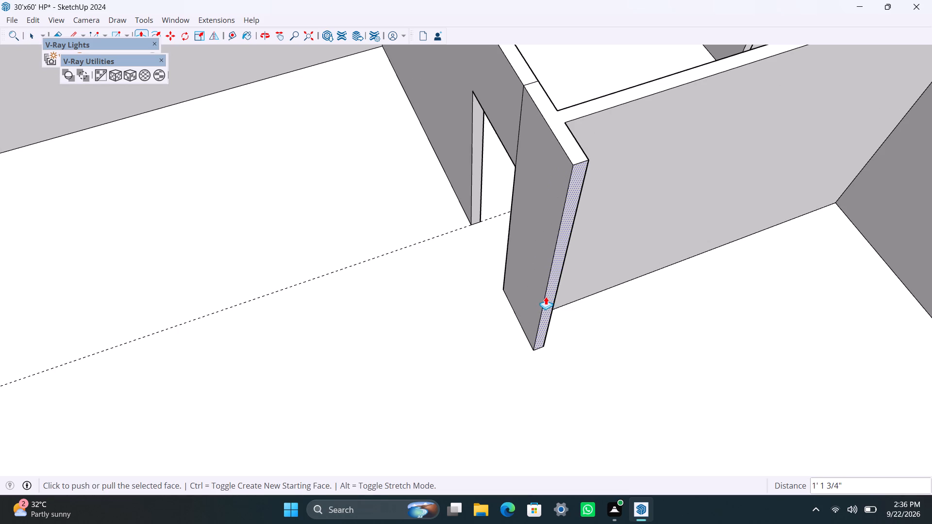
key(1)
key(apostrophe)
key(Return)
key(space)
Create a guide line 3' from the bottom edge of the wall stub's end face.
scroll(533, 275, down, 11)
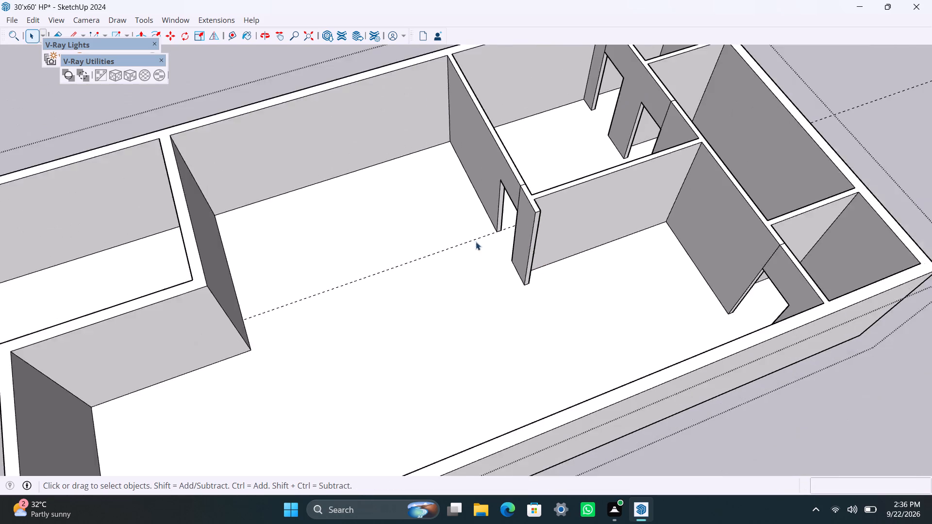
middle_drag(450, 259, 691, 344)
scroll(503, 242, up, 7)
middle_drag(540, 245, 480, 224)
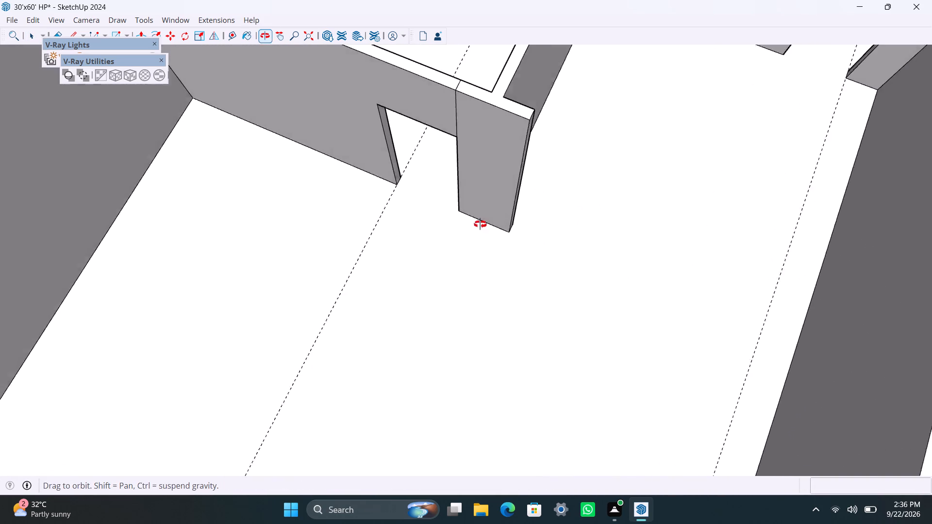
middle_drag(480, 224, 480, 225)
scroll(516, 248, up, 11)
key(t)
scroll(518, 229, up, 4)
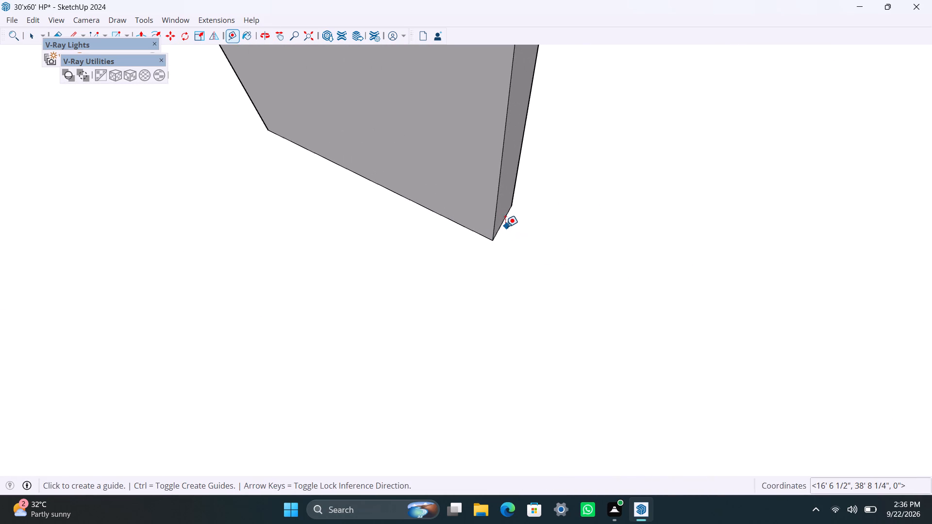
click(505, 225)
text(3')
key(Return)
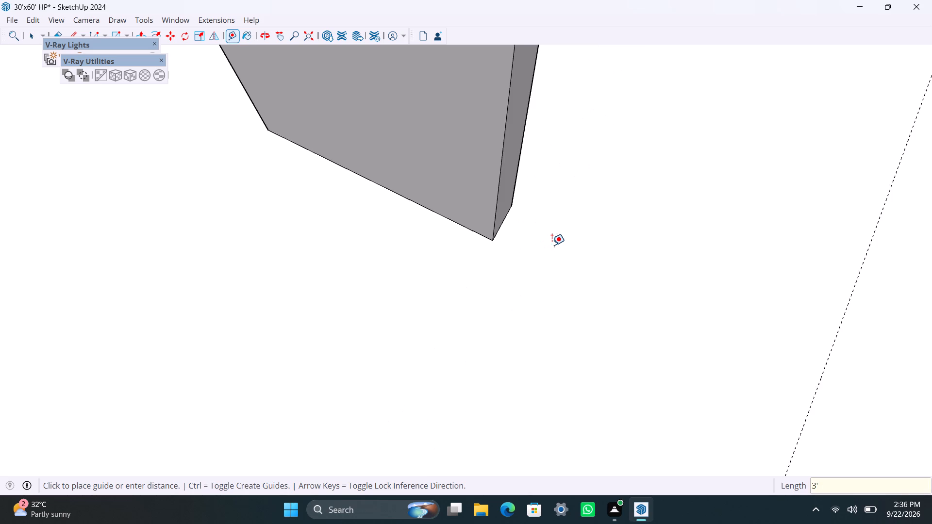
key(space)
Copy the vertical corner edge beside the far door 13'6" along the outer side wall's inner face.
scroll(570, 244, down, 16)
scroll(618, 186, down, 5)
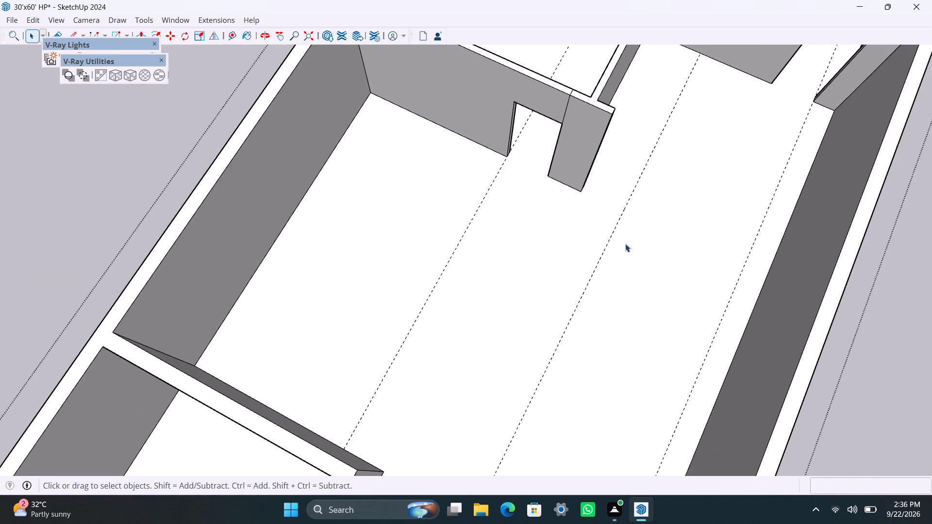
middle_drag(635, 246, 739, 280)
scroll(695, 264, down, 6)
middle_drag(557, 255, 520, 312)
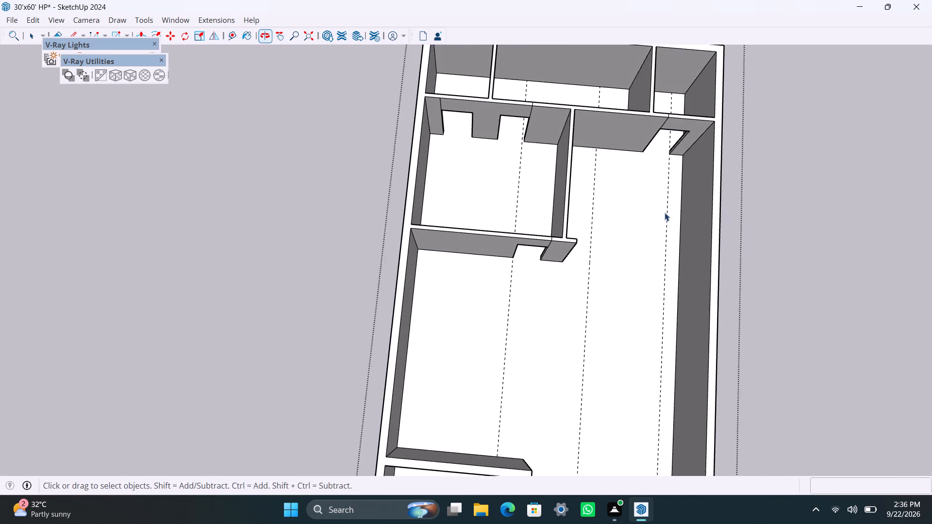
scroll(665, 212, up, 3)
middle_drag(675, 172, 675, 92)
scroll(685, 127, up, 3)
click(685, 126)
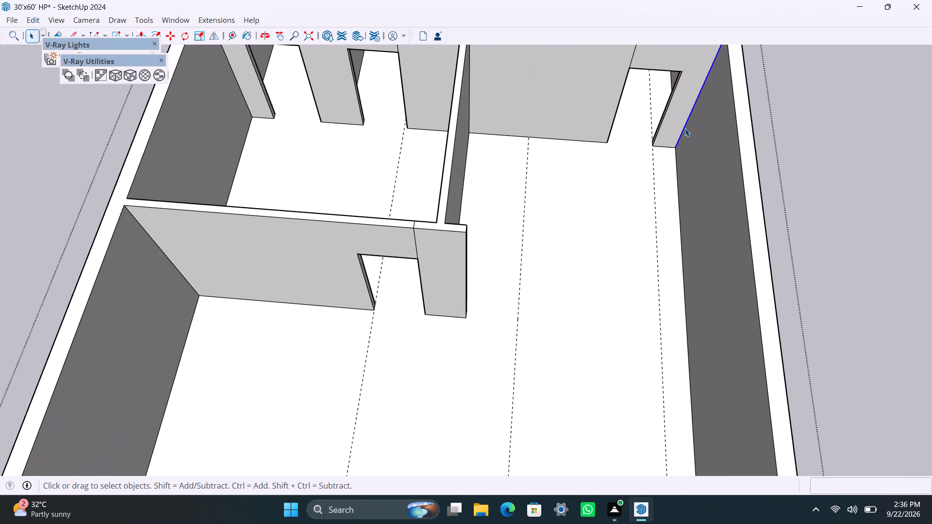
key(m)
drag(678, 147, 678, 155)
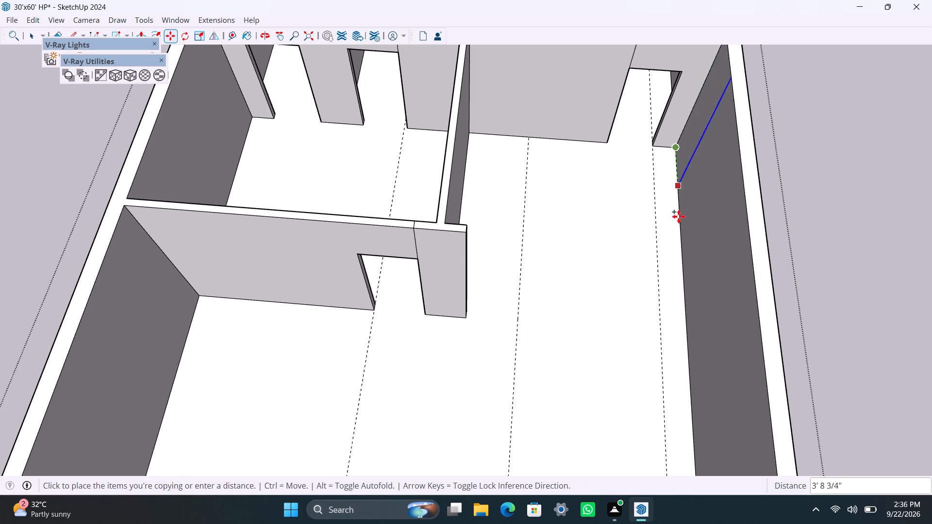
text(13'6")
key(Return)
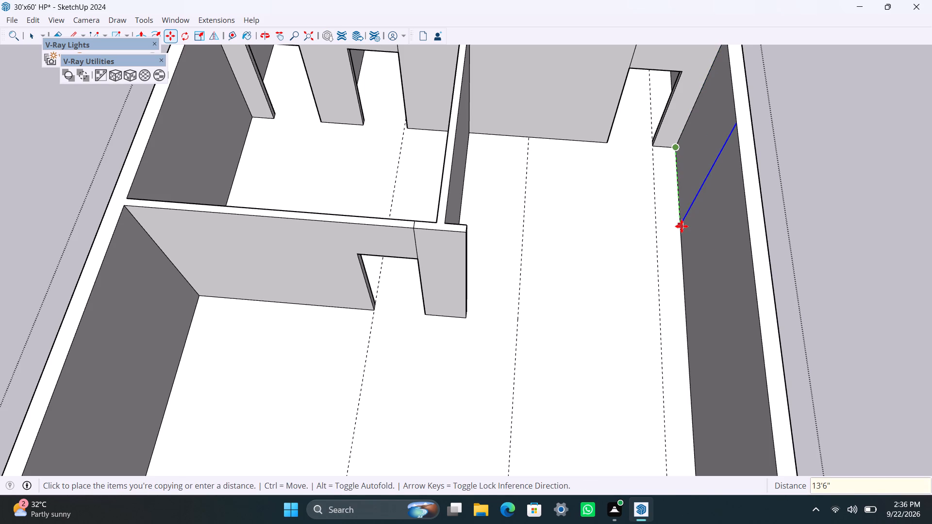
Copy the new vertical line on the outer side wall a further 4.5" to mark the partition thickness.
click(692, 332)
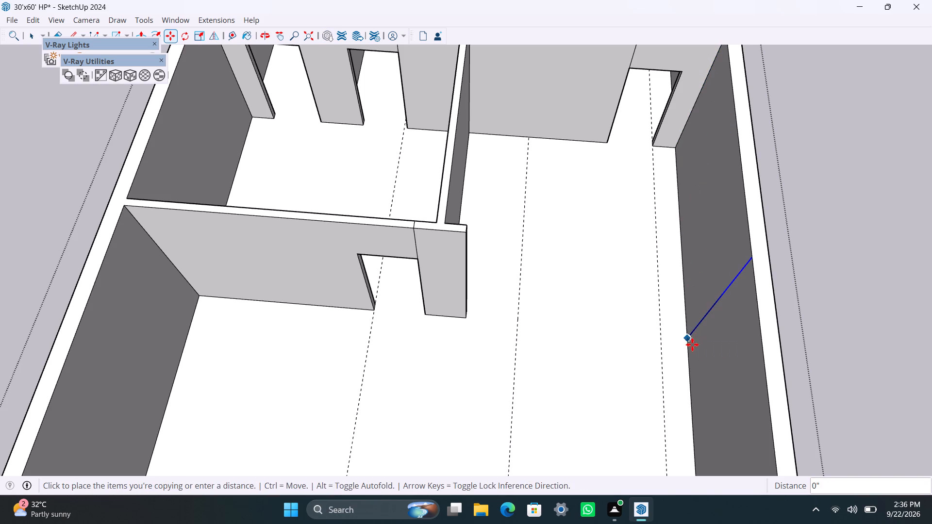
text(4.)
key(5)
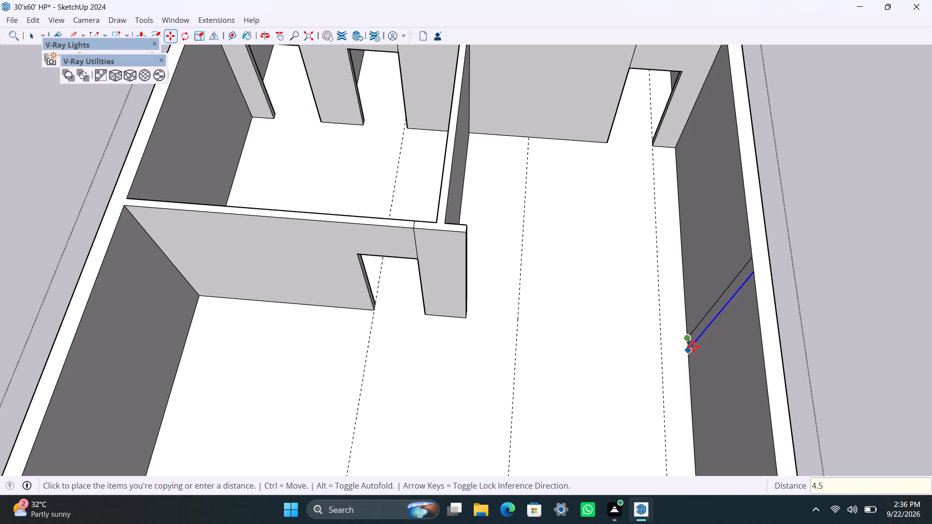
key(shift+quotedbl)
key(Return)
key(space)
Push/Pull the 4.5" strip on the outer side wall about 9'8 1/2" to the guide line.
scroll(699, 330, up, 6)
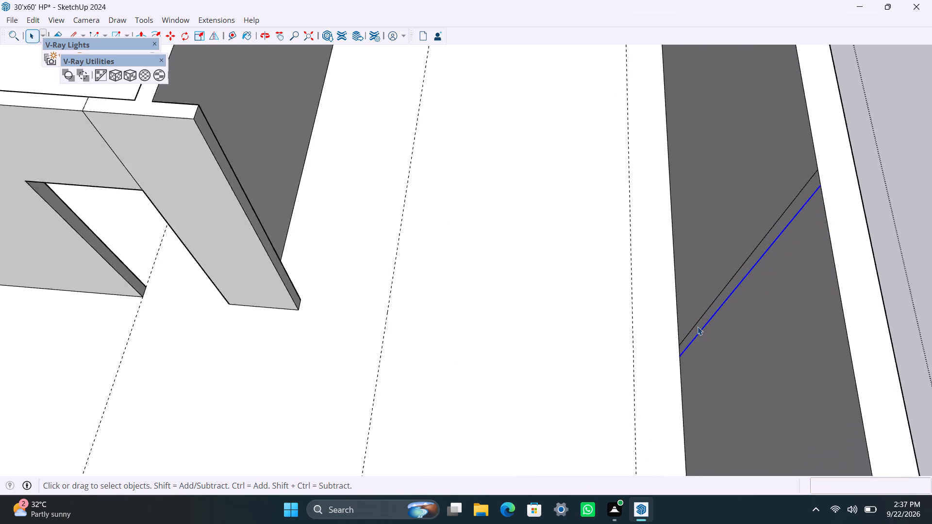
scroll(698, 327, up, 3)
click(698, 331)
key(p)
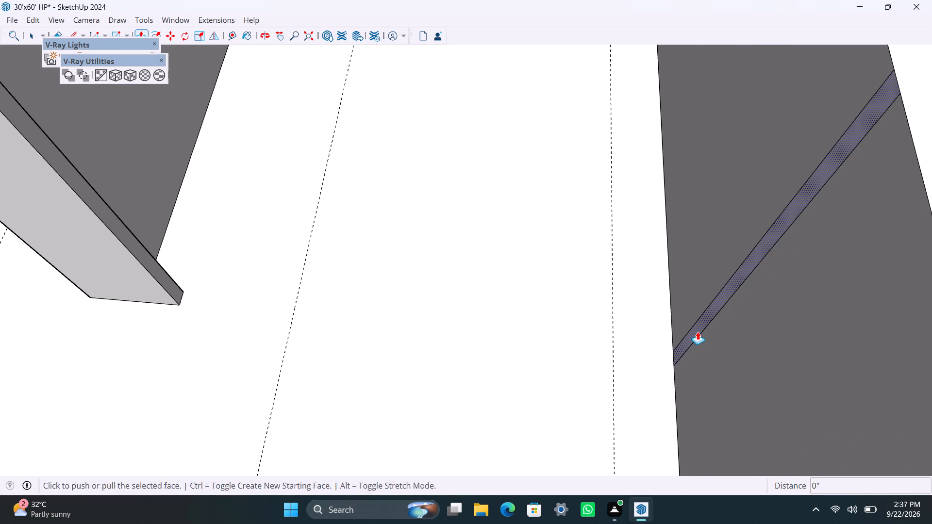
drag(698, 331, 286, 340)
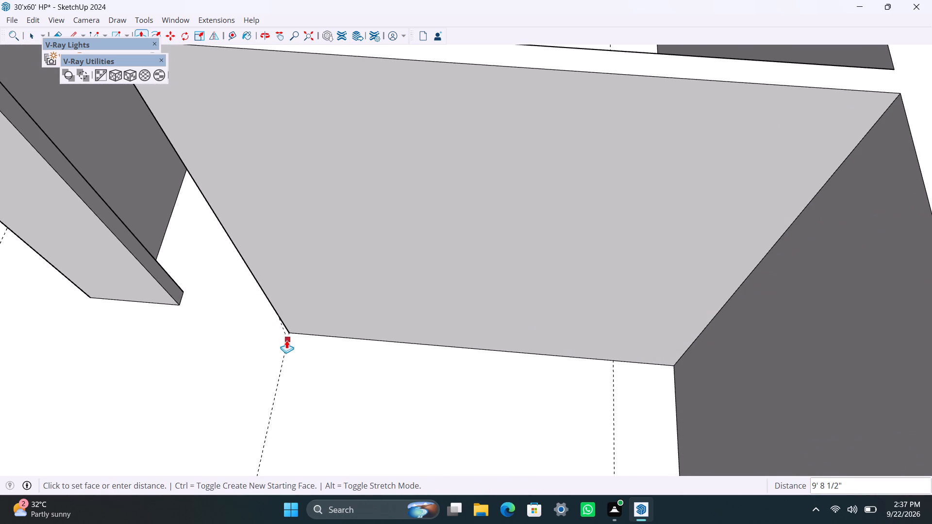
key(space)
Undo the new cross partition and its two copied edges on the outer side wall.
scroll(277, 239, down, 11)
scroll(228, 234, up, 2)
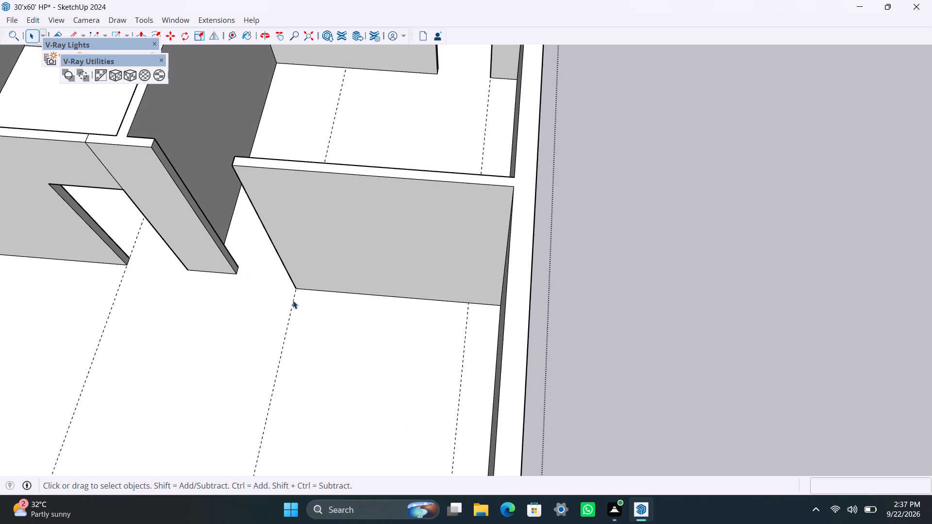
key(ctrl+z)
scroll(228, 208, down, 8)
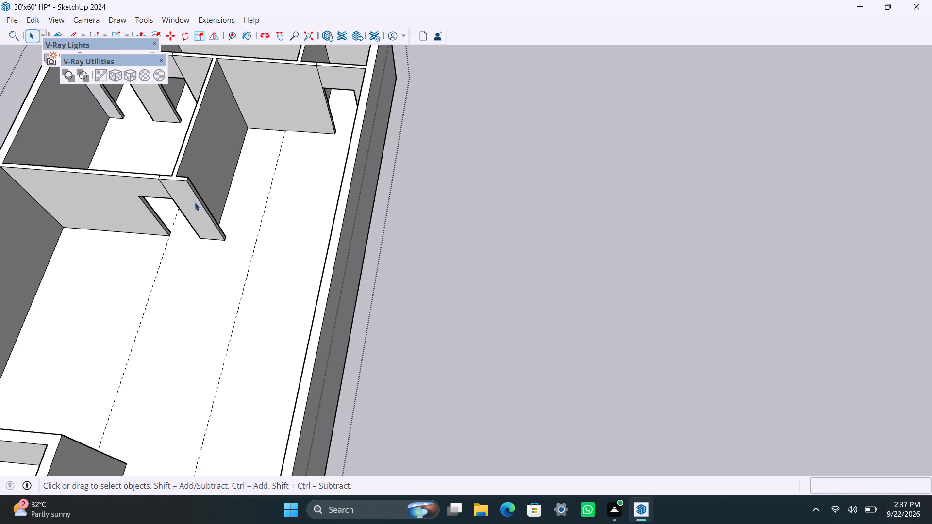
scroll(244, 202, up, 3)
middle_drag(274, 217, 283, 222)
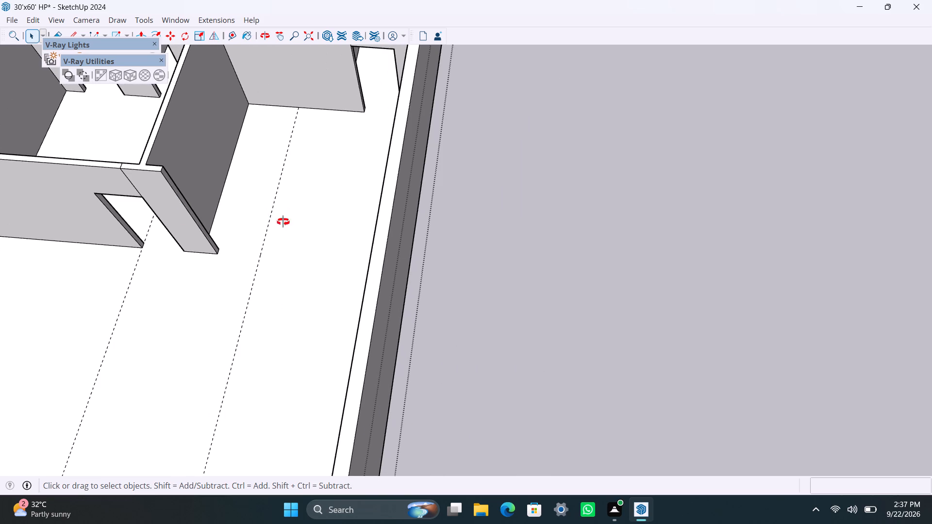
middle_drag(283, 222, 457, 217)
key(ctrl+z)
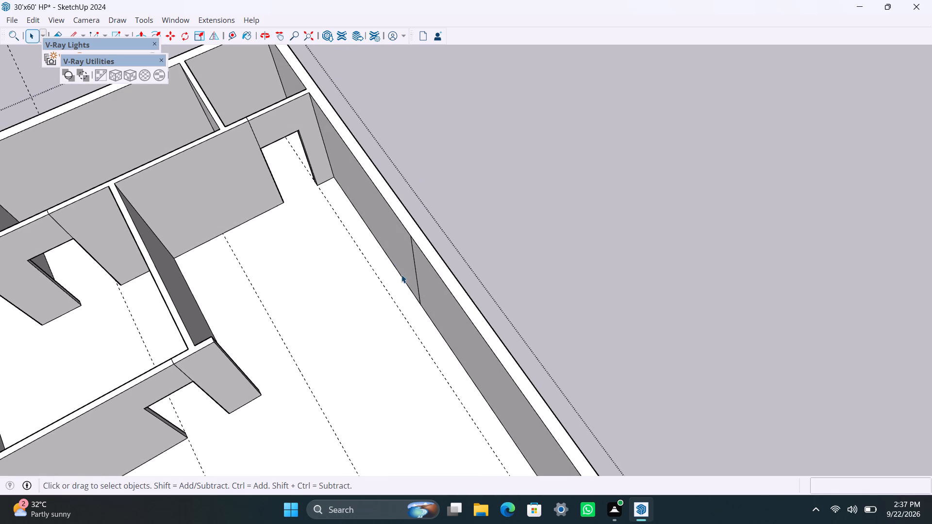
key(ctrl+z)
Copy the vertical corner edge beside the far door 13' along the outer side wall's inner face.
scroll(325, 188, up, 2)
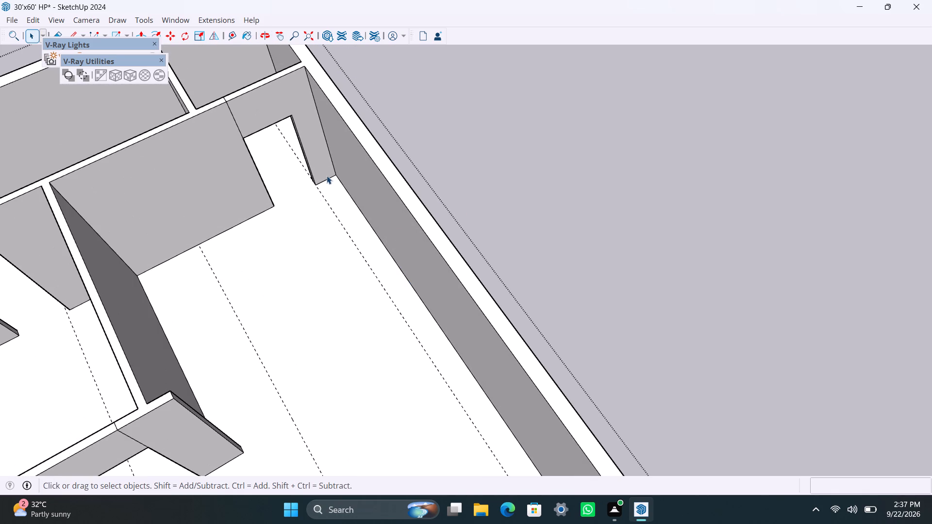
click(330, 158)
key(m)
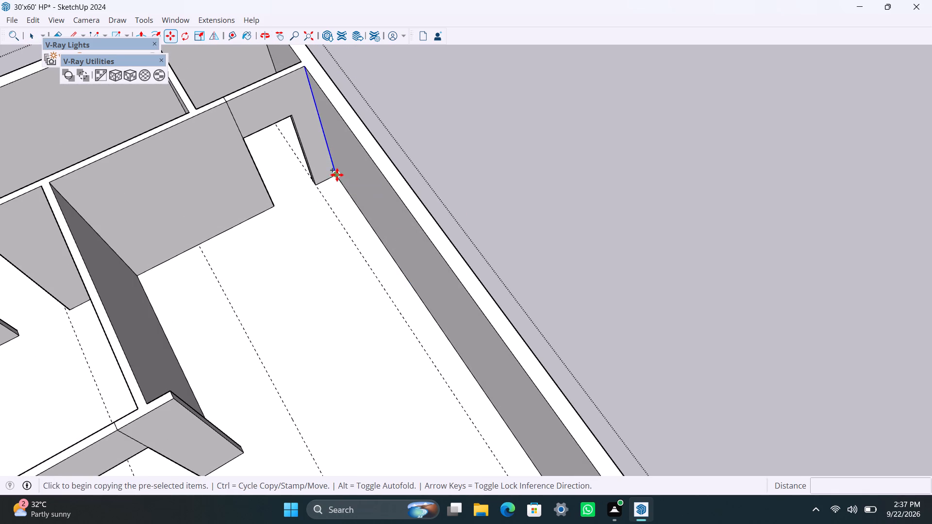
click(338, 177)
text(13')
key(Return)
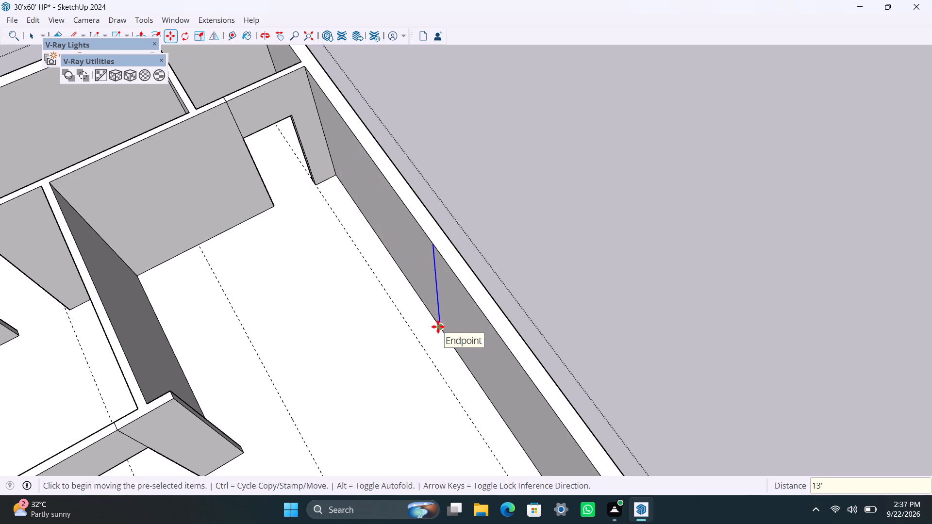
Copy the new vertical line on the outer side wall a further 4.5" to mark the partition thickness.
click(439, 324)
key(4)
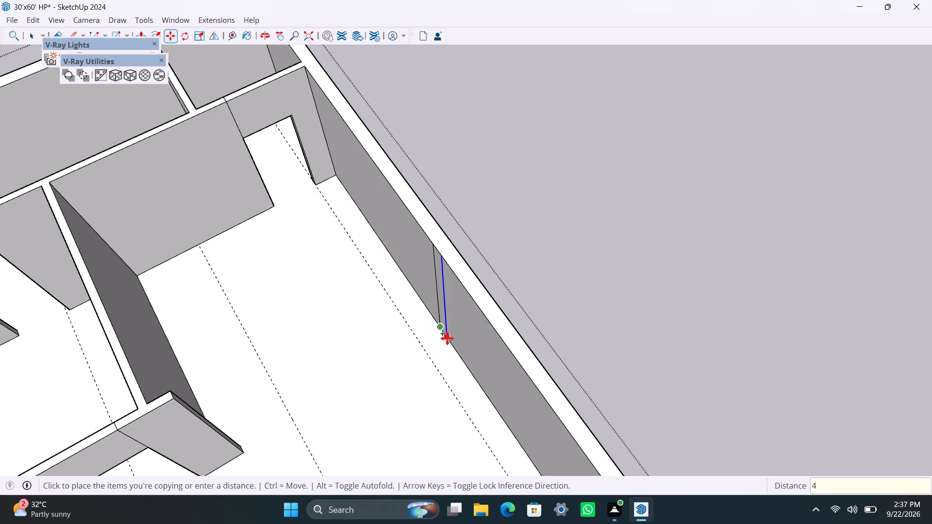
text(.5")
key(Return)
key(space)
Push/Pull the 4.5" strip on the outer side wall about 9'8 1/2" to the guide line.
scroll(439, 328, up, 2)
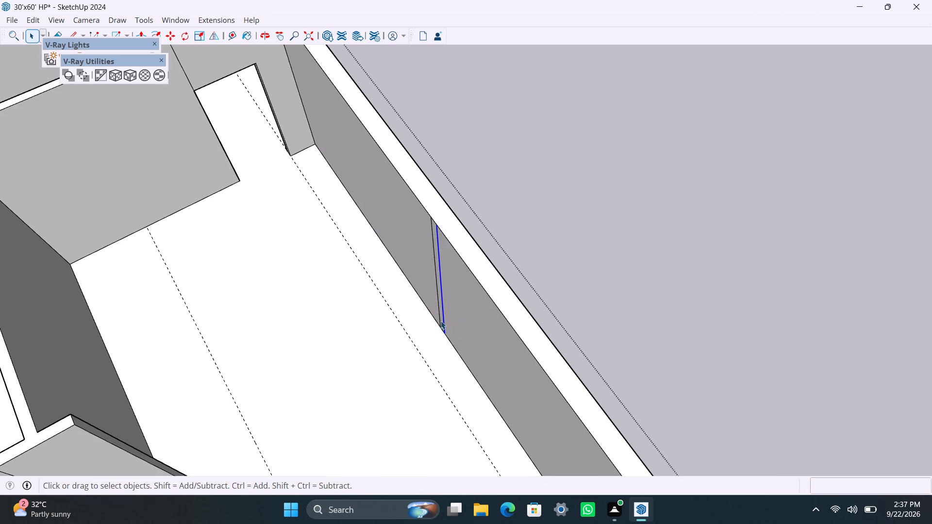
scroll(441, 321, up, 6)
click(441, 320)
key(p)
drag(441, 320, 377, 360)
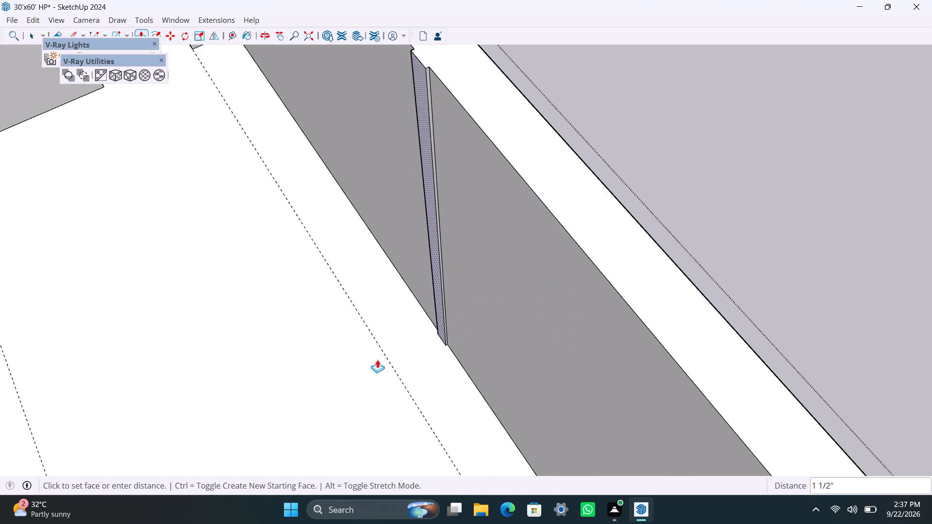
drag(377, 360, 46, 222)
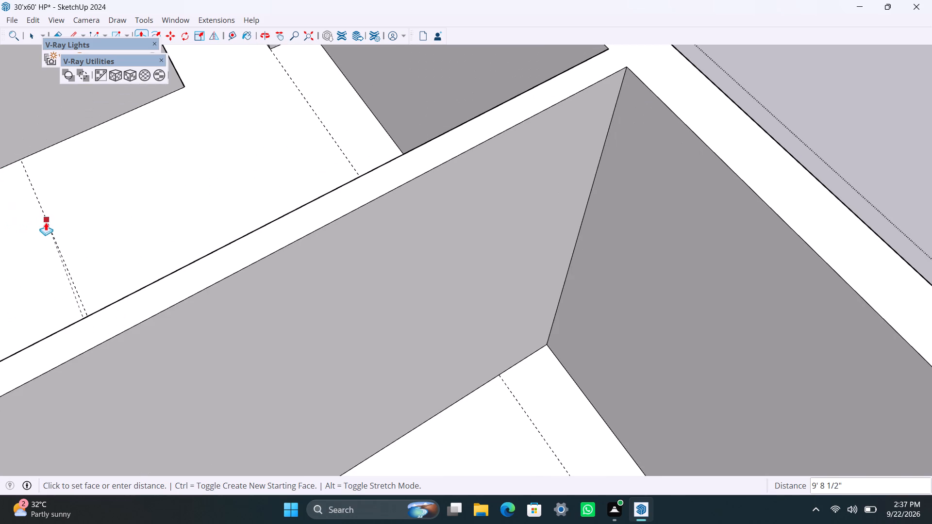
drag(46, 222, 47, 223)
scroll(71, 223, down, 16)
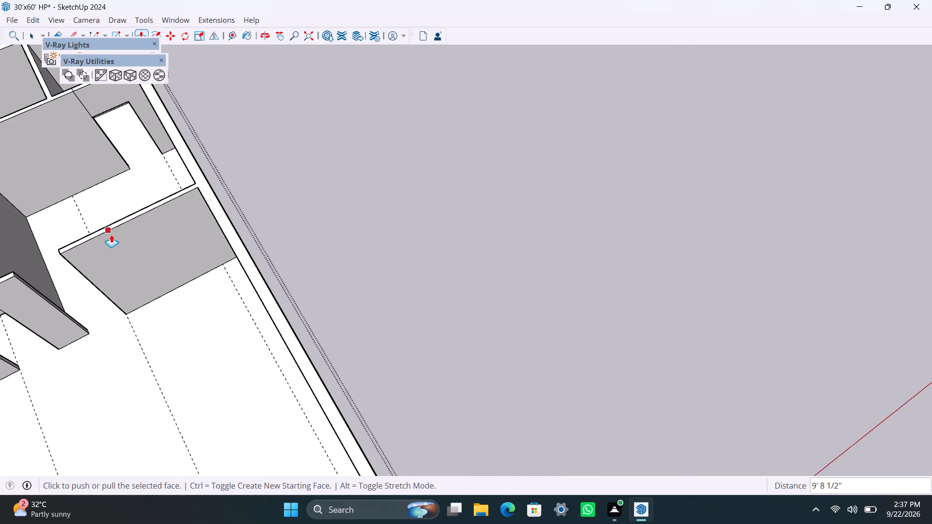
Copy the top edge of the 1' wall stub's end face 3' down to mark the door lintel.
shift+middle_drag(116, 234, 317, 247)
scroll(286, 304, up, 8)
middle_drag(276, 362, 178, 366)
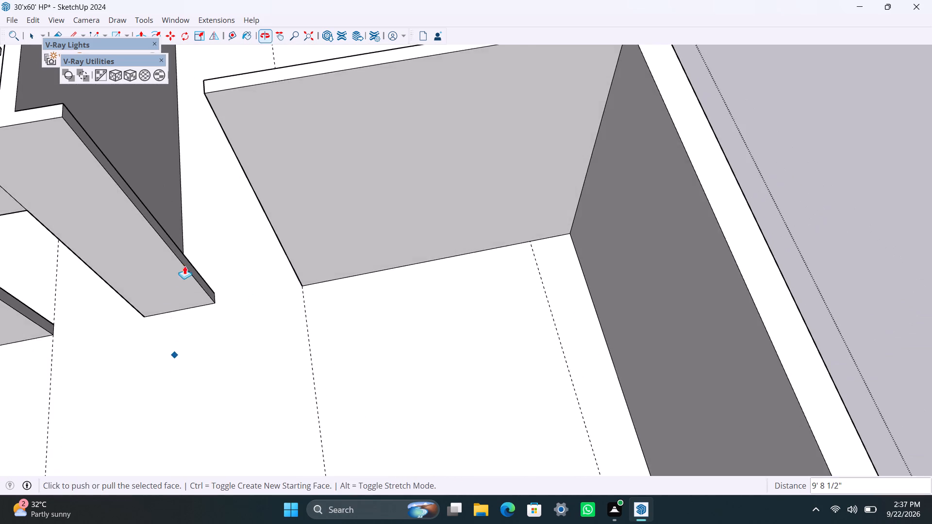
scroll(189, 260, down, 6)
middle_drag(230, 290, 172, 310)
key(v)
scroll(117, 125, up, 3)
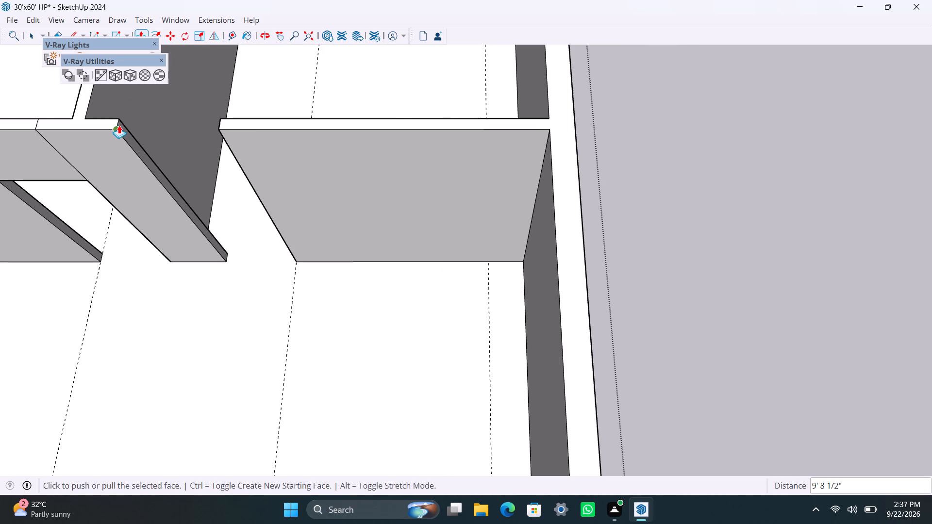
key(v)
key(space)
scroll(128, 127, up, 3)
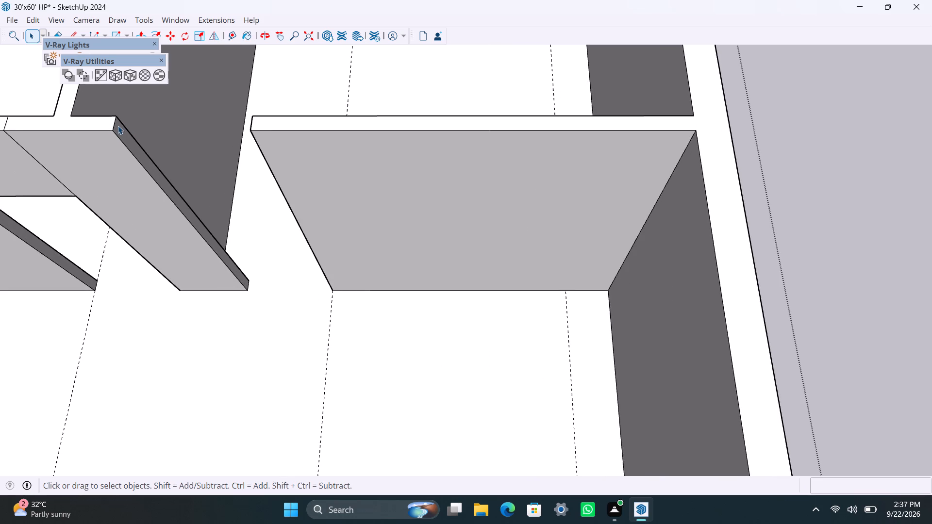
click(116, 121)
key(m)
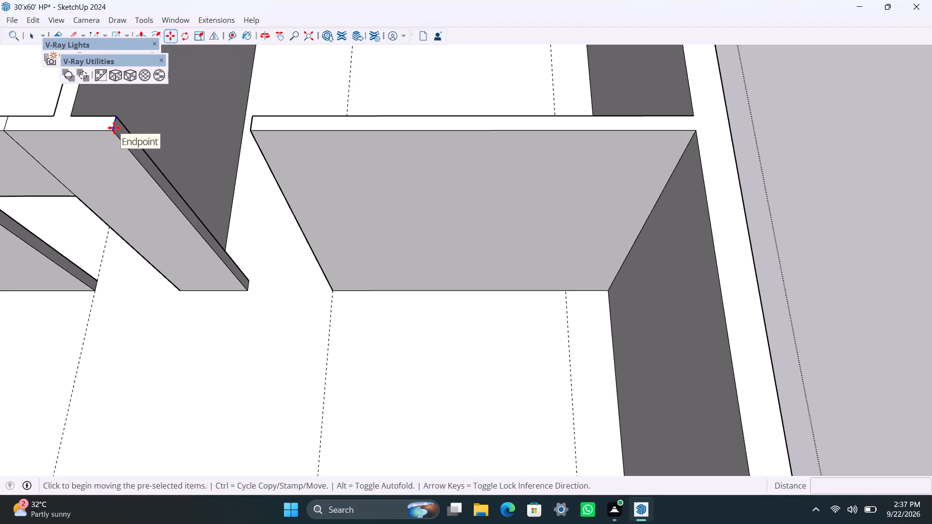
drag(116, 127, 116, 133)
text(3')
key(Return)
key(space)
Push/Pull the marked lintel face 3' across the door opening to the opposite partition, and save the model.
click(140, 154)
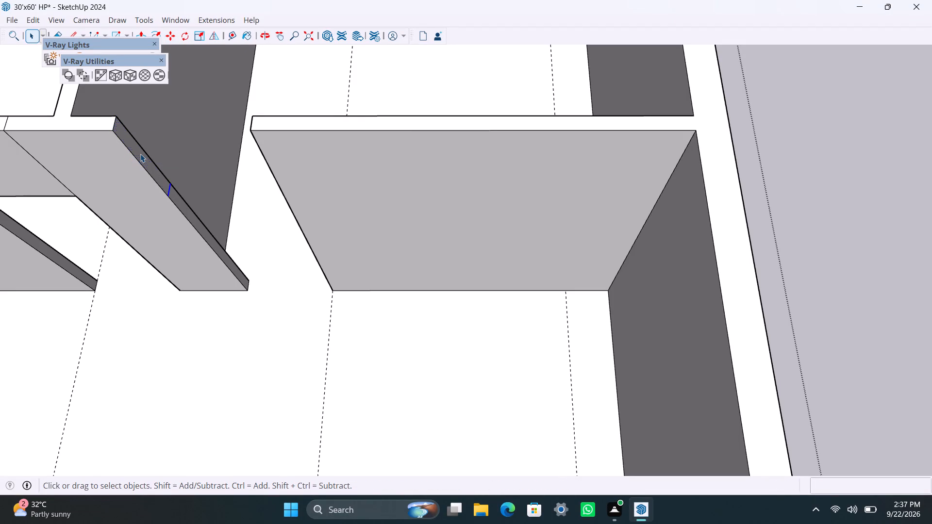
key(p)
drag(140, 154, 277, 153)
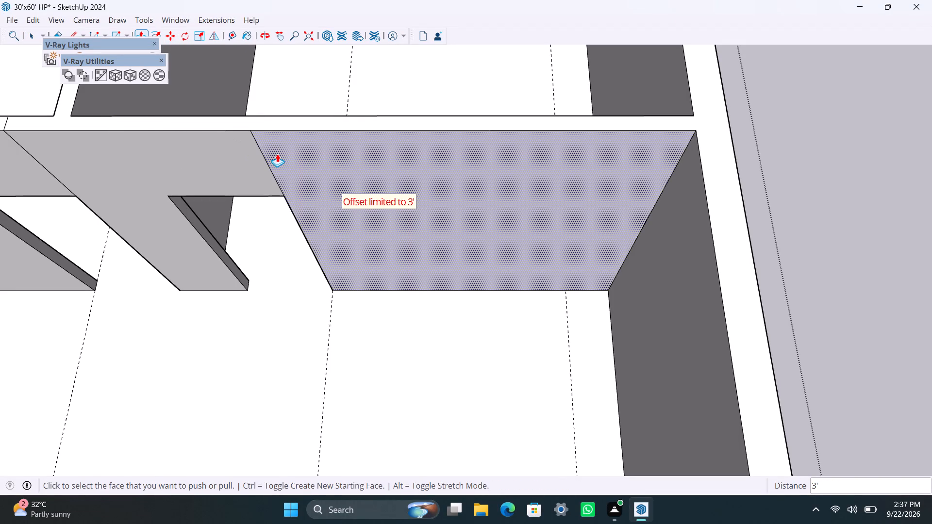
key(ctrl+s)
Copy the hall's vertical corner edge beside the partition 13' along the outer side wall's inner face.
scroll(268, 177, down, 12)
scroll(286, 225, down, 5)
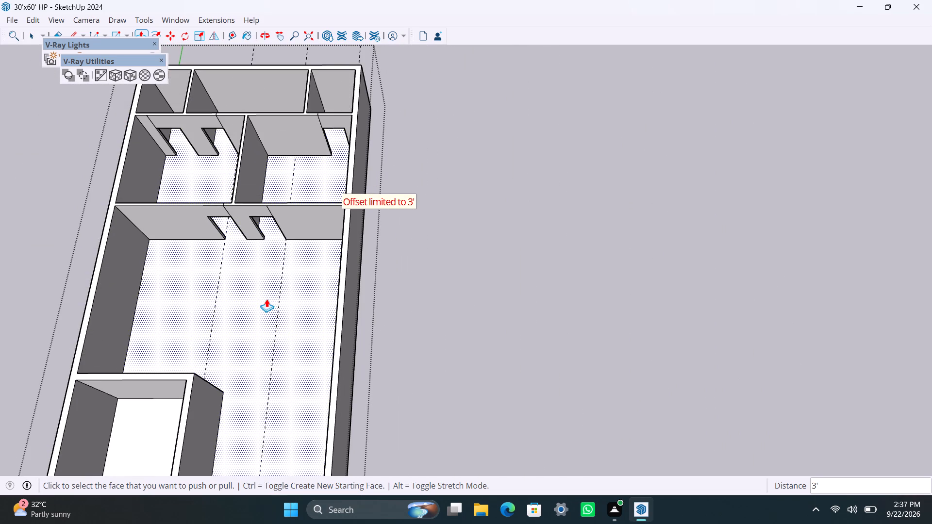
key(space)
scroll(269, 252, down, 5)
middle_drag(230, 292, 260, 300)
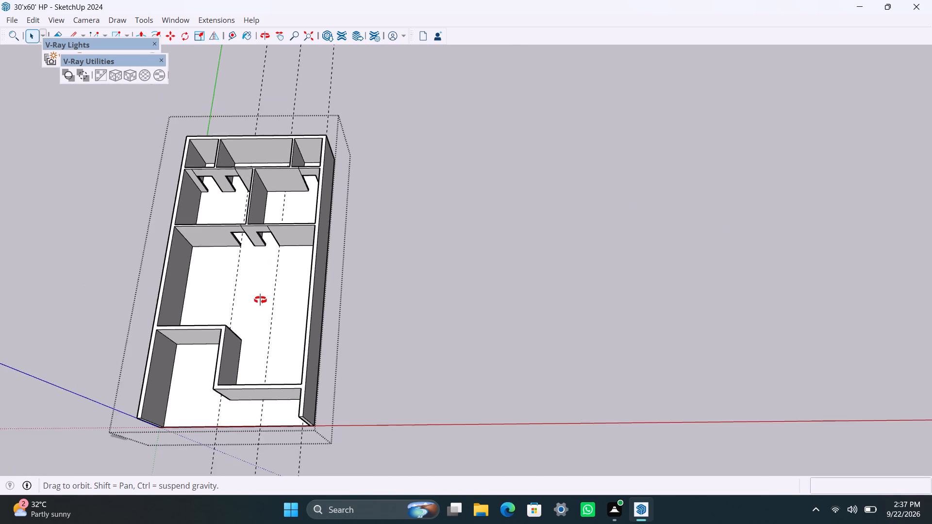
middle_drag(260, 300, 528, 290)
scroll(324, 409, down, 4)
shift+middle_drag(349, 377, 358, 200)
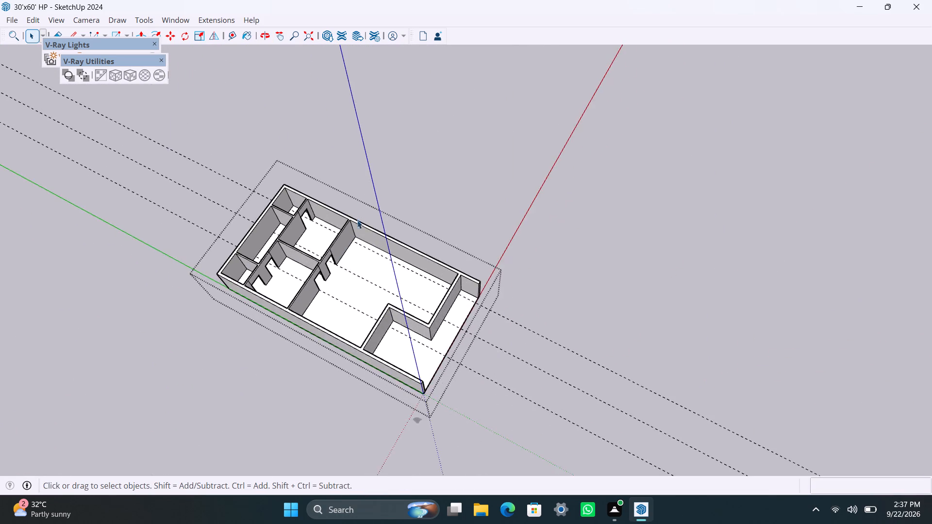
scroll(355, 225, up, 7)
middle_drag(400, 314, 416, 265)
scroll(373, 251, up, 5)
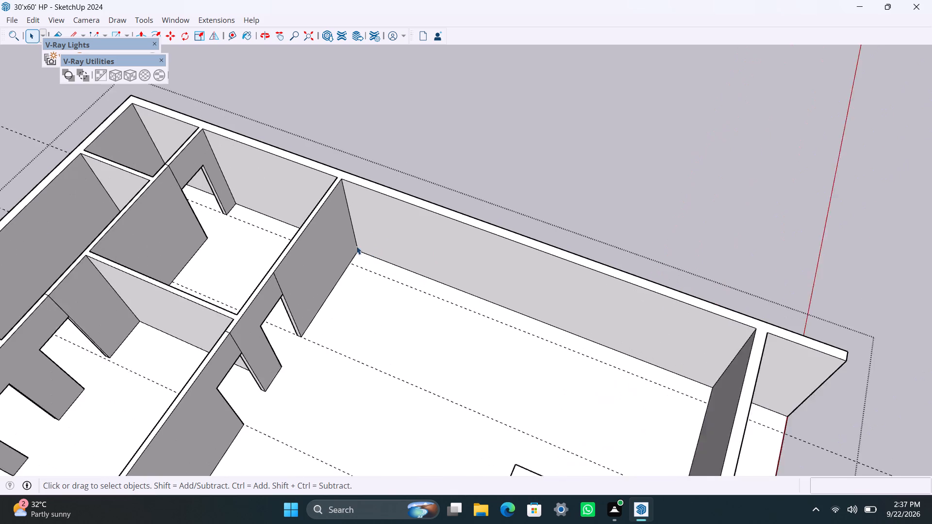
click(355, 238)
key(m)
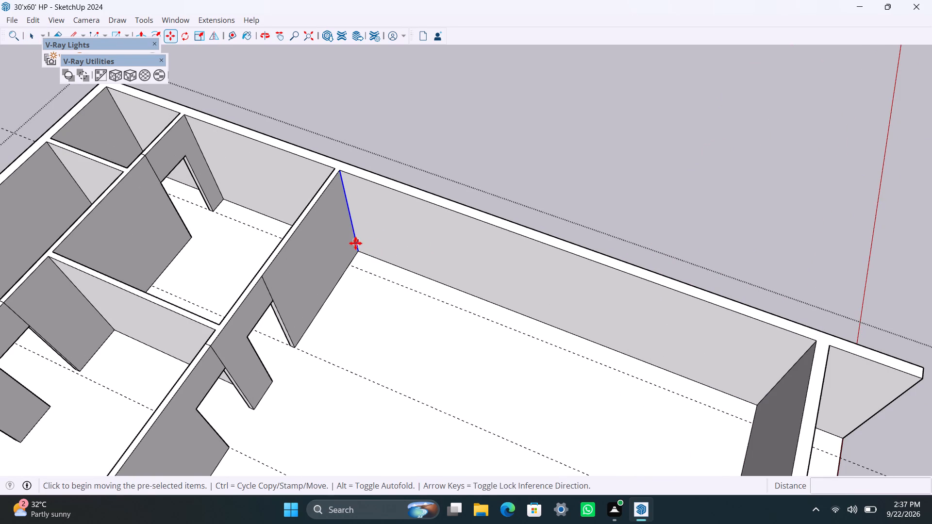
click(357, 252)
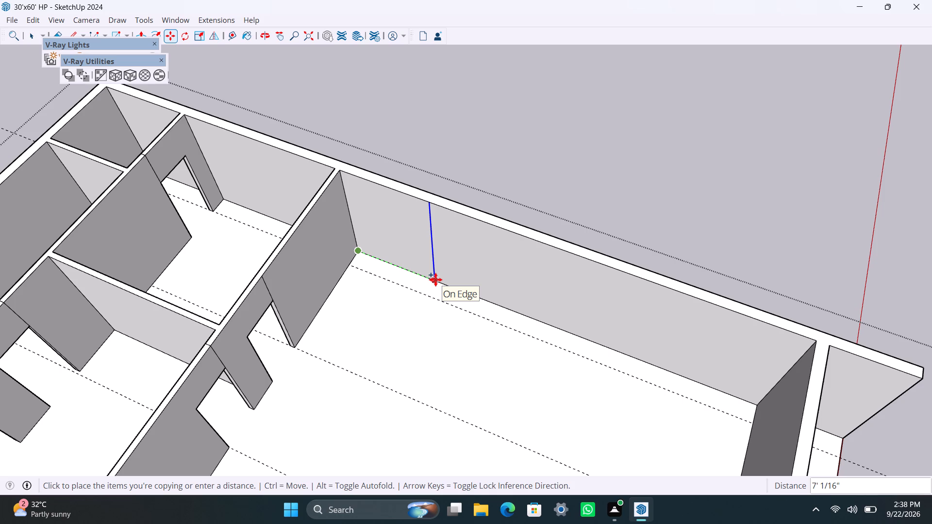
text(13)
key(apostrophe)
key(Return)
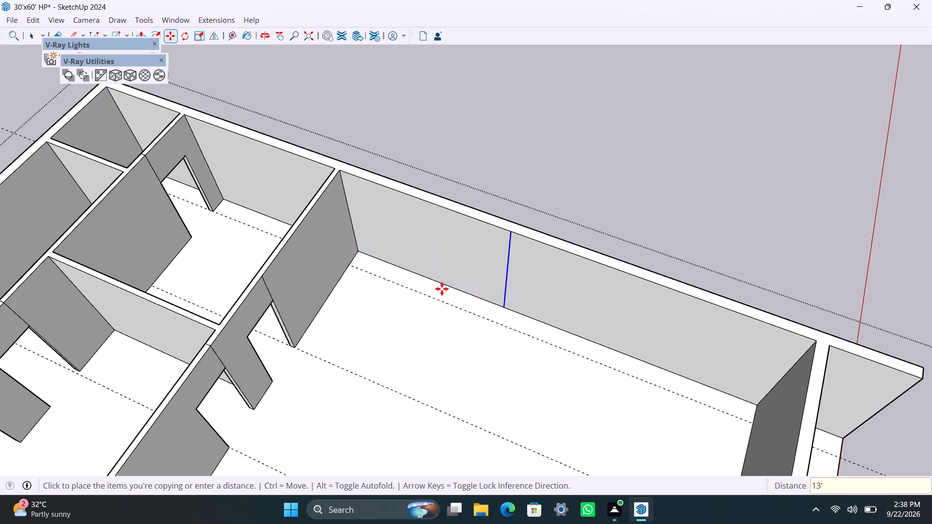
Copy the new vertical line on the outer side wall a further 4.5" to mark the partition thickness.
click(501, 307)
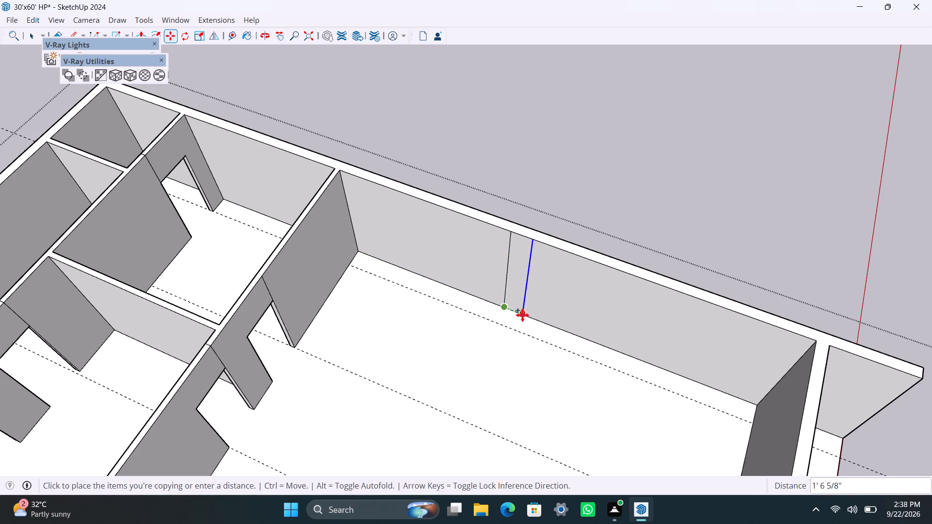
text(4.5")
key(Return)
key(space)
Push/Pull the 4.5" strip on the outer side wall 10' into the hall to form a partition.
scroll(514, 306, up, 4)
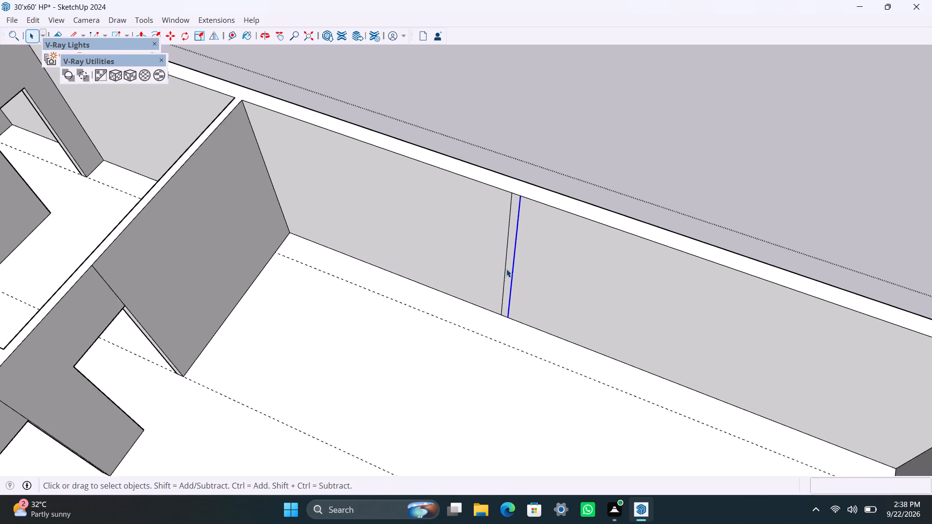
scroll(506, 269, up, 3)
scroll(508, 259, down, 2)
scroll(508, 259, up, 2)
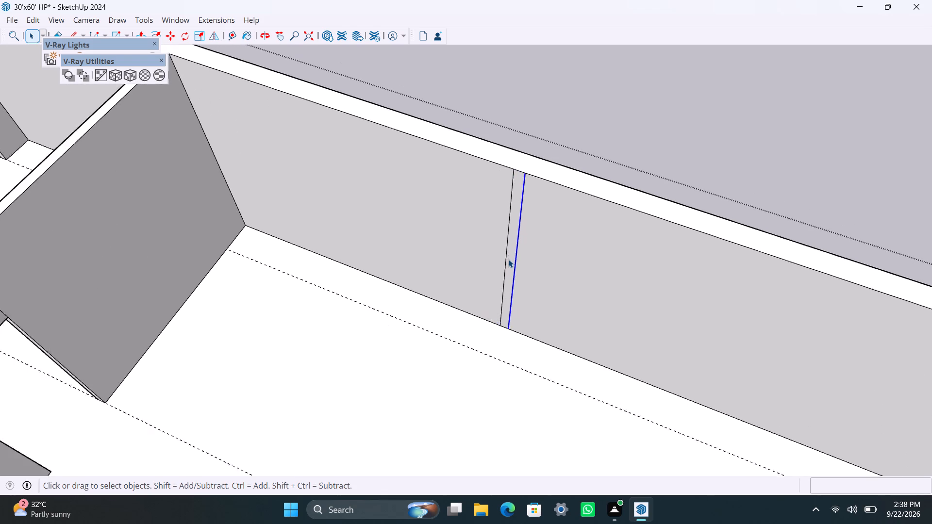
click(514, 251)
key(p)
drag(514, 251, 475, 343)
text(10')
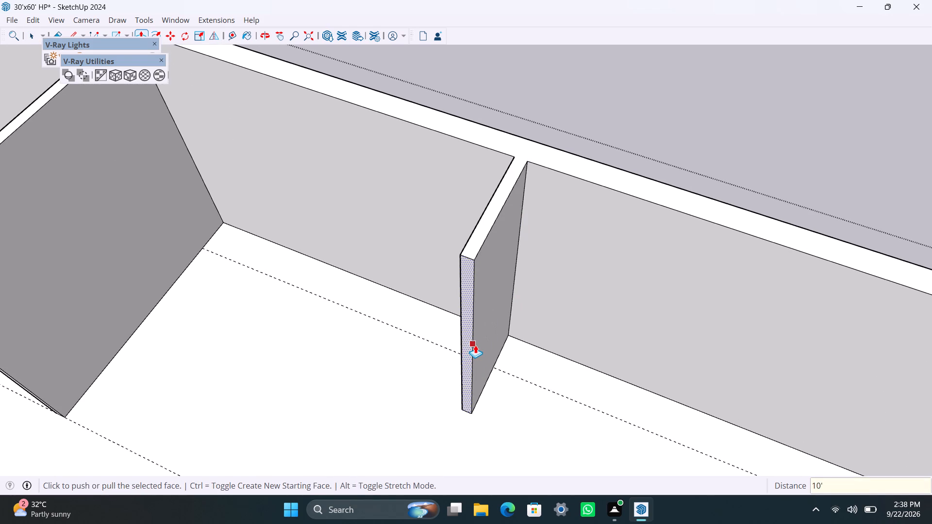
key(Return)
key(space)
Copy the vertical corner edge of the room's rear partition 10' along that partition, toward the door opening.
scroll(457, 328, down, 8)
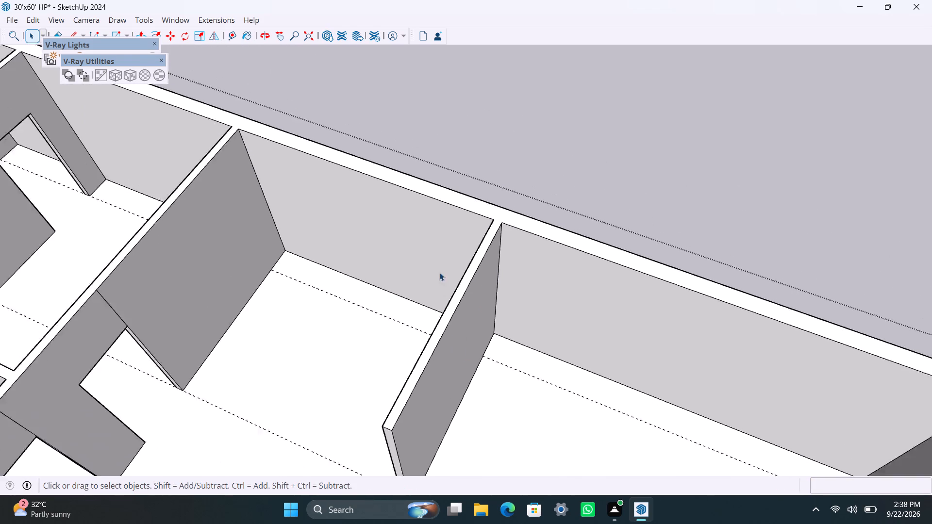
scroll(439, 272, down, 2)
shift+middle_drag(392, 401, 454, 386)
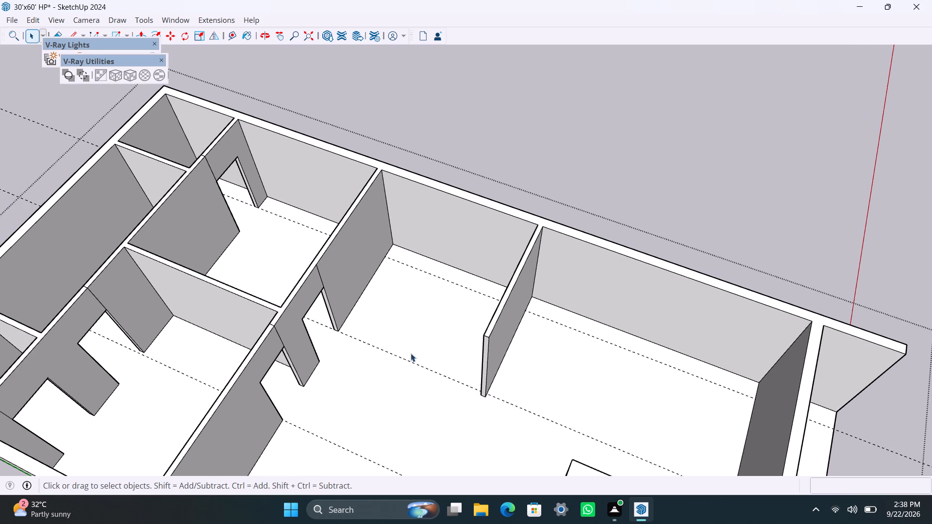
scroll(379, 346, up, 4)
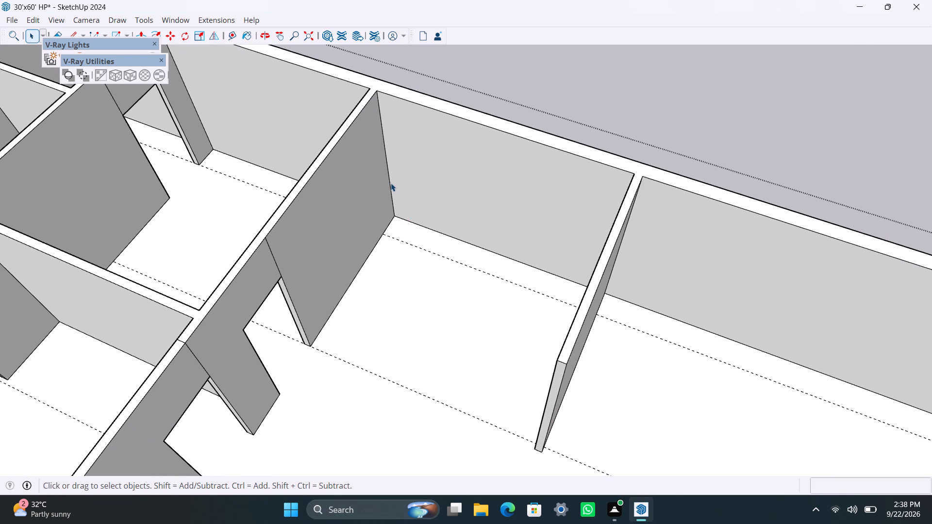
click(390, 180)
key(m)
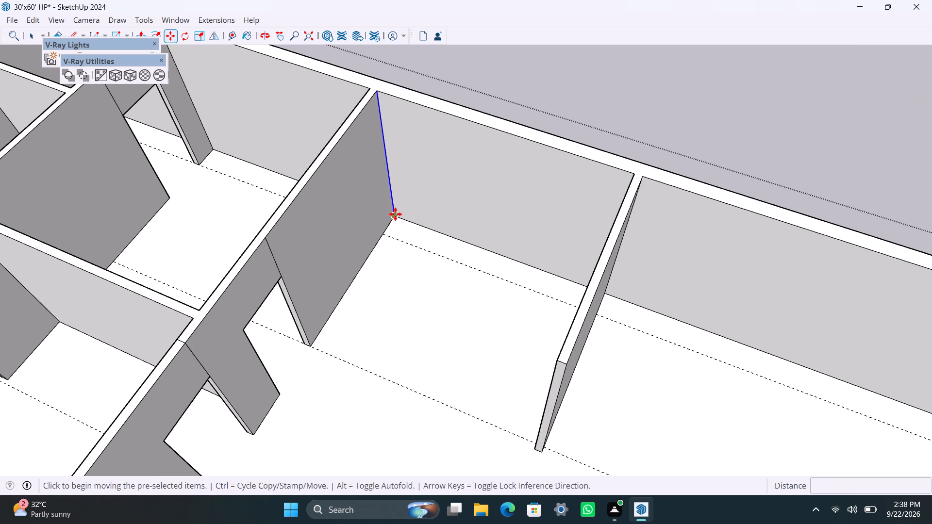
drag(395, 213, 392, 218)
text(10')
key(Return)
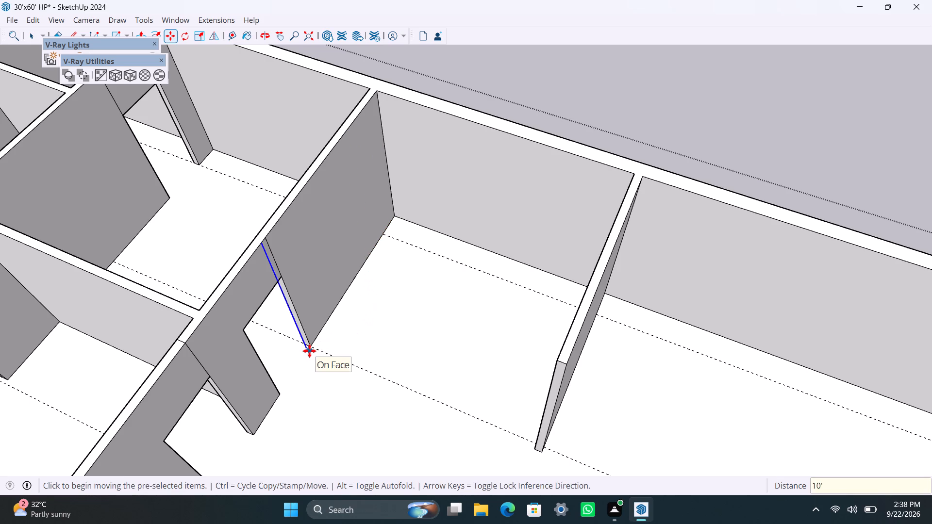
Copy the new vertical line beside the door opening a further 4.5" to mark a wall thickness.
click(309, 350)
text(4.5")
key(Return)
key(space)
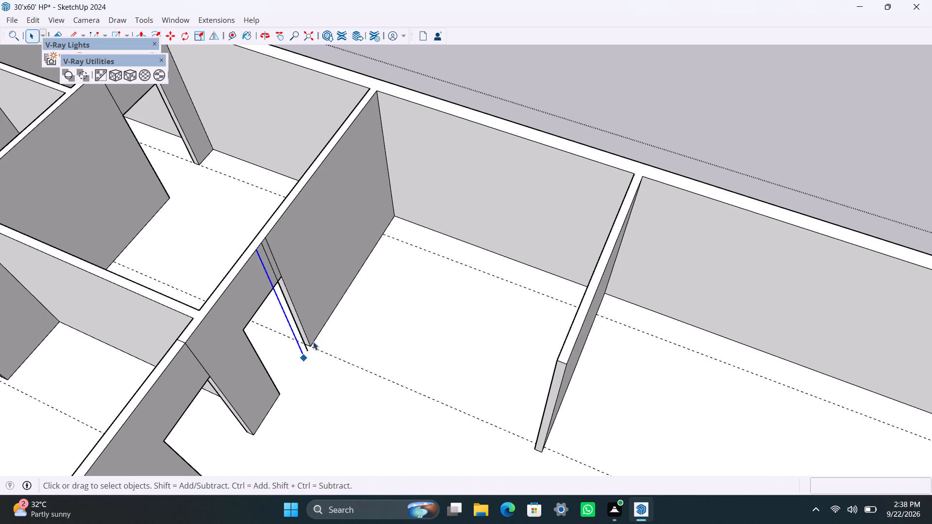
Push/Pull the door jamb face of the rear partition out to the farther copied vertical line.
scroll(313, 336, up, 9)
click(299, 325)
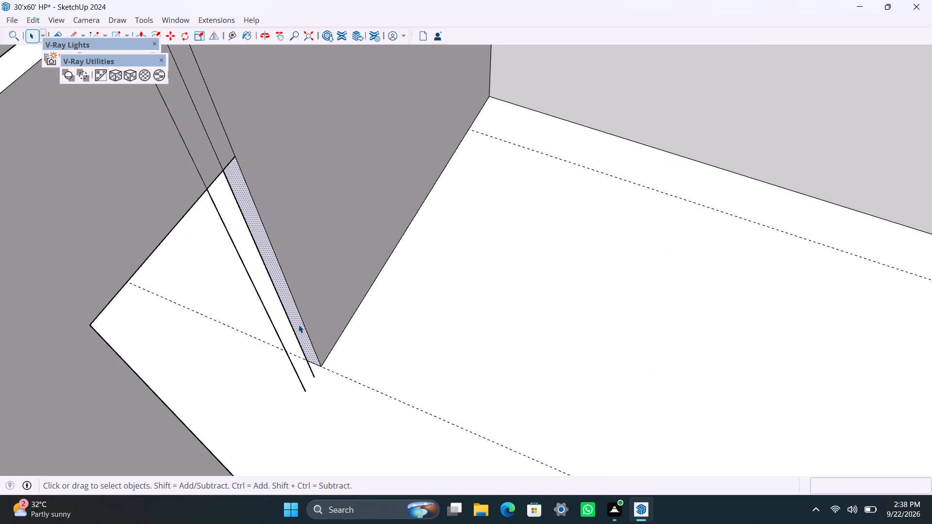
key(p)
drag(308, 329, 308, 345)
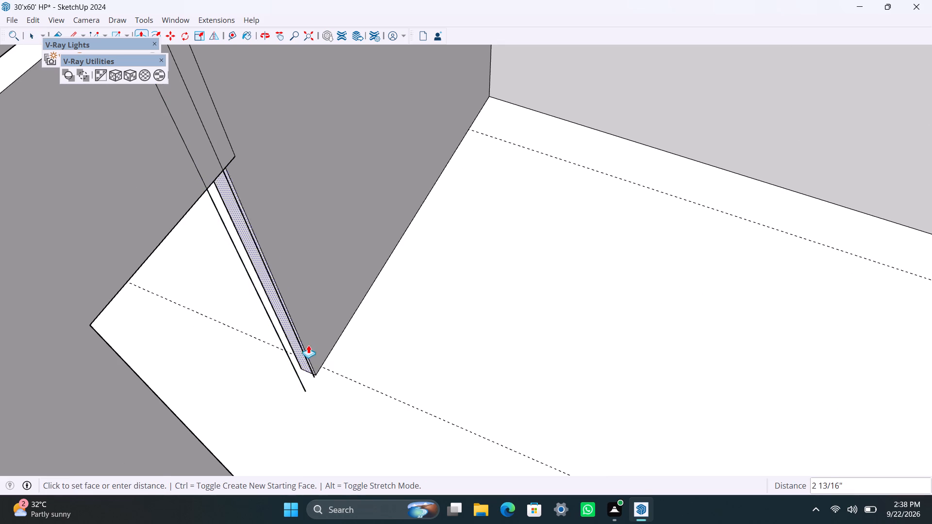
drag(308, 345, 308, 358)
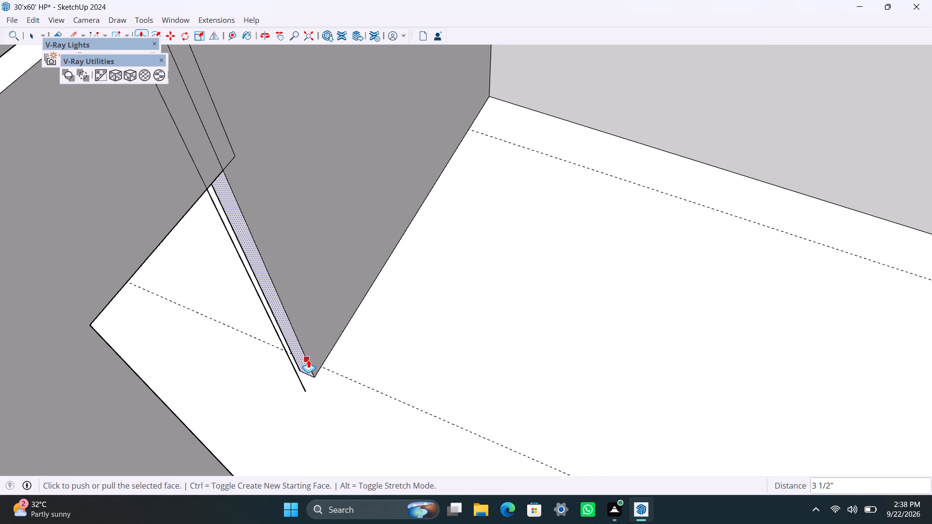
drag(308, 360, 309, 387)
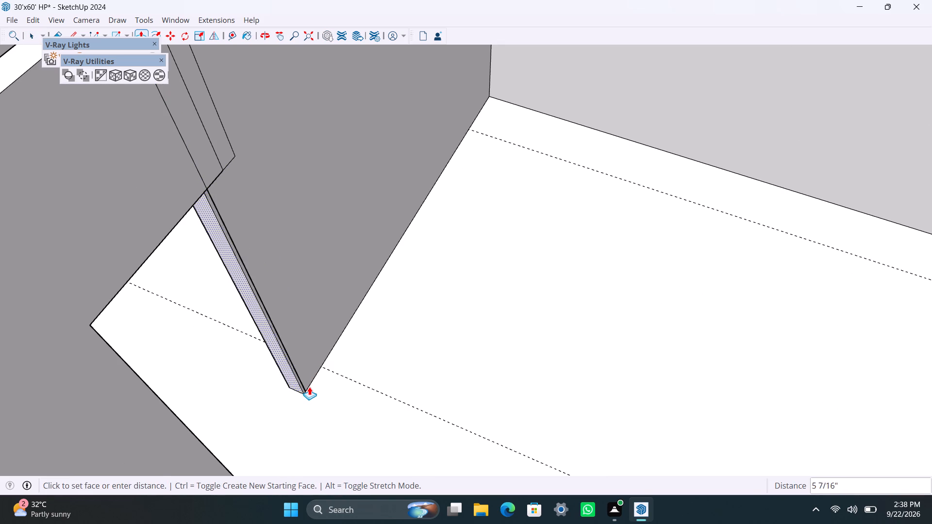
drag(309, 387, 308, 389)
key(space)
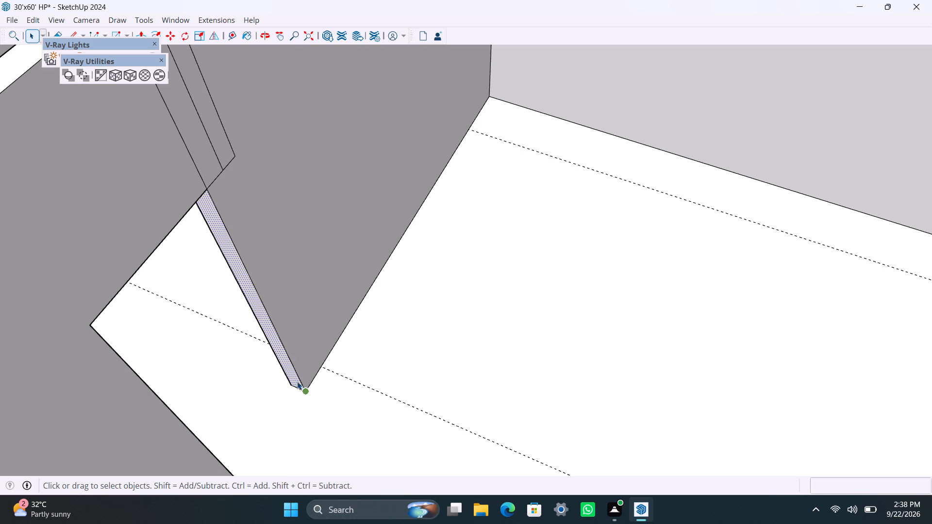
Place a 3' guide with the Tape Measure from the moved jamb's base corner across the door opening.
scroll(294, 388, down, 4)
middle_drag(294, 403, 217, 422)
scroll(247, 379, up, 2)
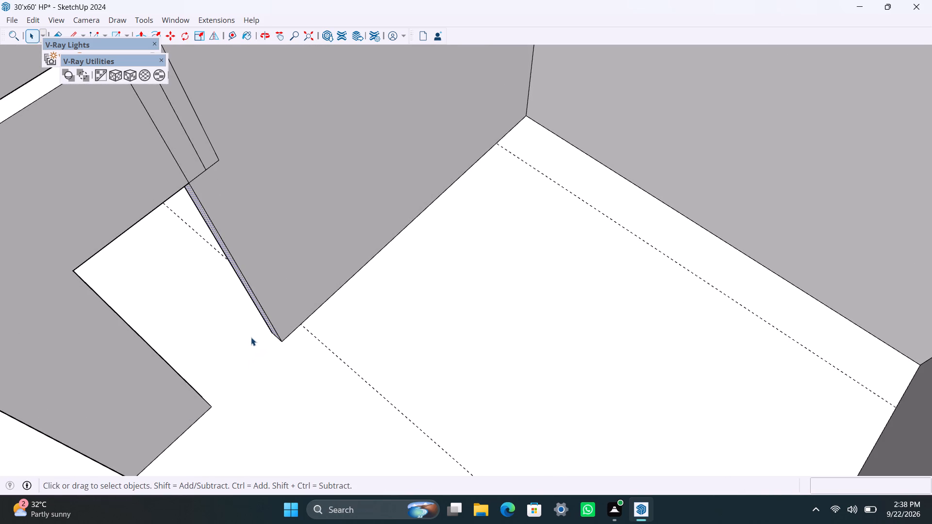
scroll(250, 337, down, 2)
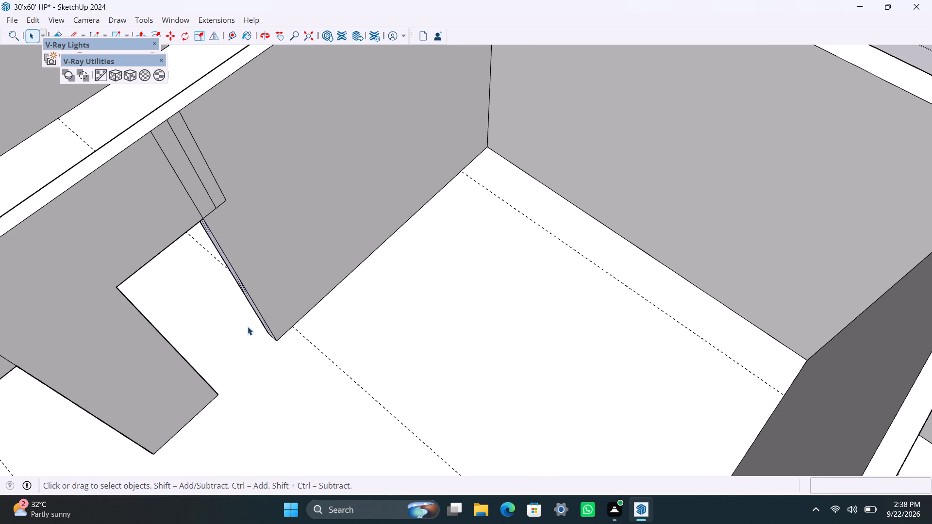
key(t)
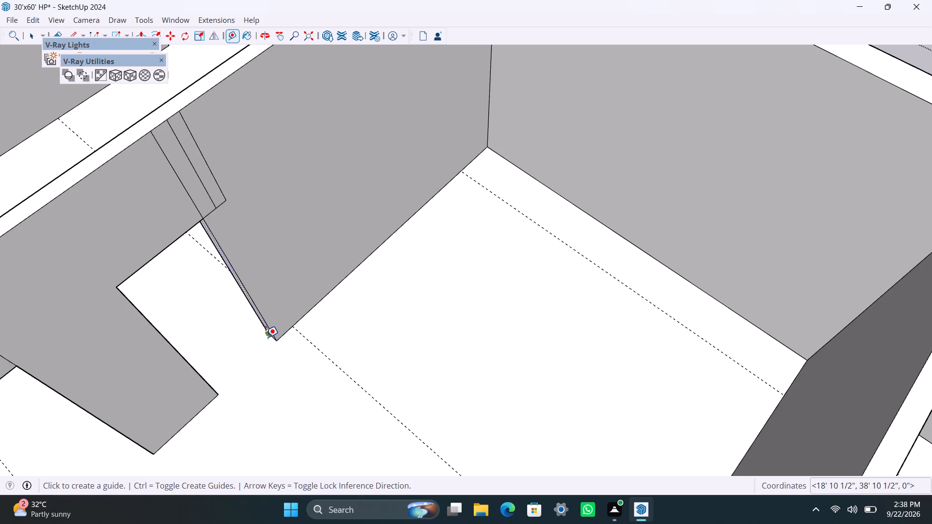
scroll(265, 337, up, 7)
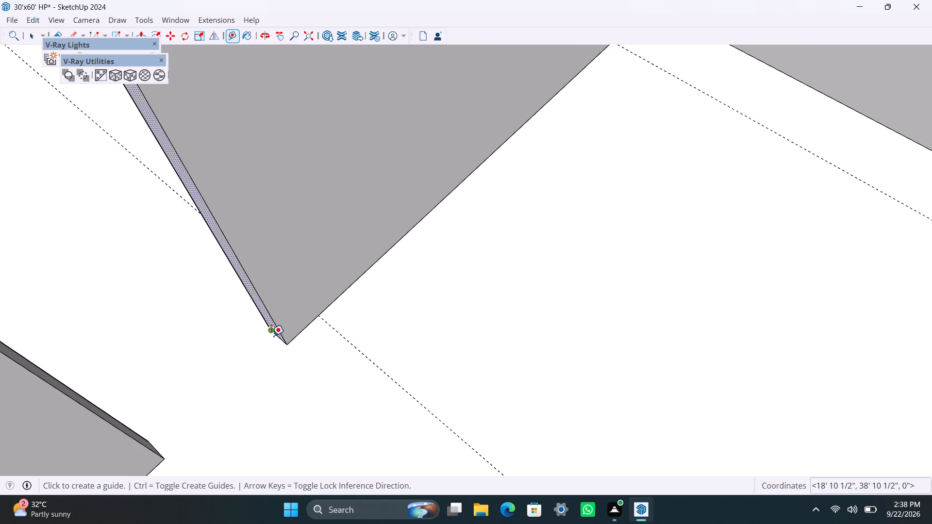
click(271, 336)
key(space)
scroll(272, 354, up, 4)
middle_drag(257, 357, 282, 344)
key(t)
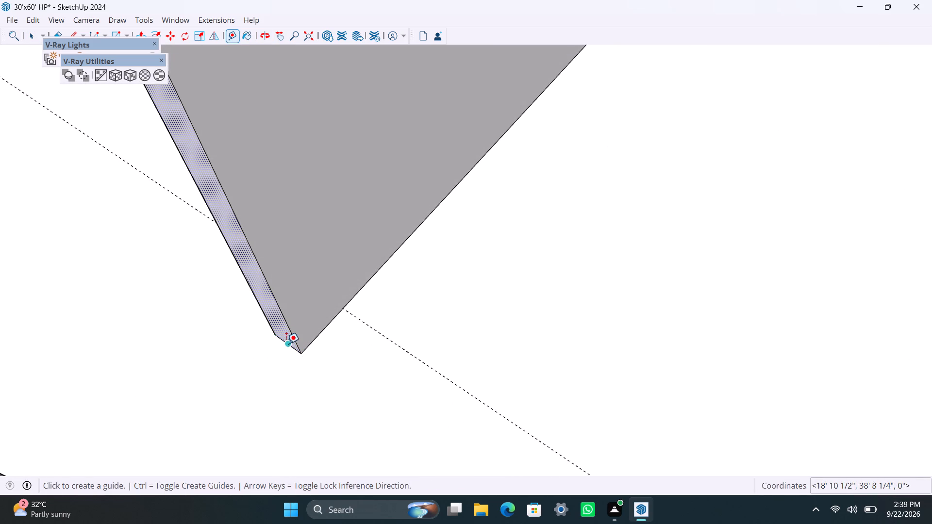
click(286, 344)
key(3)
key(apostrophe)
key(Return)
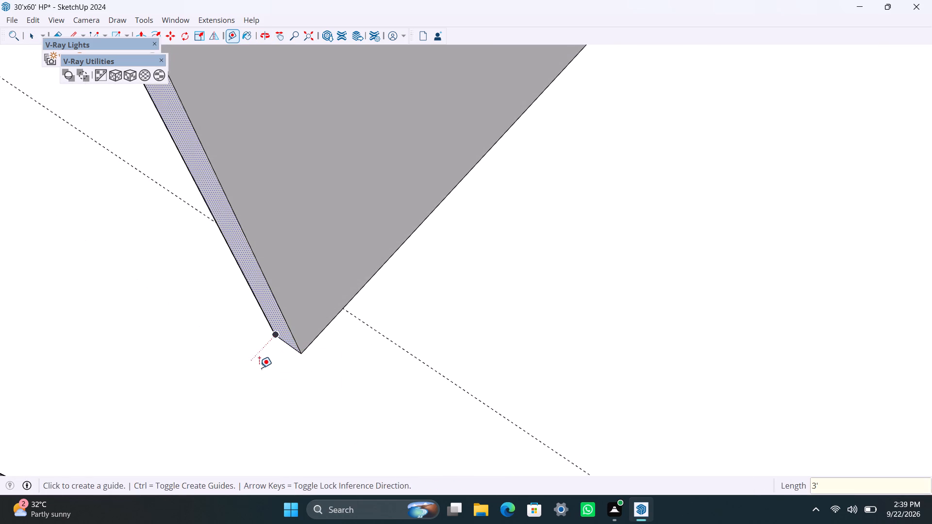
Push/Pull the side face of the pier between the two doors back to the 3' guide to widen the opening.
key(space)
scroll(267, 348, down, 18)
middle_drag(297, 340, 126, 360)
scroll(304, 222, up, 3)
middle_drag(279, 273, 133, 248)
scroll(278, 178, down, 3)
shift+middle_drag(300, 203, 323, 283)
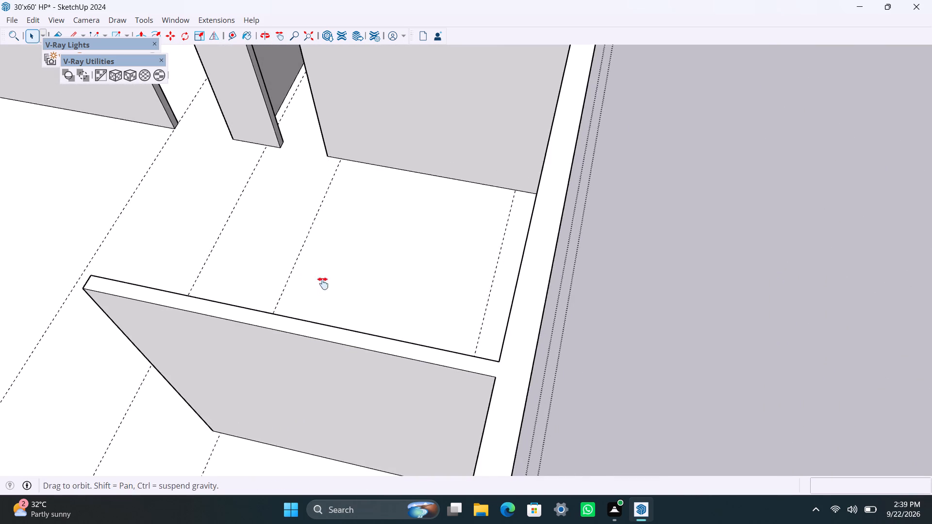
shift+middle_drag(323, 283, 325, 304)
scroll(311, 257, up, 6)
click(294, 219)
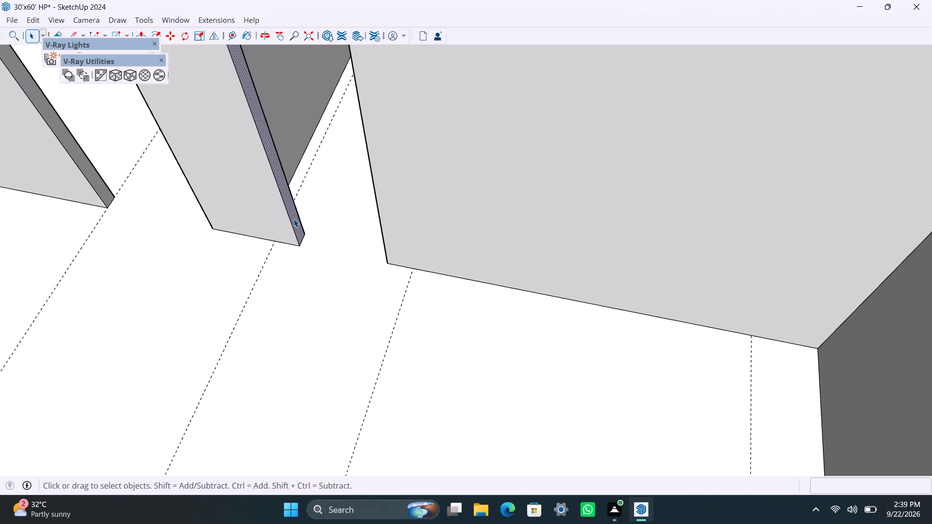
key(p)
drag(294, 218, 255, 277)
key(space)
Delete the leftover vertical lines and short lintel edge beside the rear partition's door opening on the large hall's side.
scroll(263, 282, down, 11)
click(547, 279)
scroll(343, 253, down, 9)
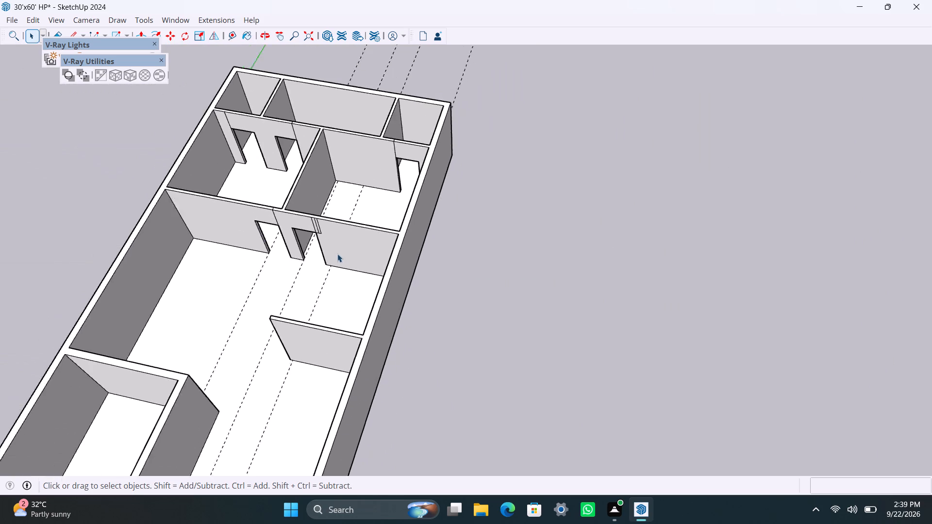
scroll(337, 254, down, 2)
middle_drag(280, 319, 503, 311)
scroll(454, 332, down, 4)
middle_drag(266, 356, 395, 278)
scroll(443, 329, up, 10)
scroll(494, 260, up, 3)
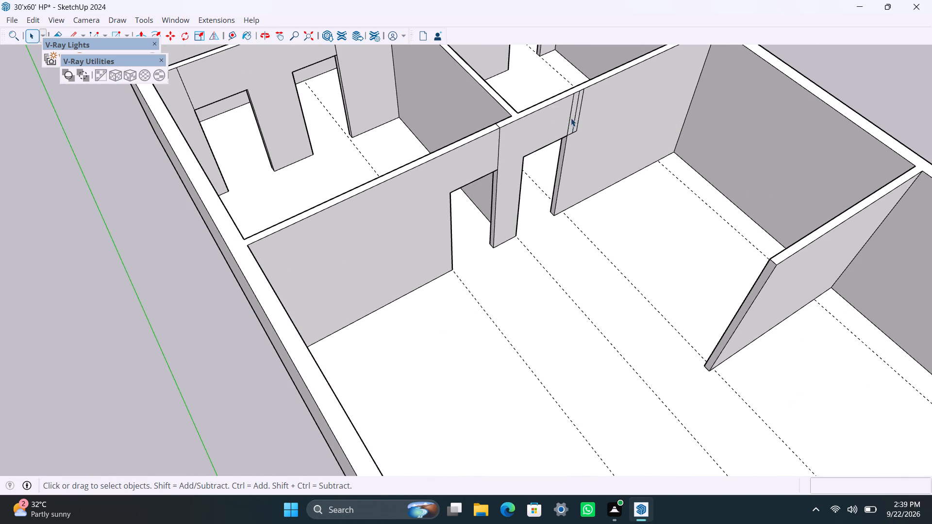
click(571, 117)
triple_click(575, 114)
scroll(579, 115, up, 3)
click(579, 115)
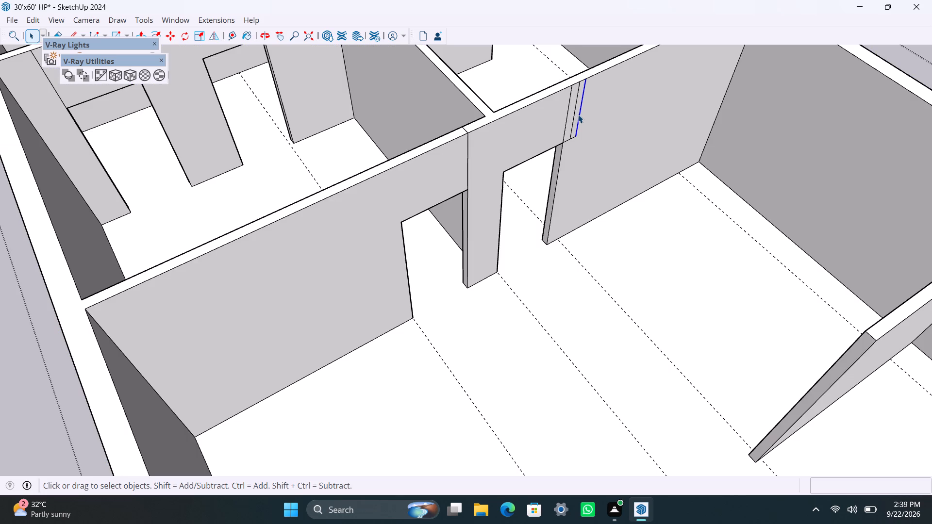
key(Delete)
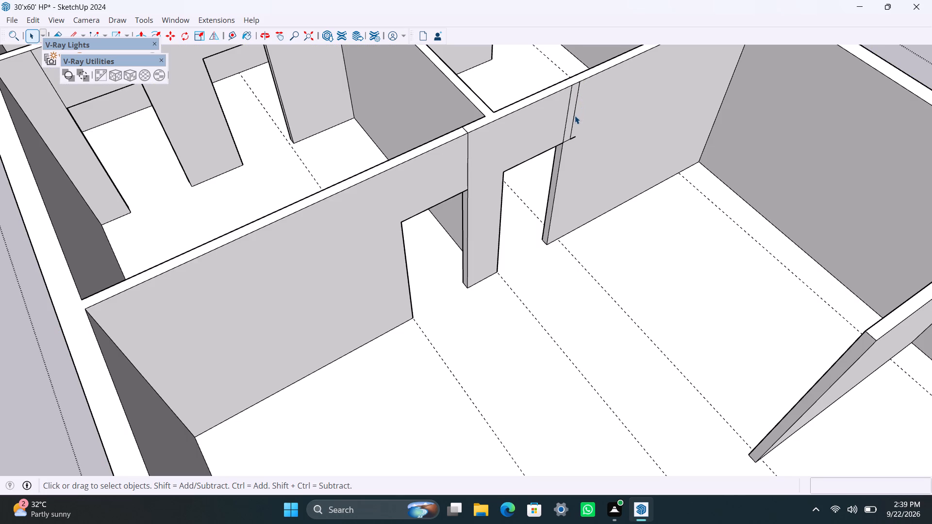
click(575, 115)
key(Delete)
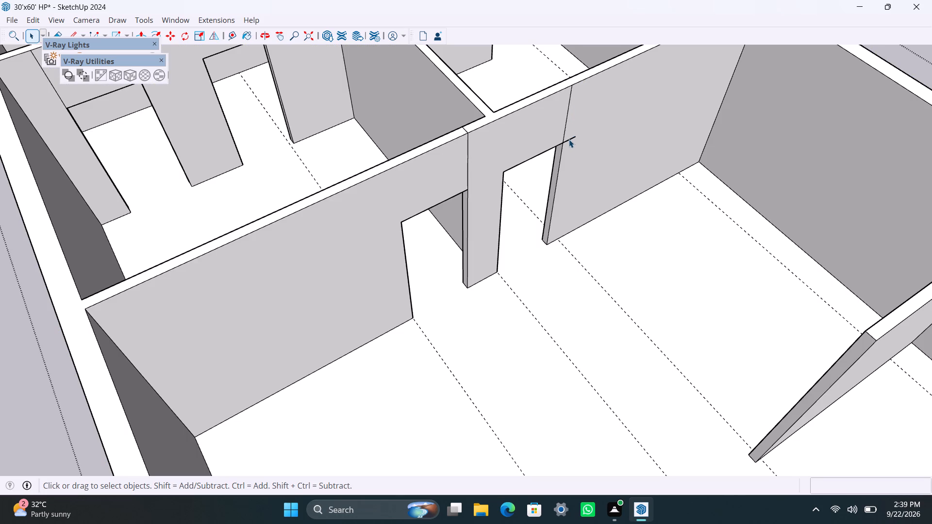
click(569, 138)
key(Delete)
click(566, 131)
key(Delete)
Delete the leftover vertical line and short lintel edge above the same door opening on the partition's opposite face.
scroll(549, 115, down, 5)
middle_drag(554, 106, 607, 368)
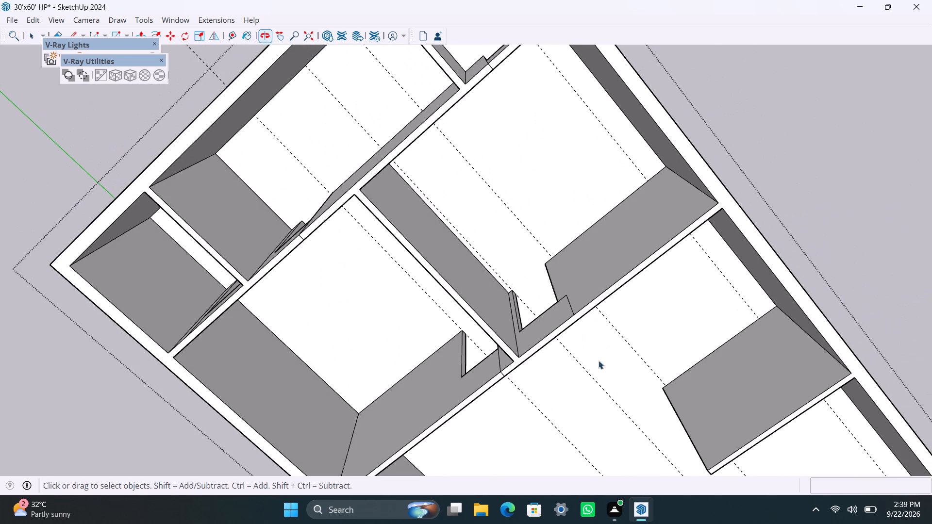
scroll(586, 331, up, 10)
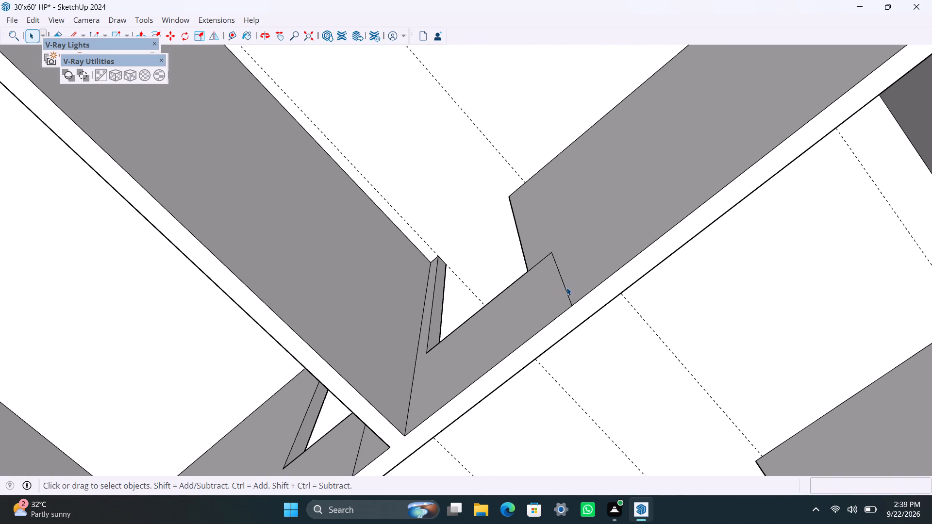
click(566, 289)
key(Delete)
click(540, 260)
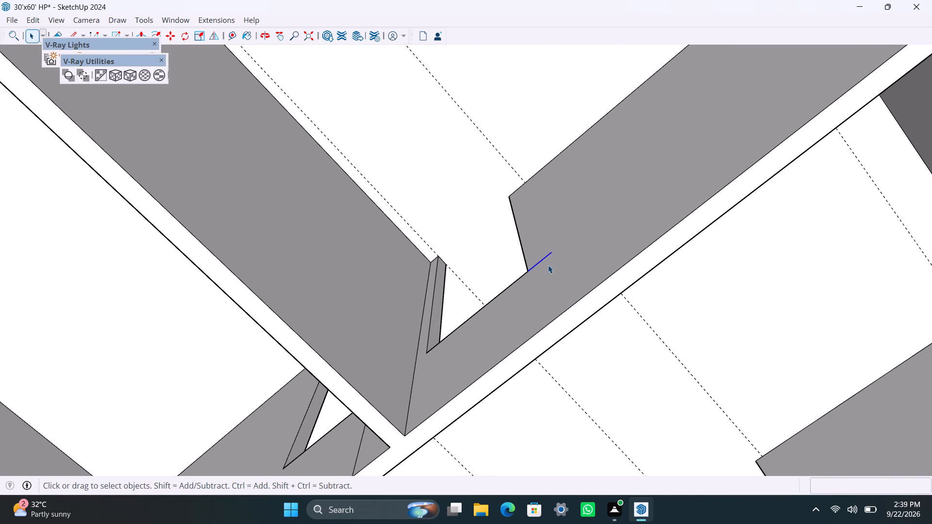
key(Delete)
Measure along the wall base from the hall's outer-wall corner to the door jamb's base corner using the Dimension tool.
scroll(546, 285, down, 4)
middle_drag(525, 316, 391, 53)
scroll(482, 281, down, 12)
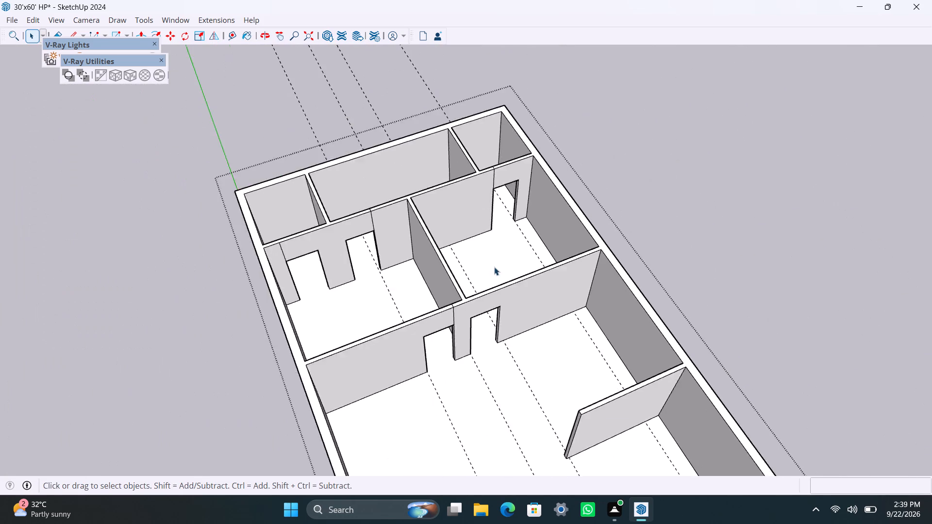
scroll(491, 315, up, 4)
shift+middle_drag(495, 318, 471, 239)
scroll(503, 296, up, 4)
middle_drag(468, 340, 816, 338)
scroll(735, 198, up, 2)
scroll(709, 191, down, 4)
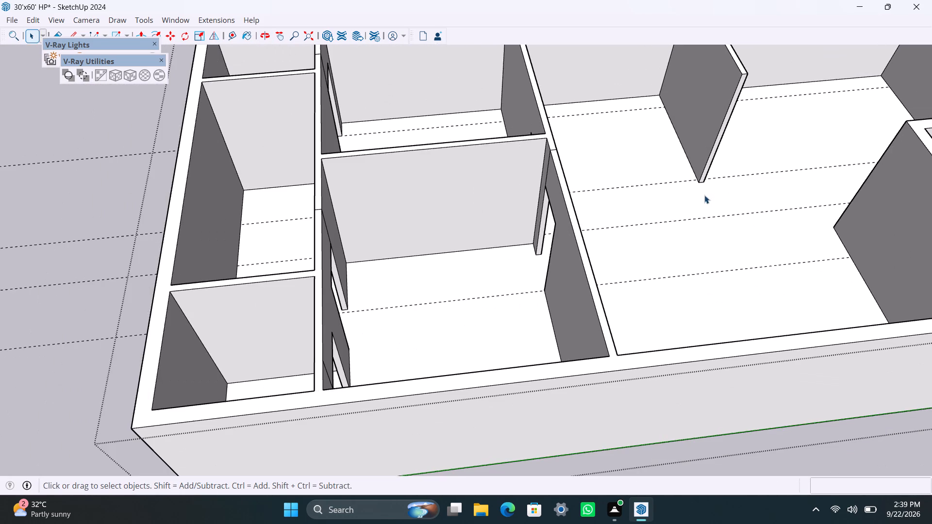
scroll(709, 170, up, 3)
middle_drag(675, 191, 840, 321)
middle_drag(615, 182, 216, 106)
scroll(697, 380, down, 4)
shift+middle_drag(671, 365, 635, 354)
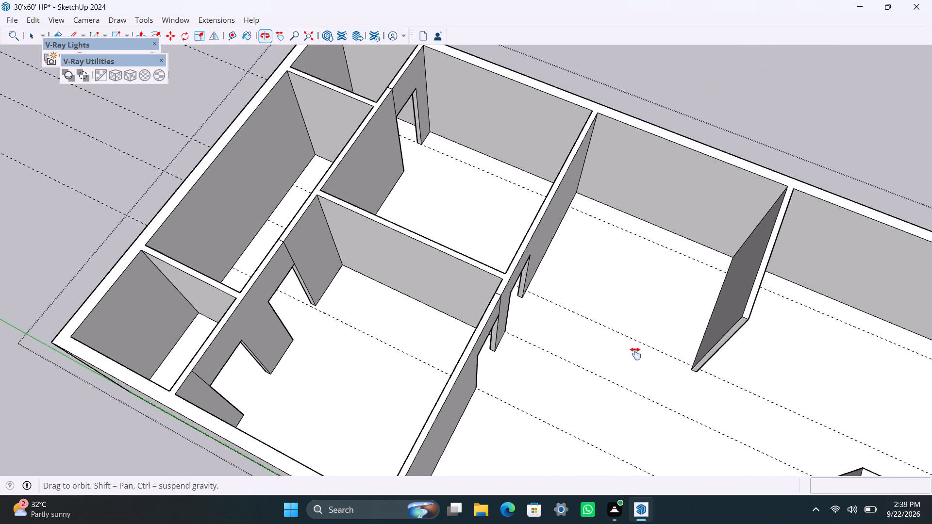
shift+middle_drag(635, 354, 635, 354)
key(d)
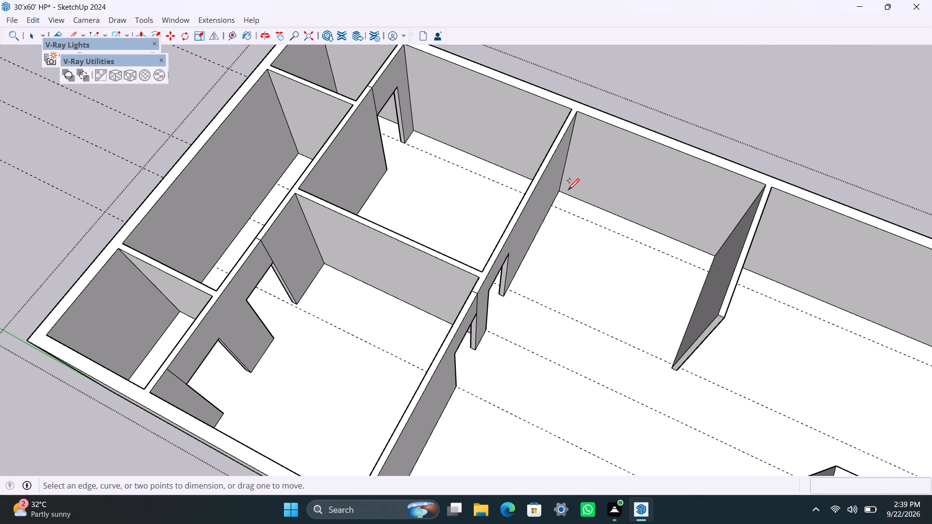
click(561, 188)
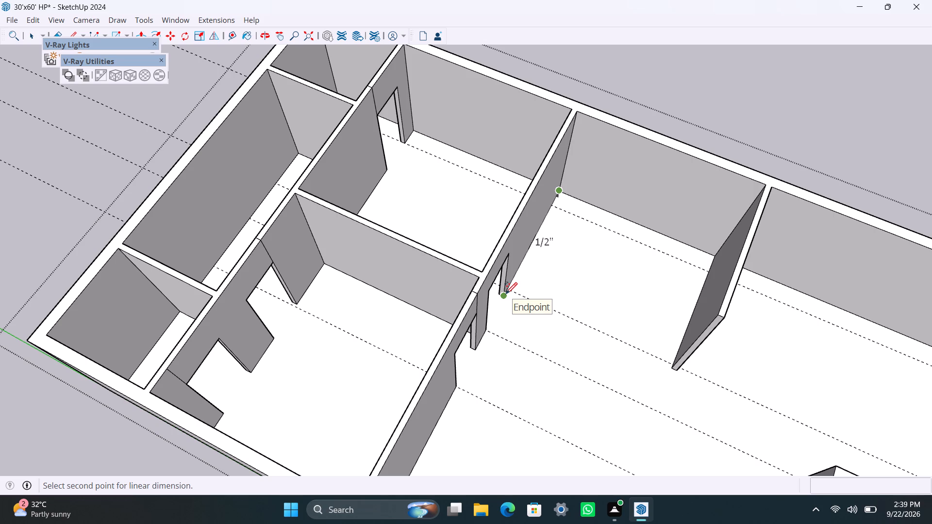
click(506, 293)
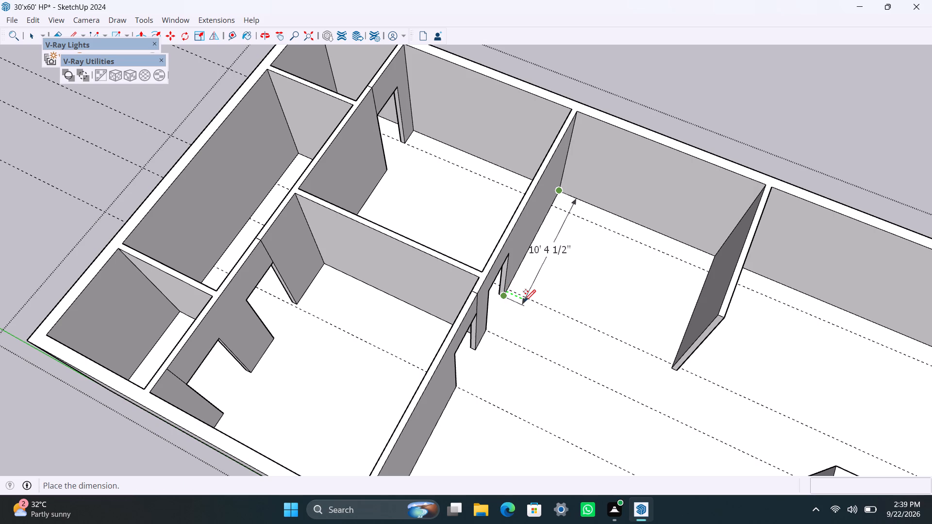
key(Escape)
key(space)
Copy the door jamb's vertical edge 4.5" along the wall face, away from the opening.
scroll(688, 355, up, 4)
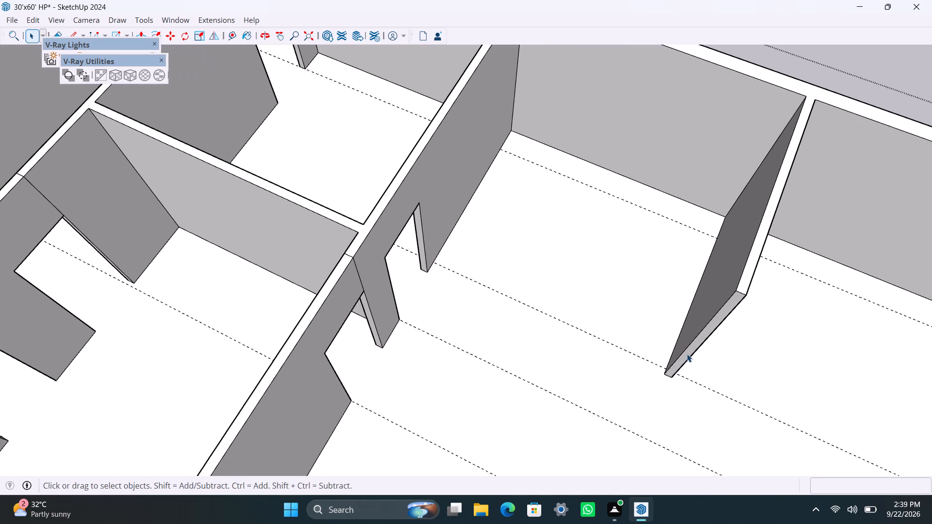
scroll(686, 354, up, 4)
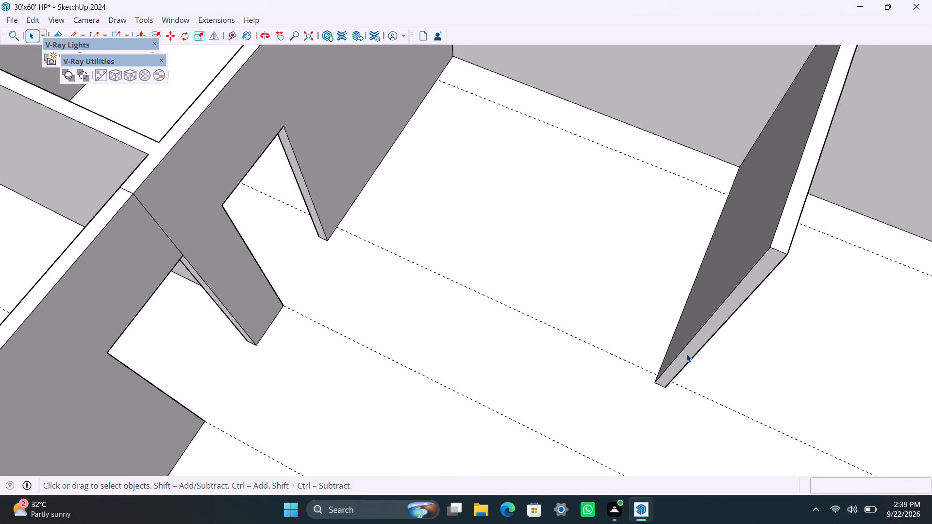
scroll(656, 368, down, 3)
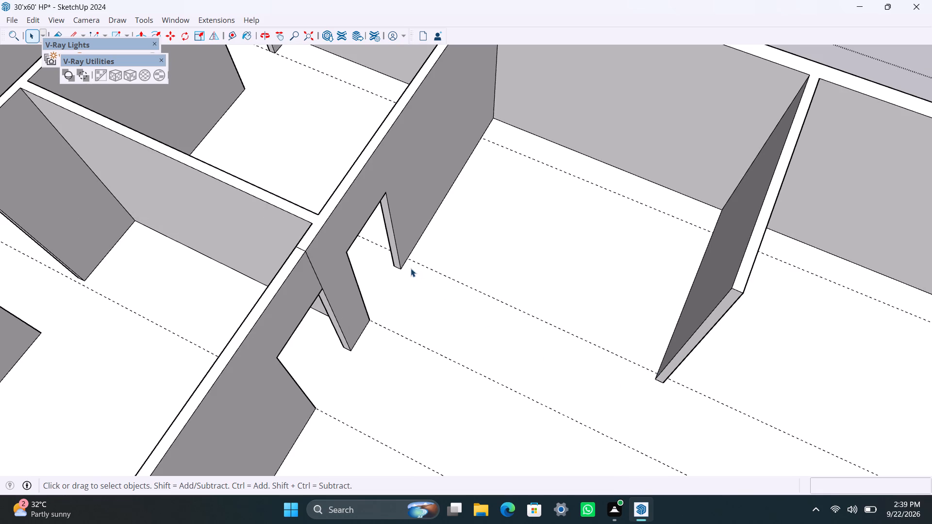
click(399, 258)
key(m)
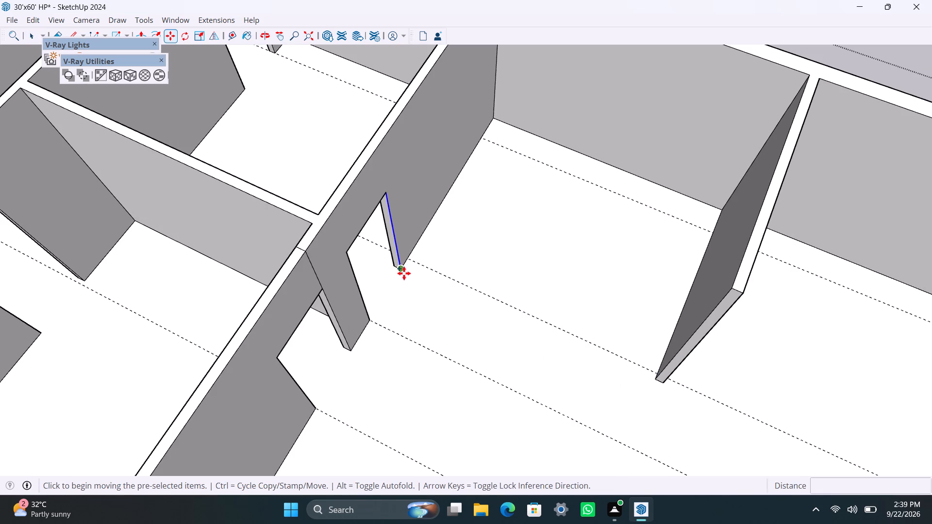
click(405, 270)
text(4.5")
key(Return)
key(space)
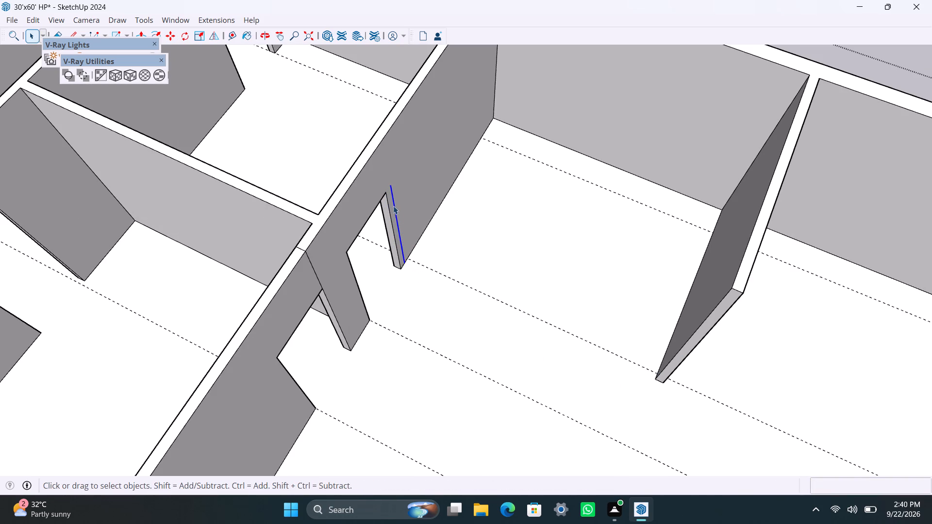
Draw vertical lines from the copied edge's top and the door opening's adjacent top corner up to the wall top.
scroll(393, 202, up, 2)
middle_drag(397, 201, 159, 120)
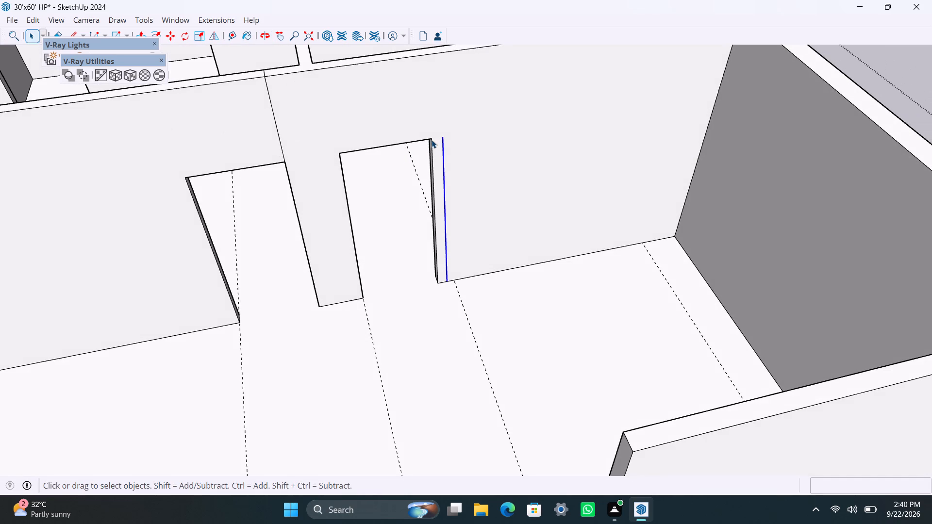
key(l)
click(445, 136)
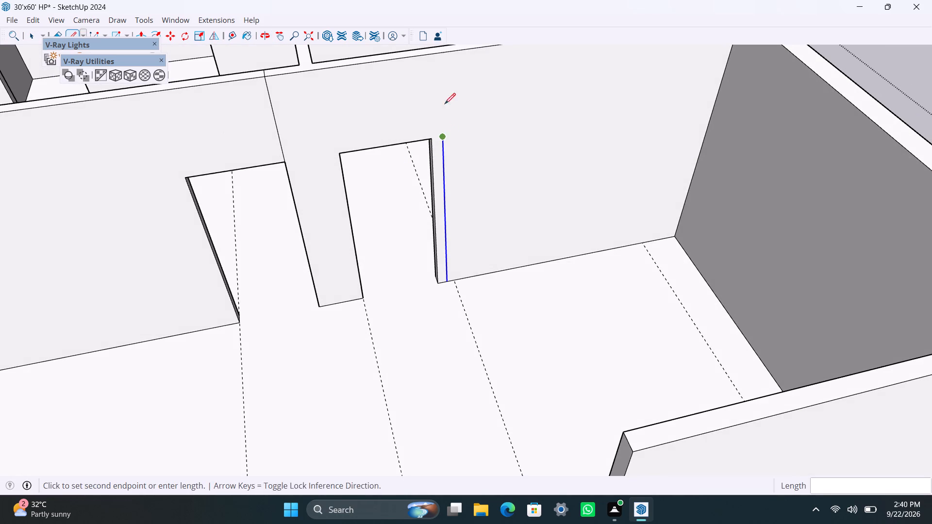
click(440, 53)
key(space)
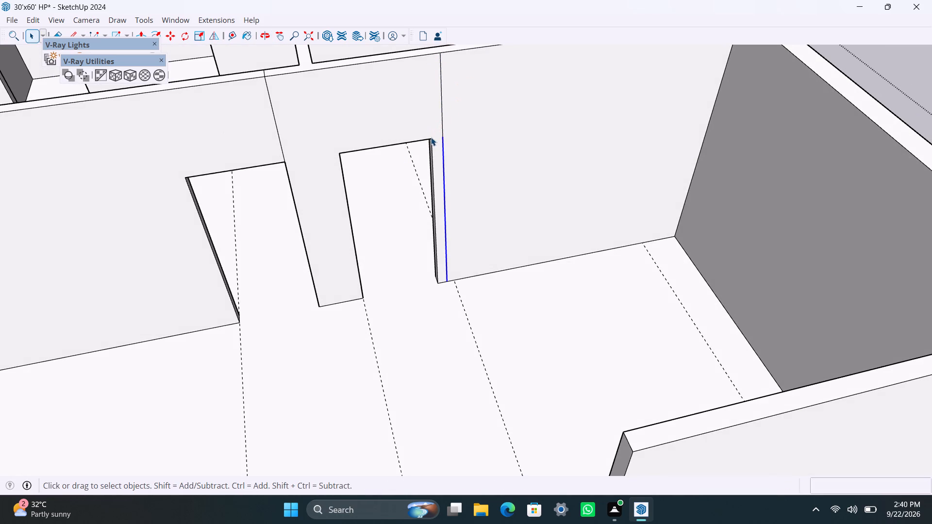
double_click(430, 129)
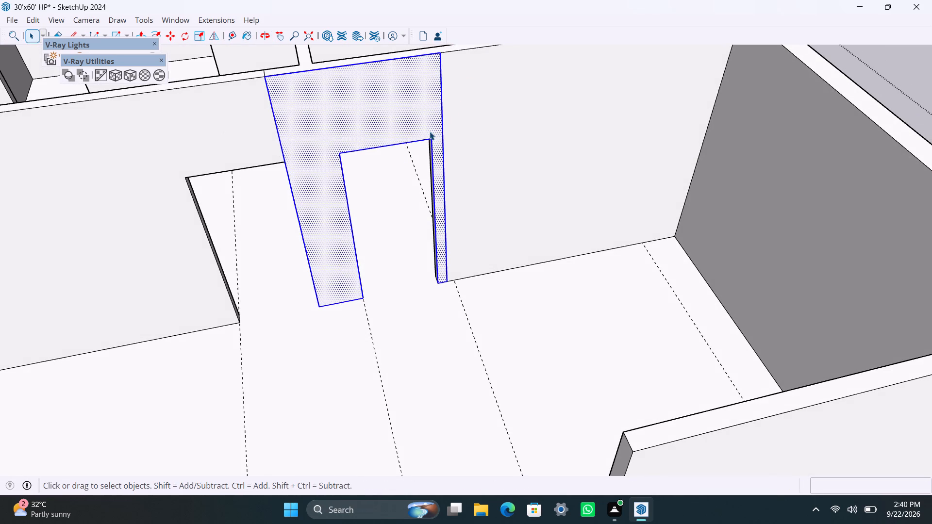
click(430, 131)
key(l)
drag(433, 135, 433, 131)
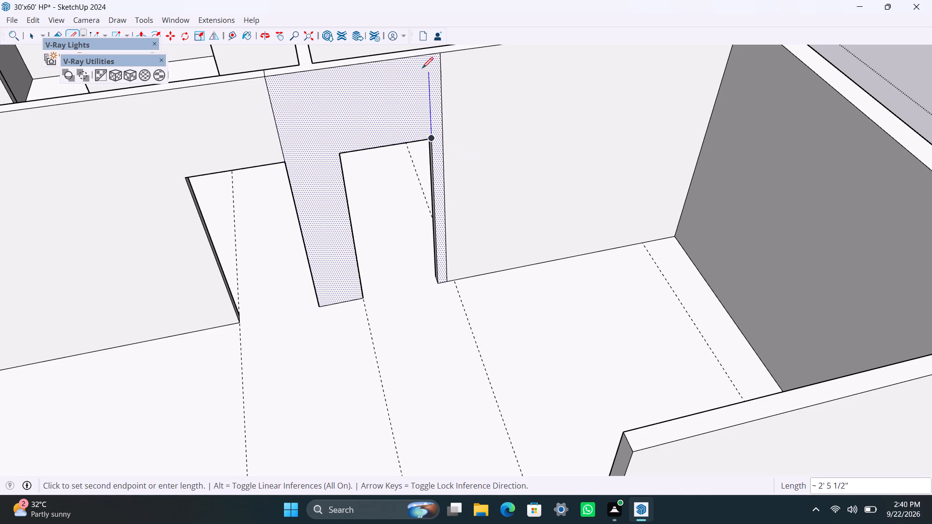
click(428, 57)
key(space)
Push/Pull the narrow 4.5" strip beside the door opening out 9' to form a new partition wall.
click(436, 78)
scroll(462, 213, down, 5)
scroll(451, 241, up, 2)
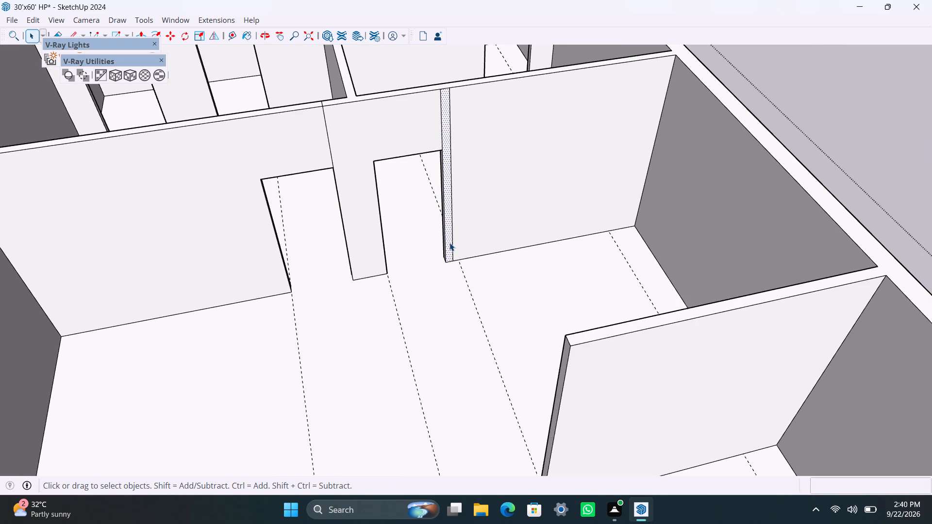
key(p)
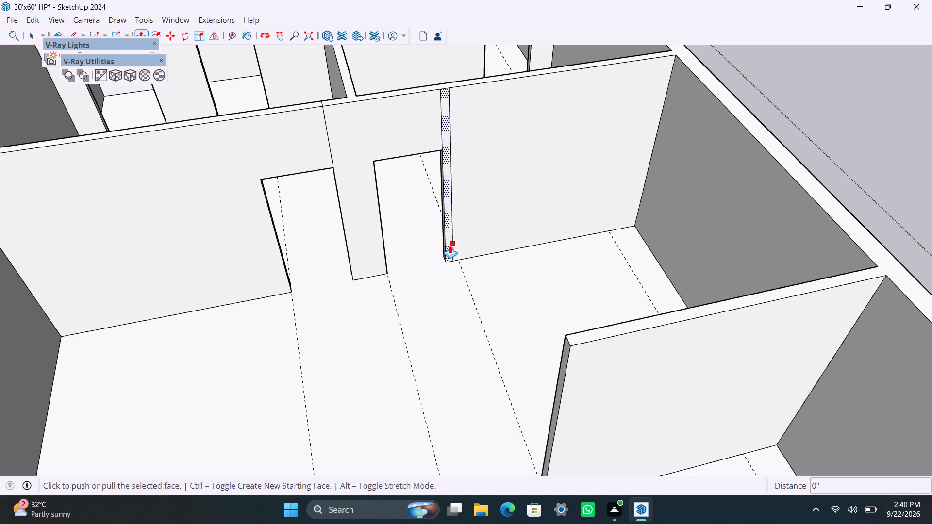
drag(450, 244, 483, 333)
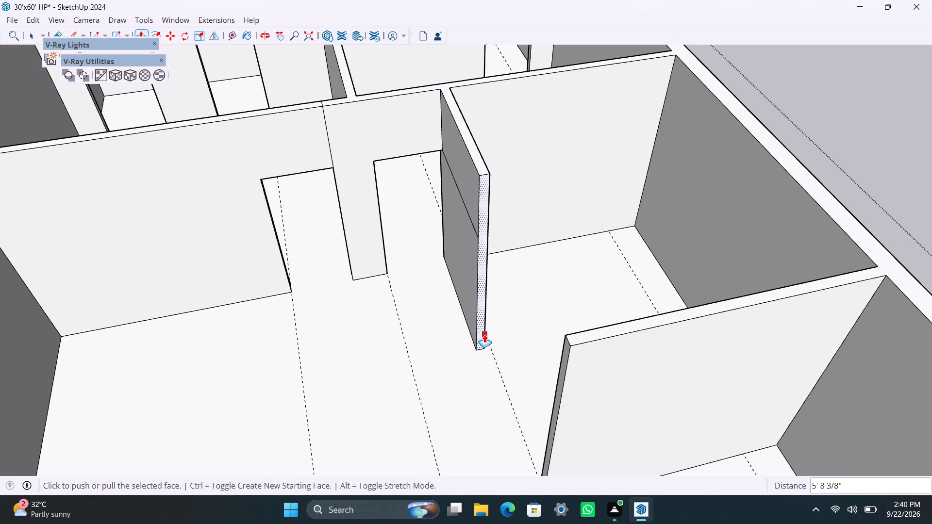
key(9)
key(apostrophe)
key(Return)
key(space)
Push/Pull the facing short partition's end face out about 4 5/8" to align with the new wall's passage-side face.
scroll(489, 351, down, 7)
middle_drag(520, 303, 585, 327)
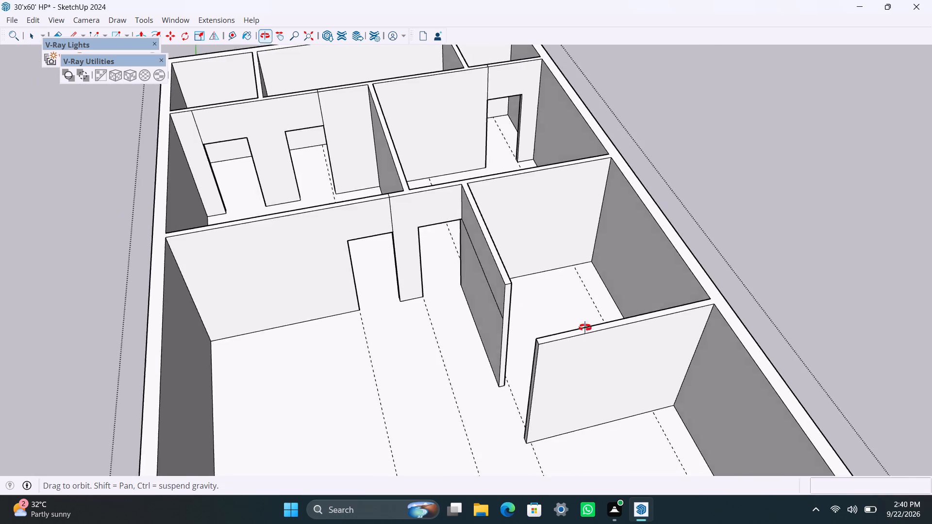
middle_drag(585, 327, 900, 368)
scroll(736, 211, up, 11)
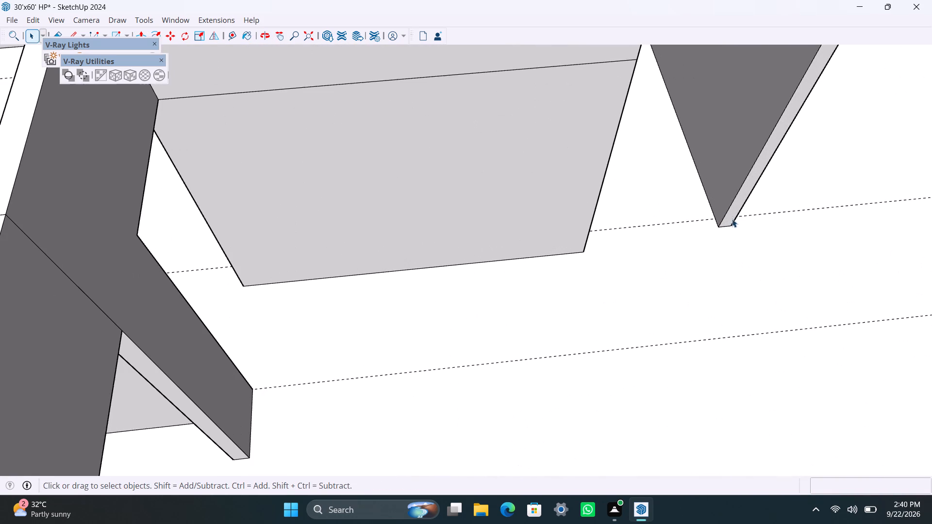
click(732, 214)
key(p)
drag(732, 213, 732, 223)
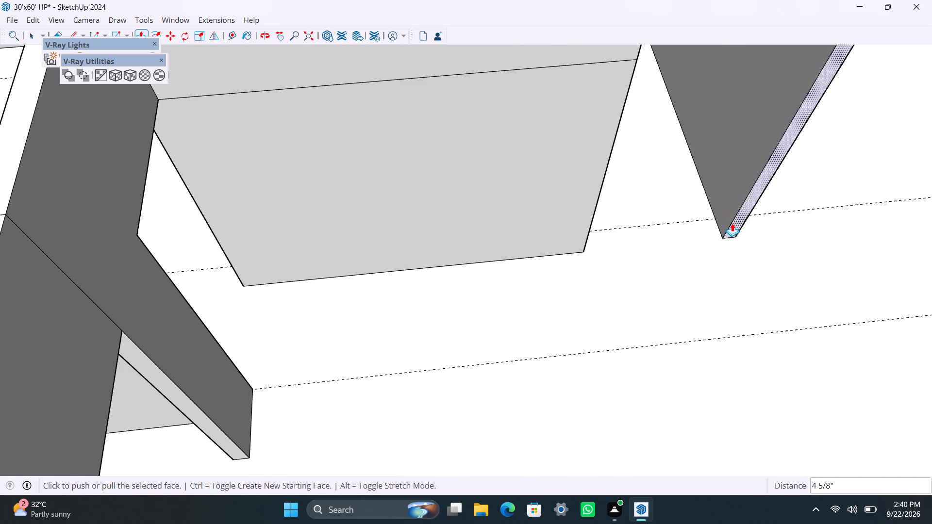
drag(732, 223, 587, 239)
key(space)
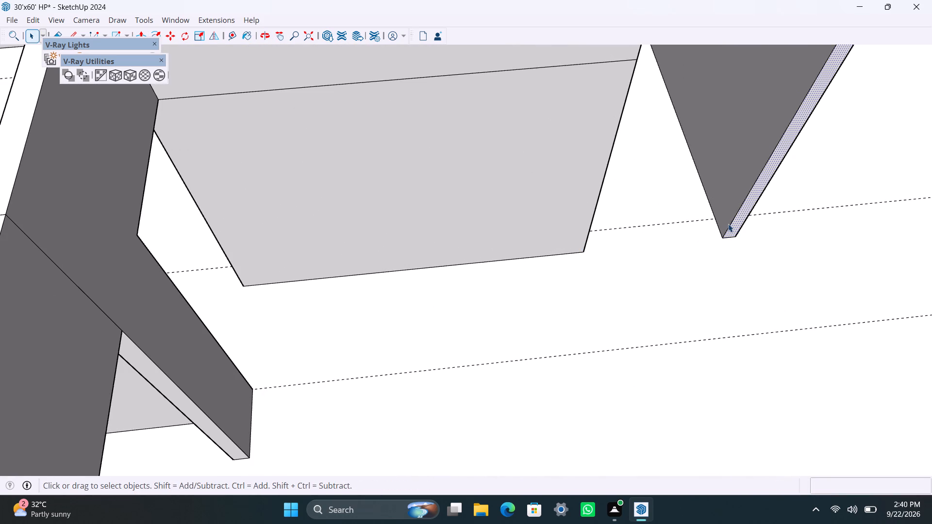
Copy the vertical end edge of the extended short partition 4.5" inward along its face toward the new wall.
click(731, 226)
key(m)
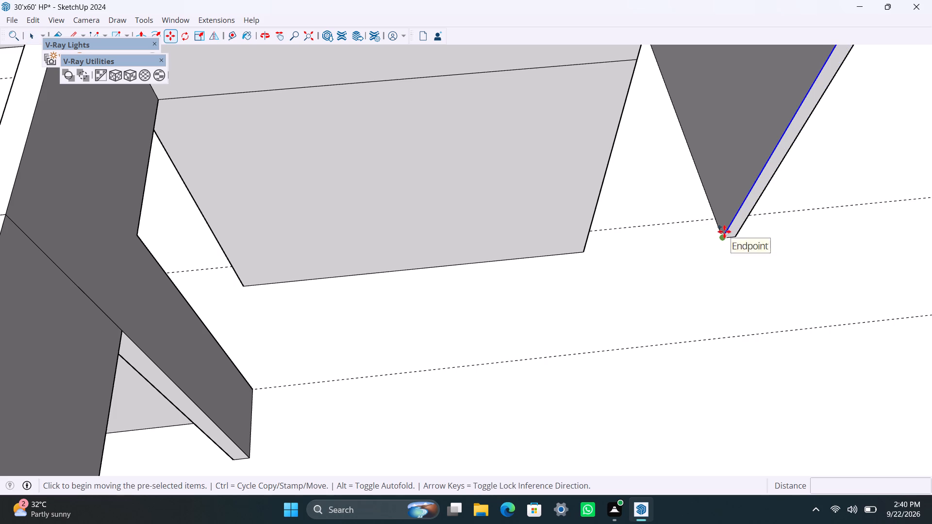
click(724, 232)
text(4.5")
key(Return)
key(space)
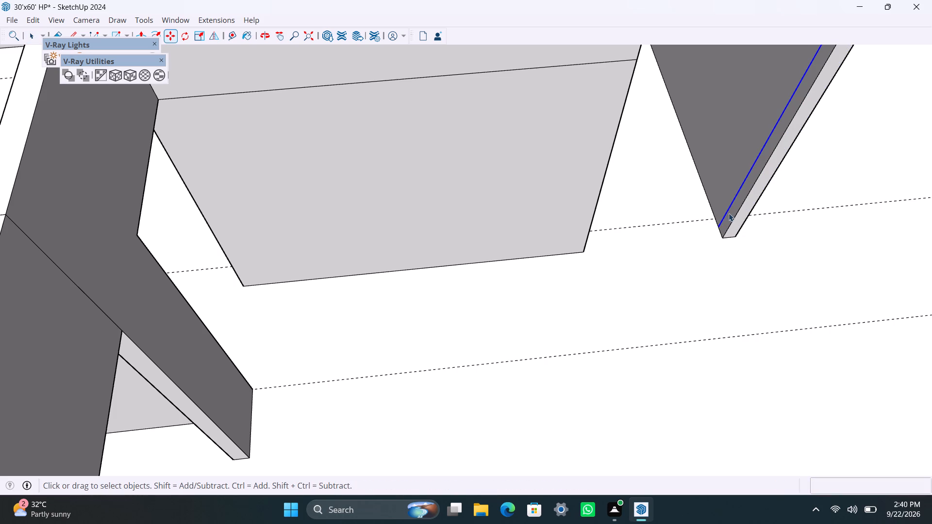
Push/Pull the 4.5" strip on the short partition out 1' toward the new partition wall.
click(738, 202)
key(p)
drag(738, 202, 711, 216)
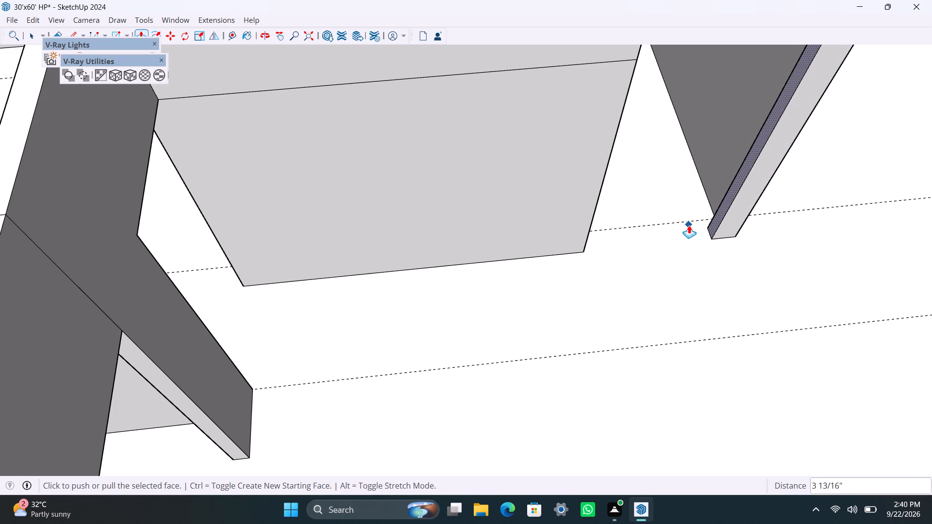
key(1)
key(apostrophe)
key(Return)
key(space)
scroll(709, 166, down, 12)
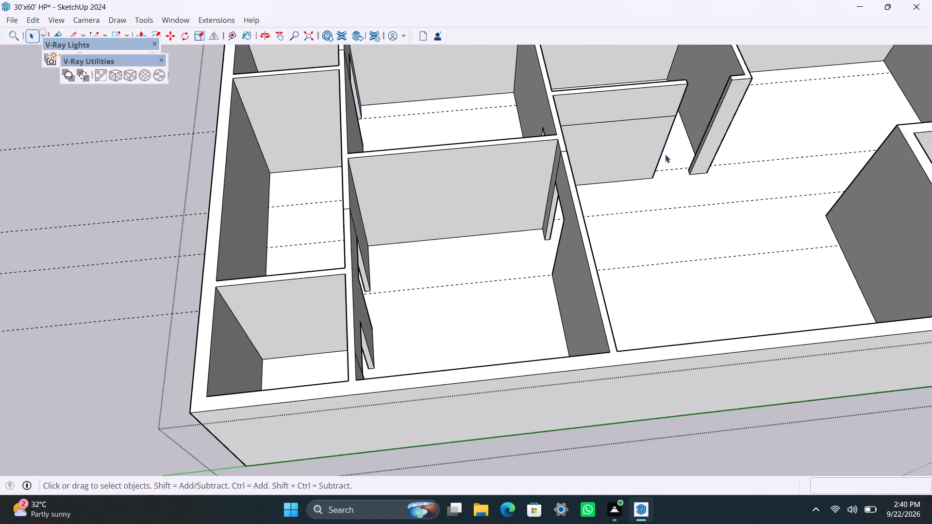
Copy the top edge of the new partition wall's end face 3' down beside the door gap.
middle_drag(668, 151, 461, 134)
scroll(747, 250, up, 1)
middle_drag(750, 251, 616, 250)
scroll(635, 252, up, 2)
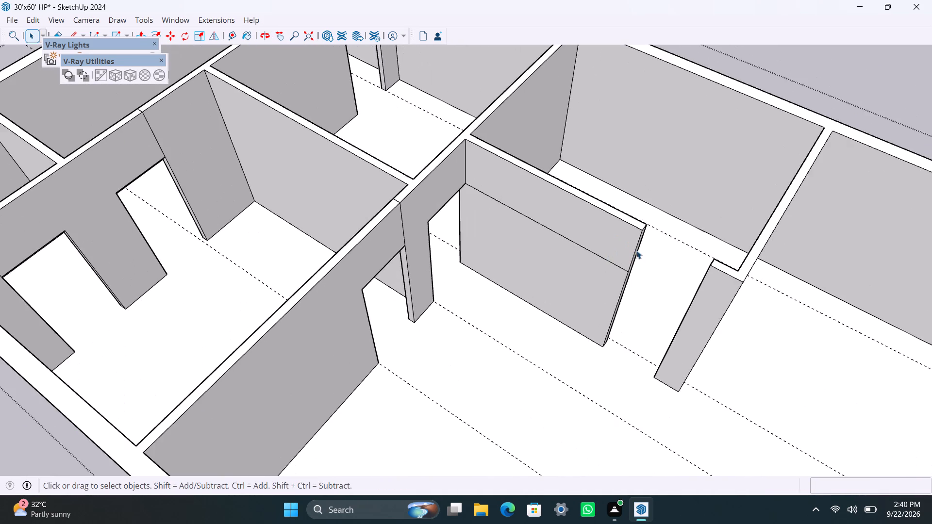
middle_drag(636, 248, 611, 230)
scroll(646, 244, up, 9)
click(643, 242)
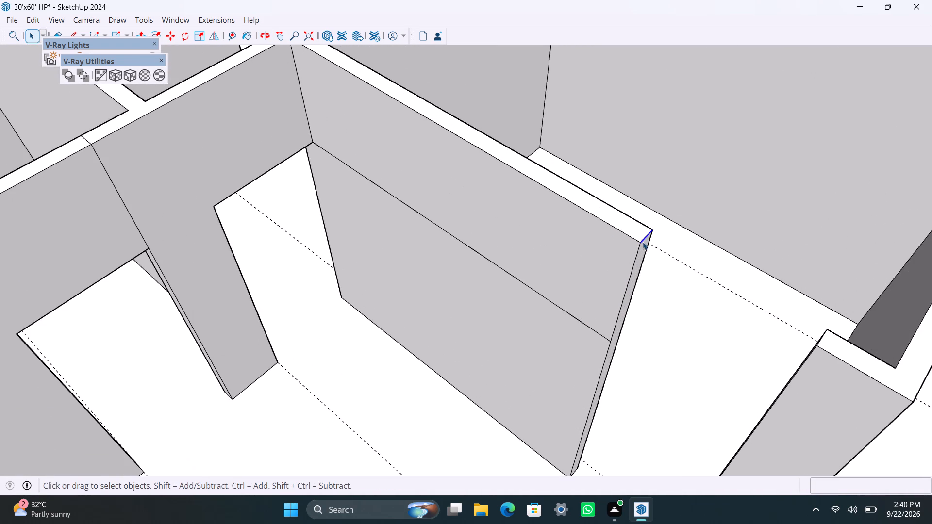
key(m)
click(642, 242)
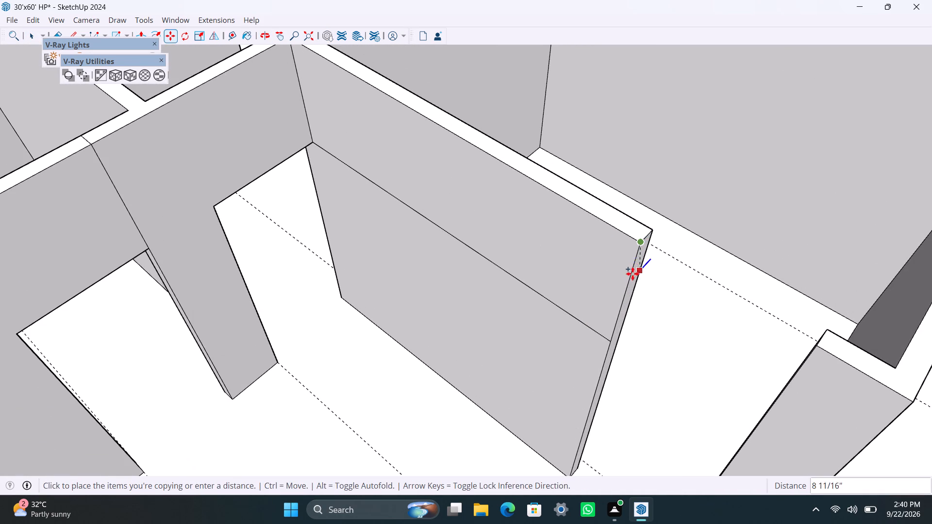
text(3')
key(Return)
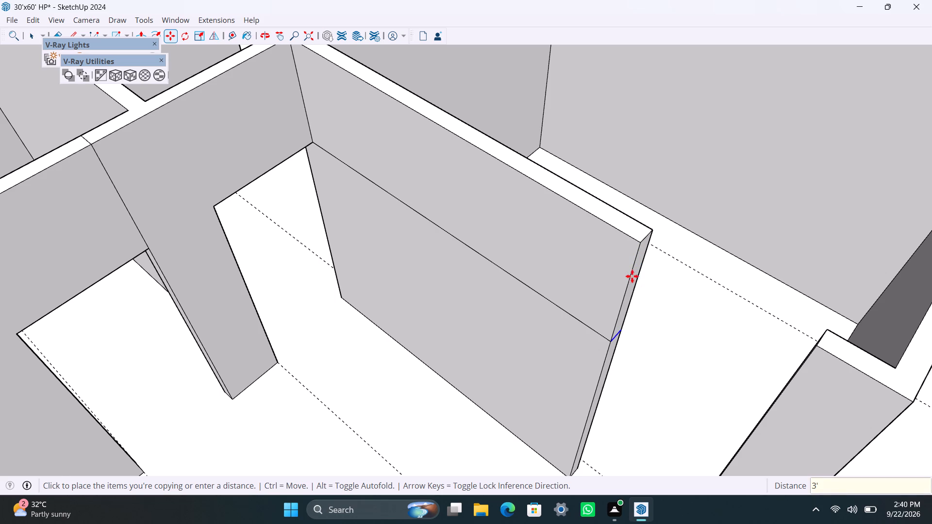
key(space)
Push/Pull the upper part of the wall's end face across the gap to the short partition as a lintel, and save.
click(638, 267)
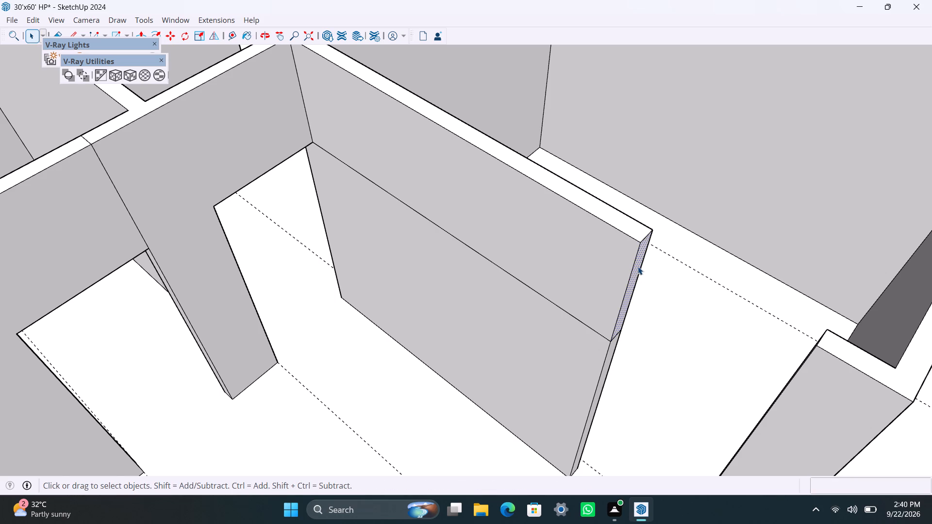
key(p)
drag(638, 266, 822, 345)
key(ctrl+s)
key(space)
Examine the overall floor layout and the large hall in front of the finished door opening.
scroll(646, 283, down, 5)
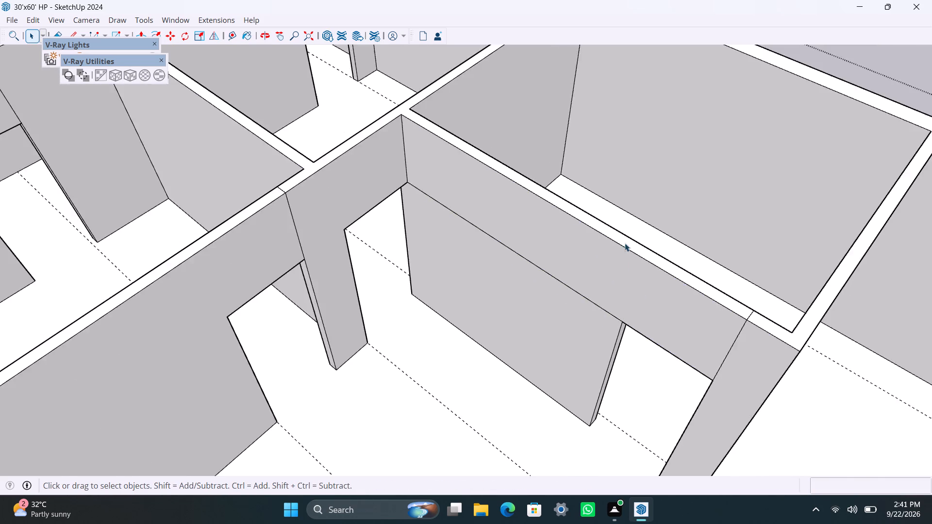
scroll(625, 243, down, 14)
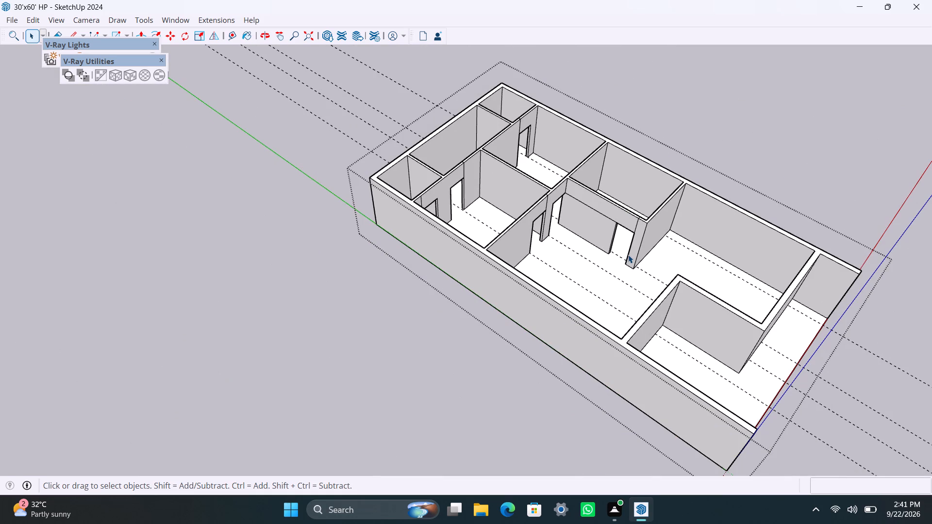
scroll(633, 243, down, 4)
scroll(611, 250, up, 8)
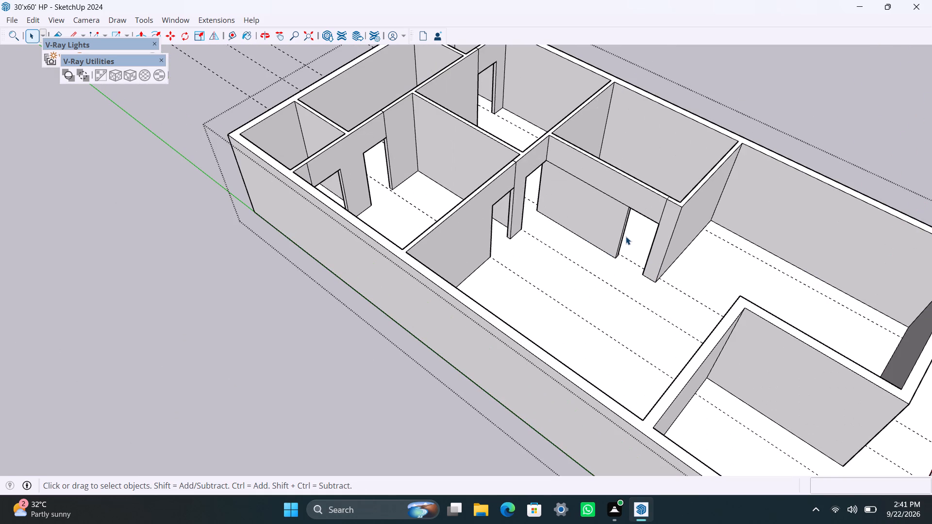
scroll(626, 236, down, 2)
scroll(626, 236, up, 3)
middle_drag(603, 254, 281, 298)
scroll(307, 275, down, 2)
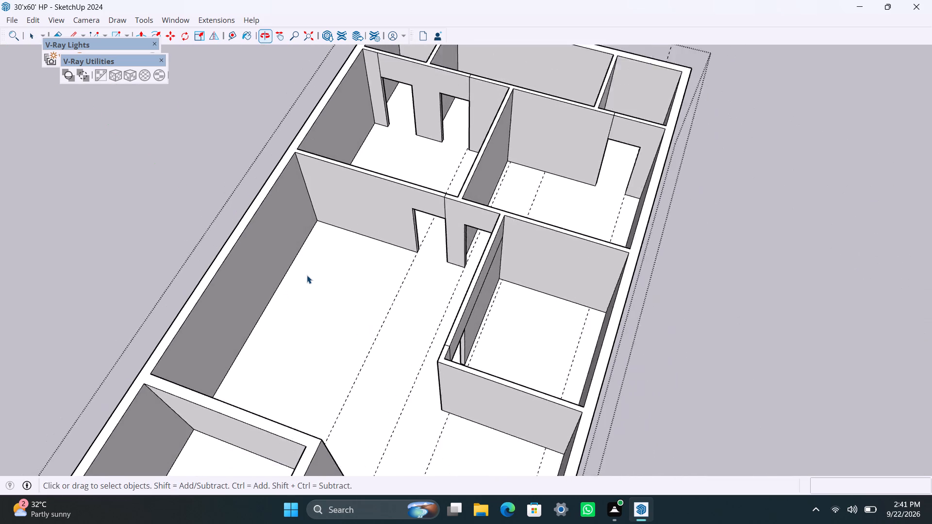
scroll(307, 275, down, 1)
Copy the large hall's vertical corner edge 13' along the outer side wall, away from the partition with door openings.
shift+middle_drag(307, 275, 429, 329)
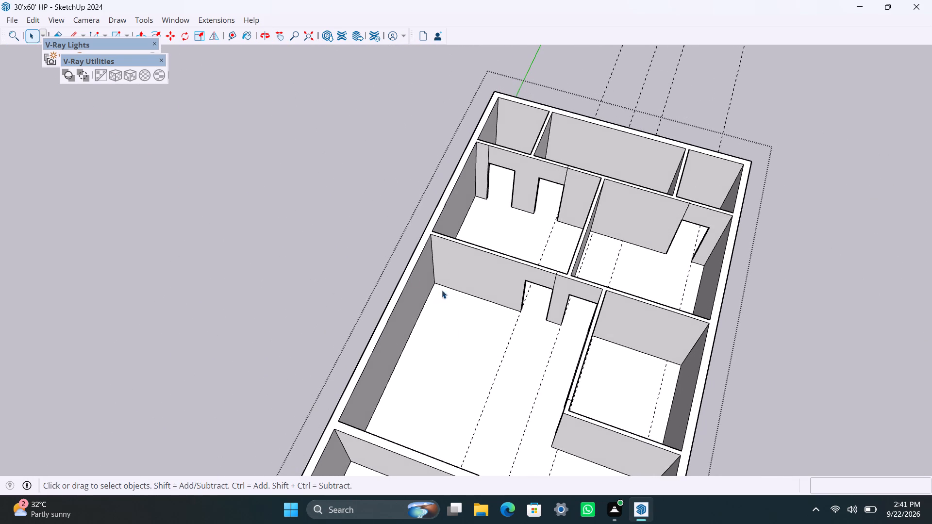
scroll(439, 301, up, 6)
scroll(432, 262, down, 5)
shift+middle_drag(450, 285, 445, 241)
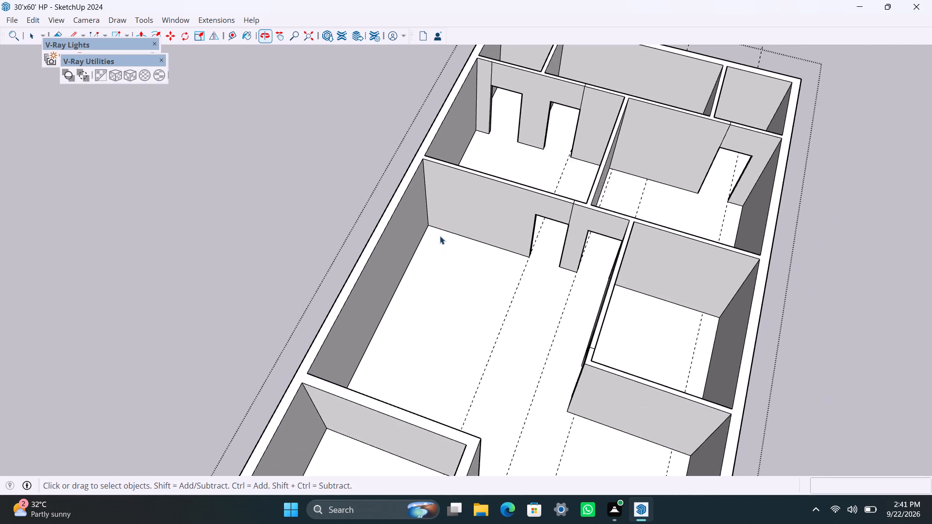
scroll(437, 230, up, 4)
scroll(426, 209, down, 5)
shift+middle_drag(427, 209, 428, 200)
scroll(428, 200, up, 1)
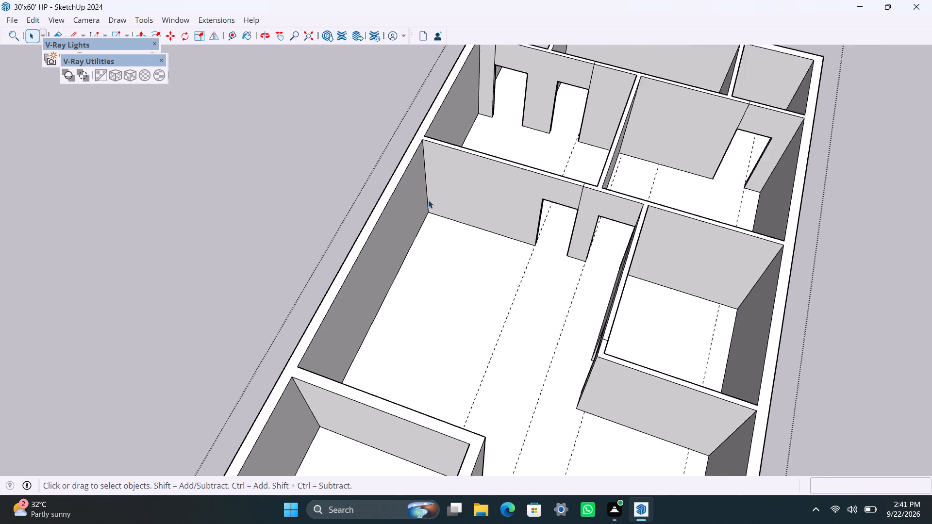
scroll(428, 200, up, 1)
click(428, 200)
key(m)
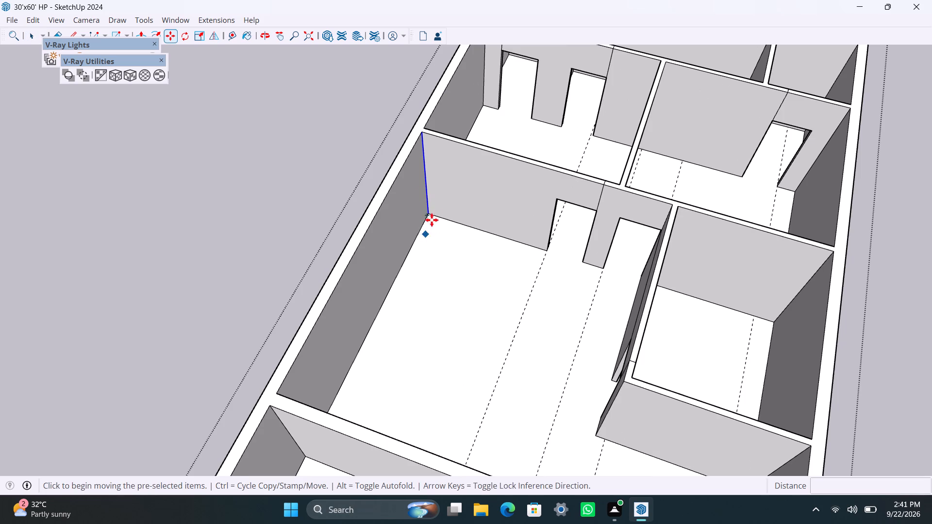
click(431, 214)
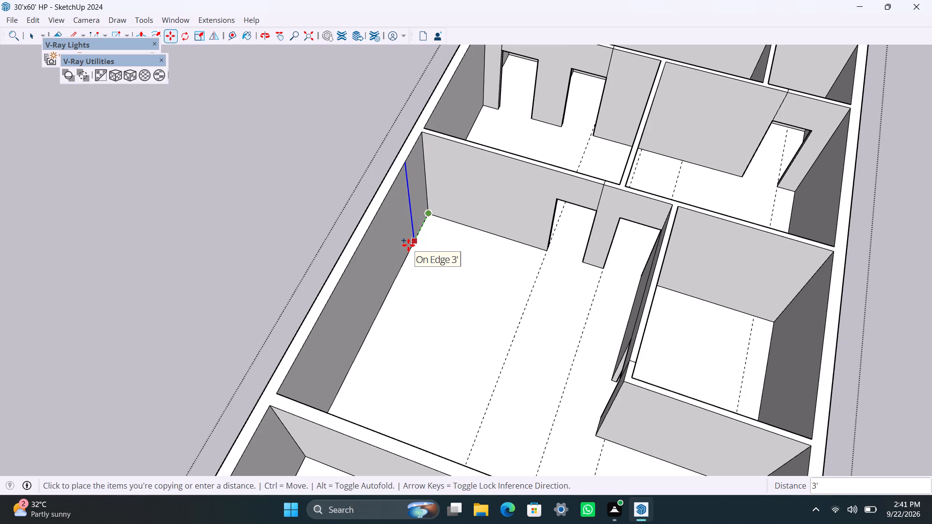
text(13')
key(Return)
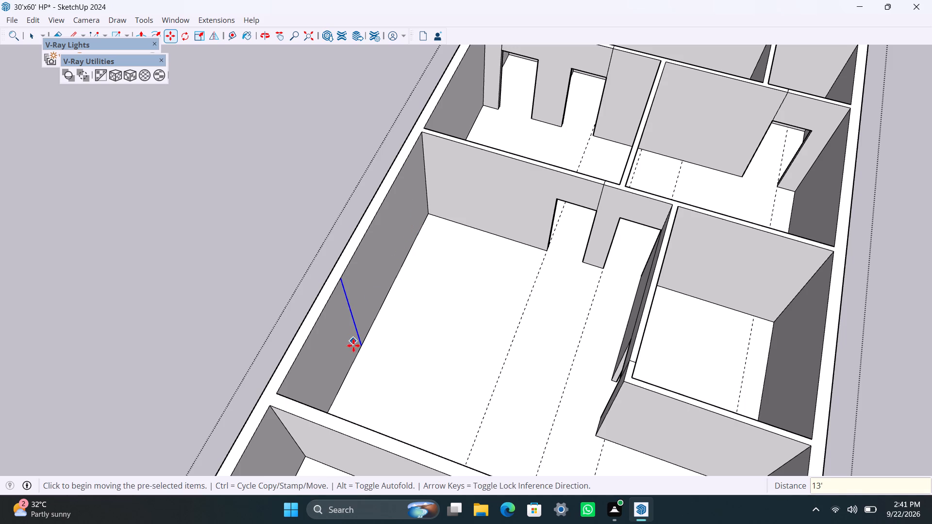
Copy the new vertical edge another 9" along the outer side wall to mark the wall thickness.
click(361, 342)
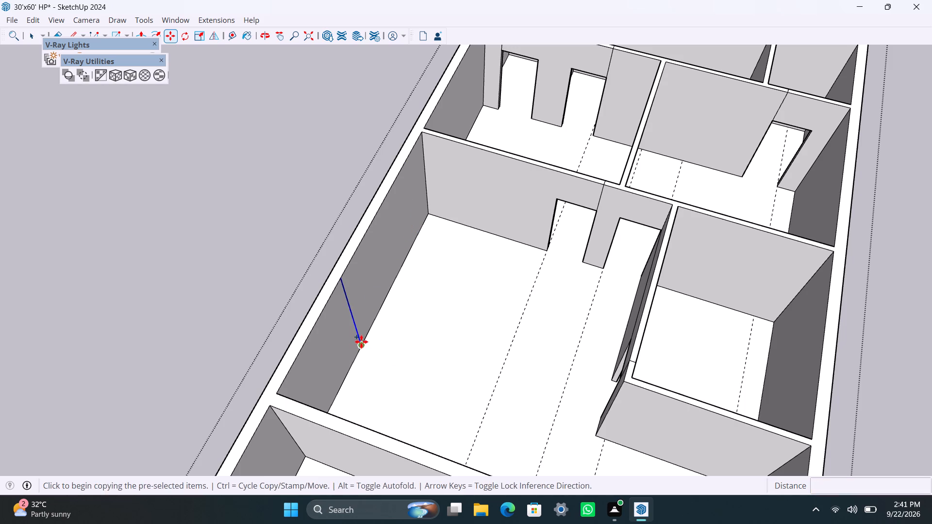
key(4)
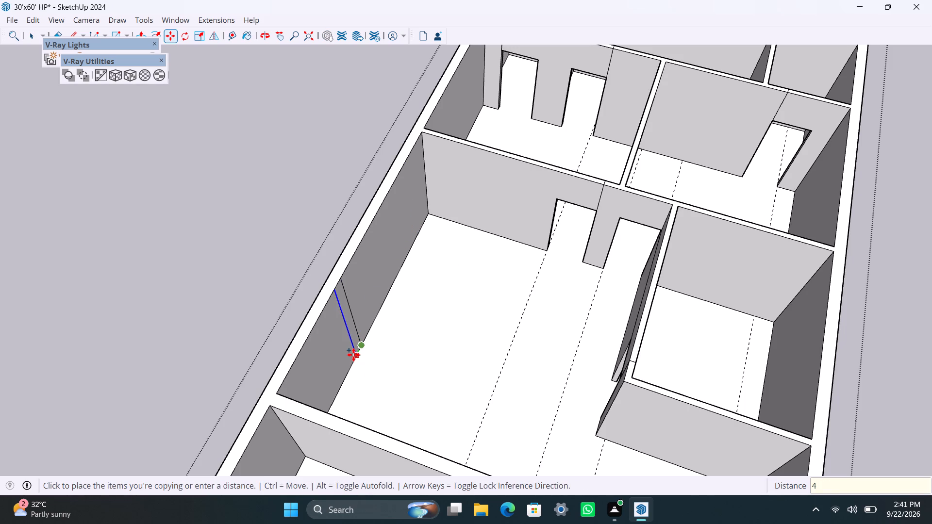
key(BackSpace)
text(9")
key(Return)
key(space)
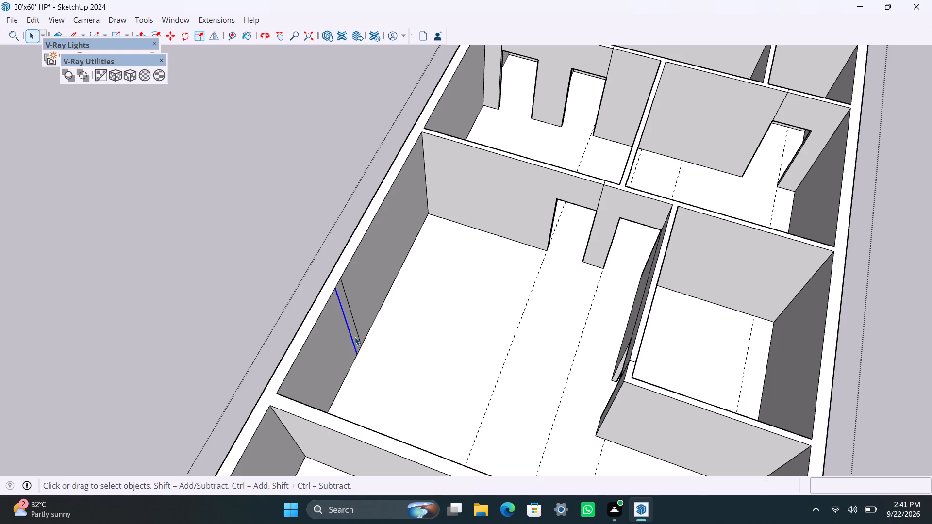
Push/Pull the 9" strip on the outer side wall 7'6" into the hall to form a cross wall.
scroll(355, 337, up, 2)
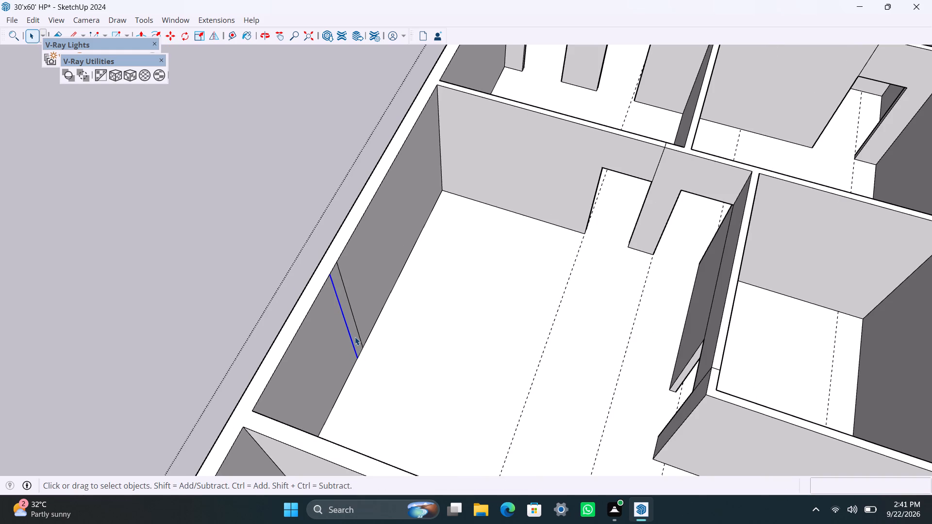
click(355, 337)
key(p)
drag(355, 337, 404, 362)
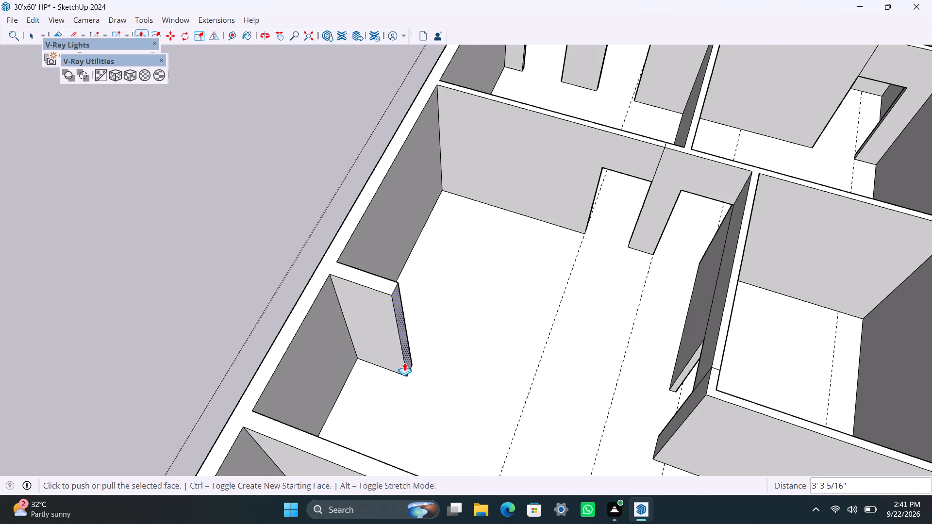
text(7'6")
key(Return)
key(space)
scroll(471, 344, down, 4)
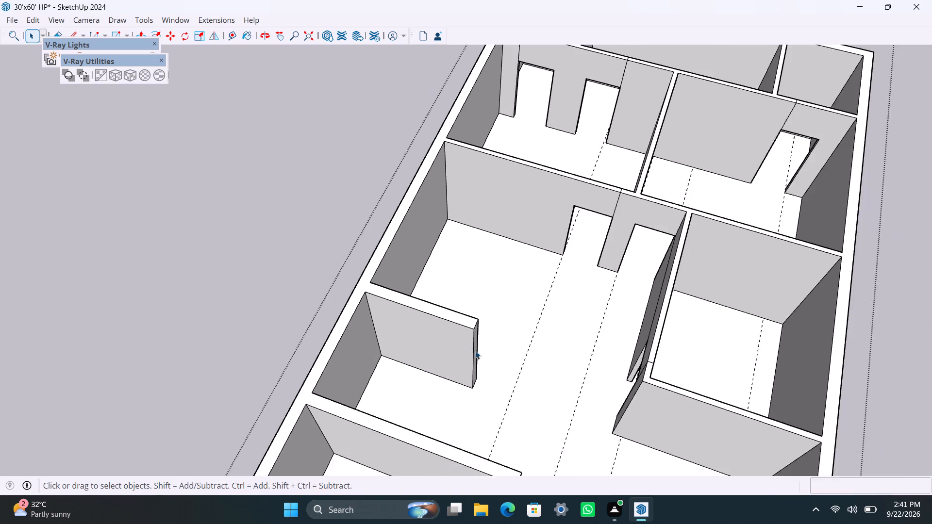
Push/Pull the free end face of the 9" cross wall out a further 4.5".
scroll(484, 358, up, 6)
middle_drag(480, 381, 405, 397)
scroll(430, 388, up, 2)
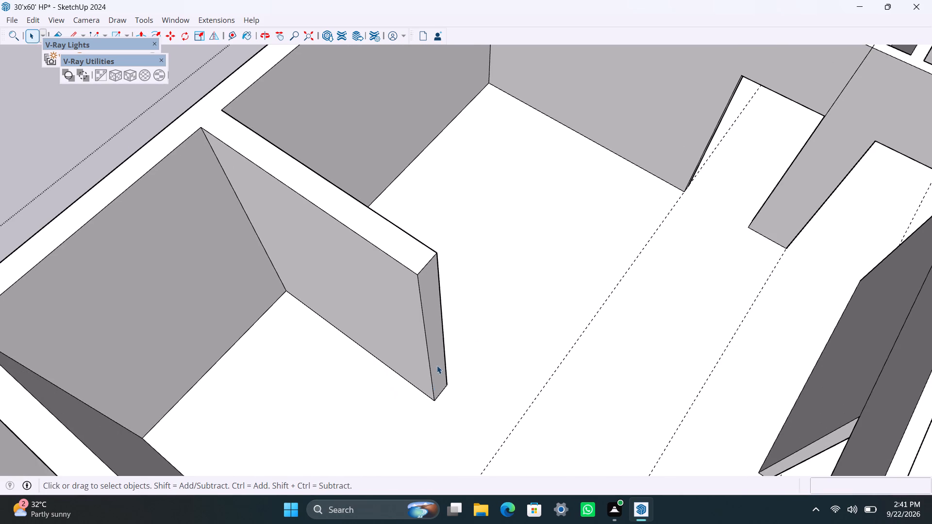
click(437, 365)
key(p)
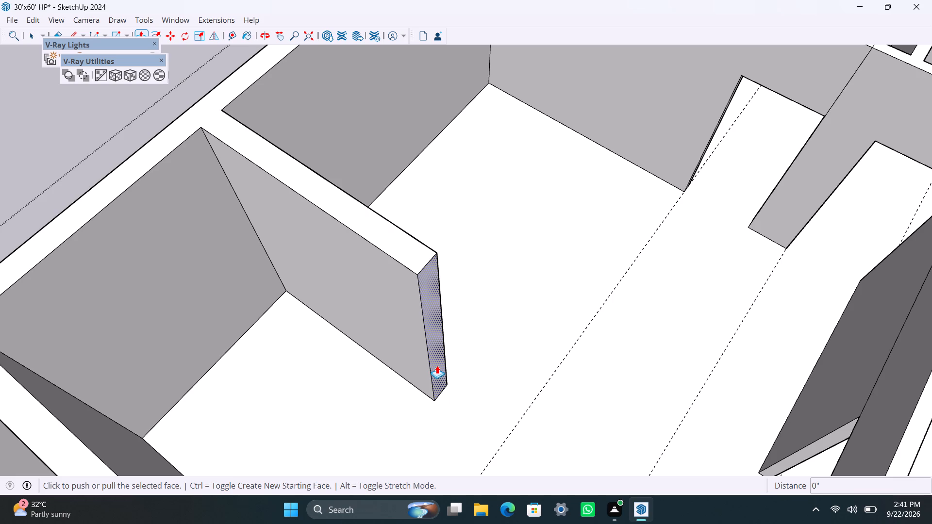
drag(437, 365, 444, 378)
text(4.5")
key(Return)
key(space)
Copy the cross wall's vertical end edge 4.5" inward along its face on the 13' room side.
scroll(554, 316, down, 7)
scroll(583, 278, up, 2)
middle_drag(576, 317, 169, 341)
scroll(445, 315, up, 3)
middle_drag(433, 323, 364, 334)
scroll(380, 316, up, 5)
click(380, 275)
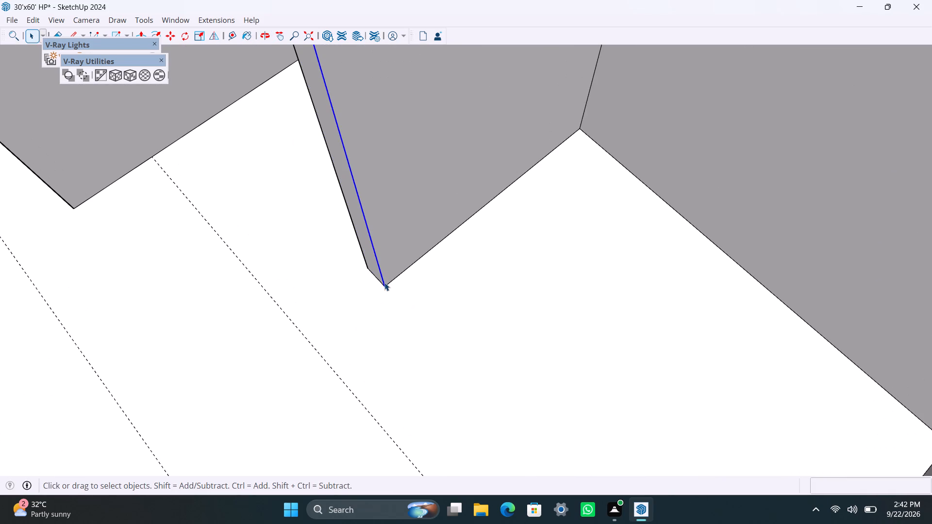
key(m)
click(386, 285)
text(4.5")
key(Return)
key(space)
Push/Pull the 4.5" strip at the cross wall's end out 5' toward the partition with door openings.
scroll(386, 270, up, 2)
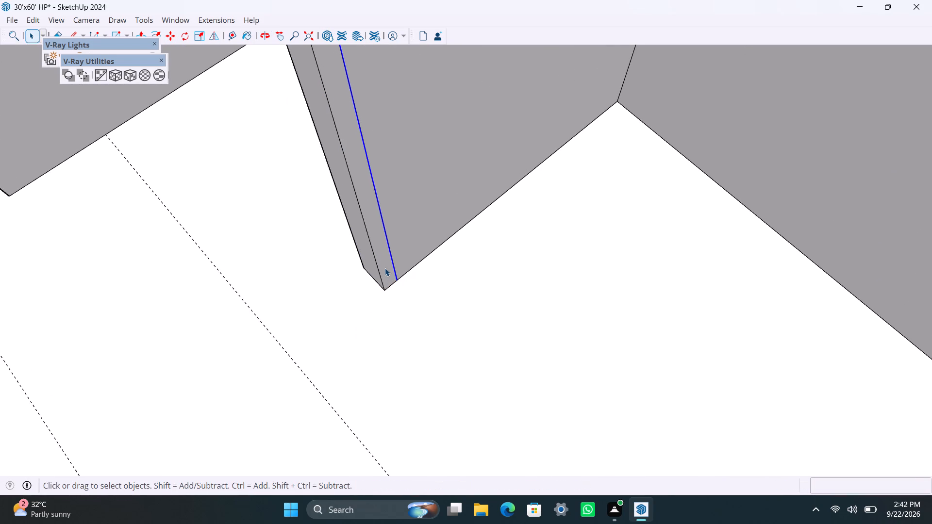
click(385, 268)
key(p)
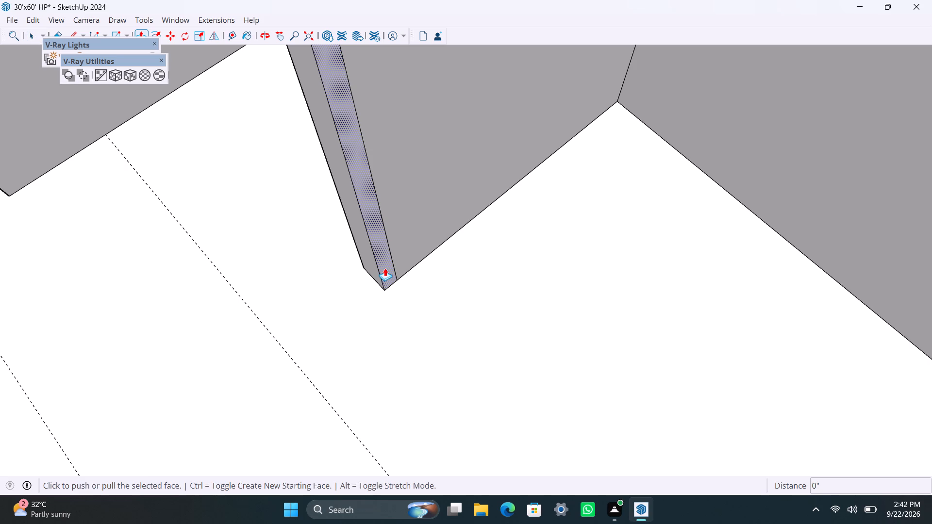
drag(385, 268, 428, 348)
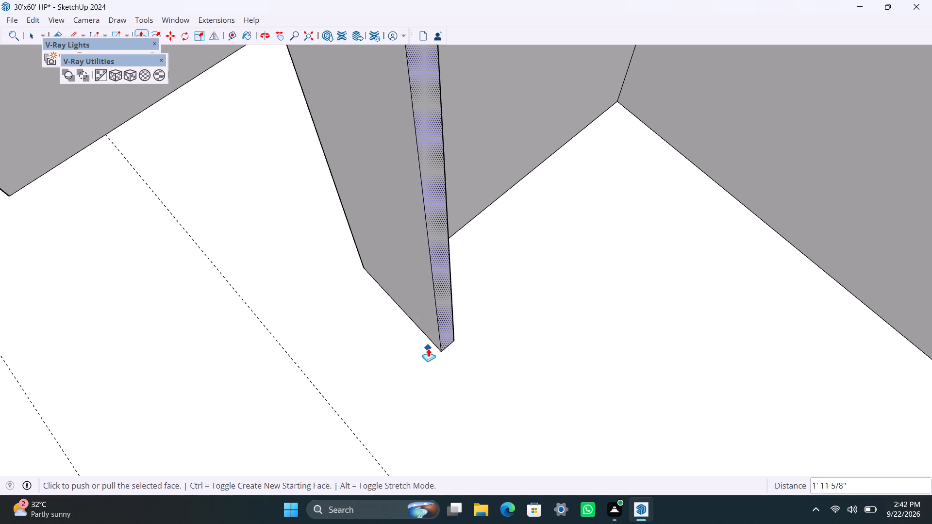
text(5')
key(Return)
key(space)
scroll(431, 343, down, 10)
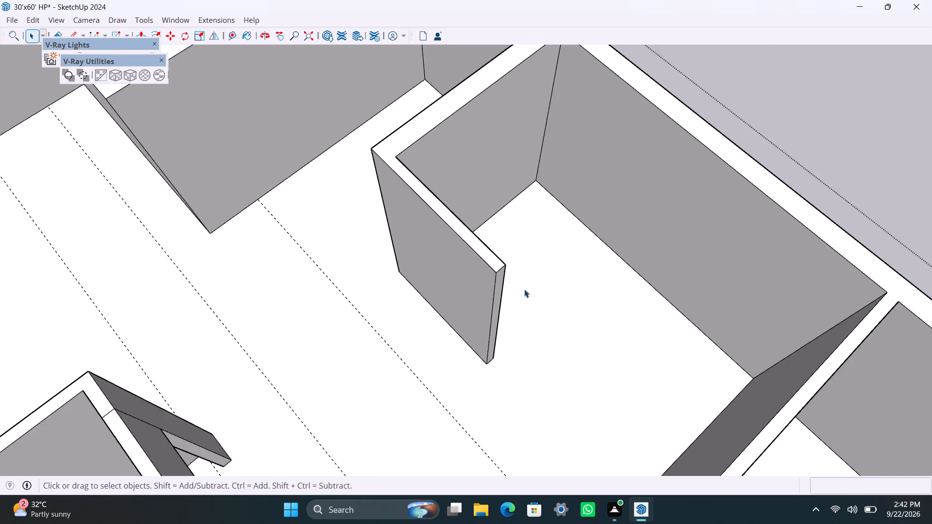
Place a guide line 3' beyond the base of the new 4.5" partition's free end to mark the door opening.
scroll(517, 400, up, 1)
shift+middle_drag(504, 399, 510, 337)
key(t)
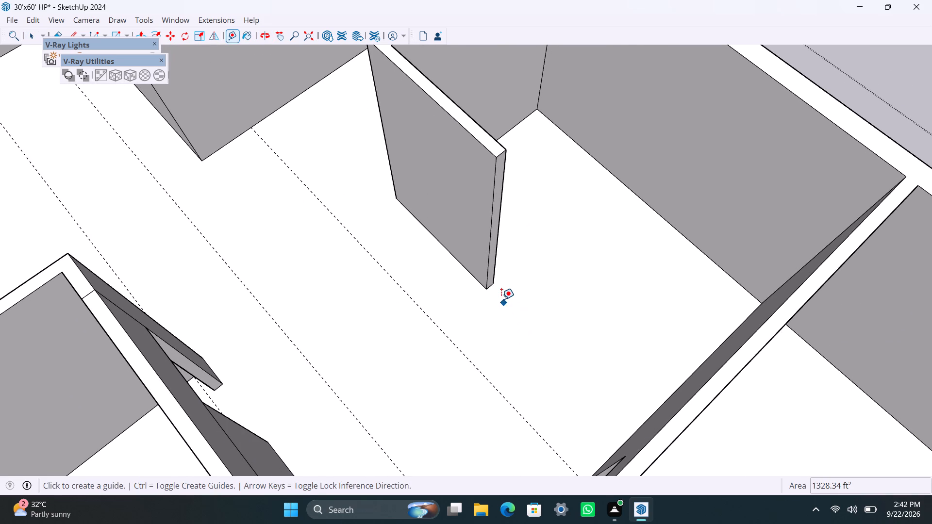
scroll(497, 290, up, 2)
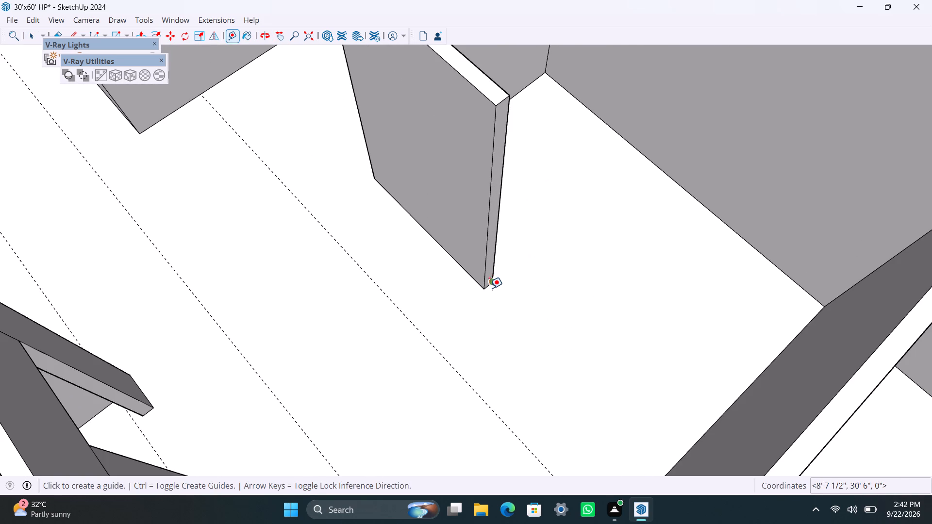
scroll(490, 288, up, 6)
click(488, 288)
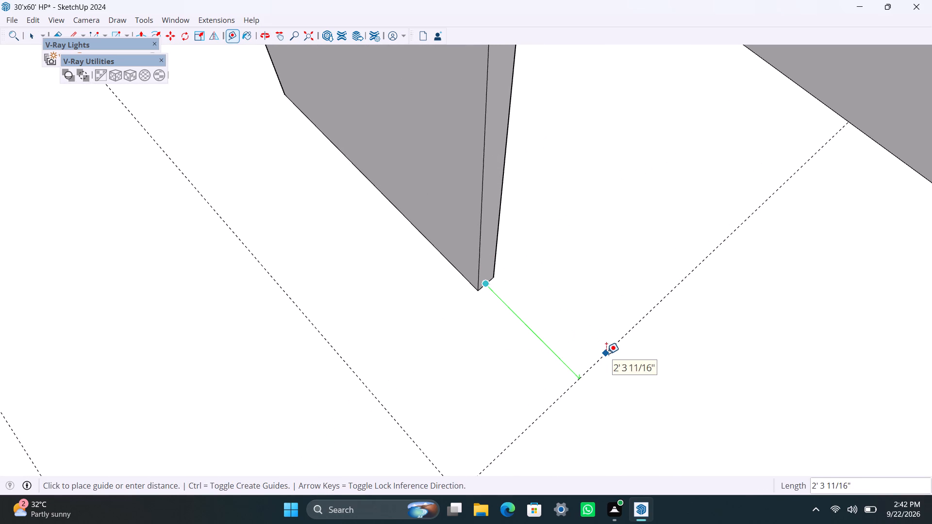
text(3')
key(Return)
key(space)
Mark a 4.5" strip on the partition with door openings by copying its outer-wall corner edge 7'6" along and again 4.5" further.
scroll(611, 334, down, 11)
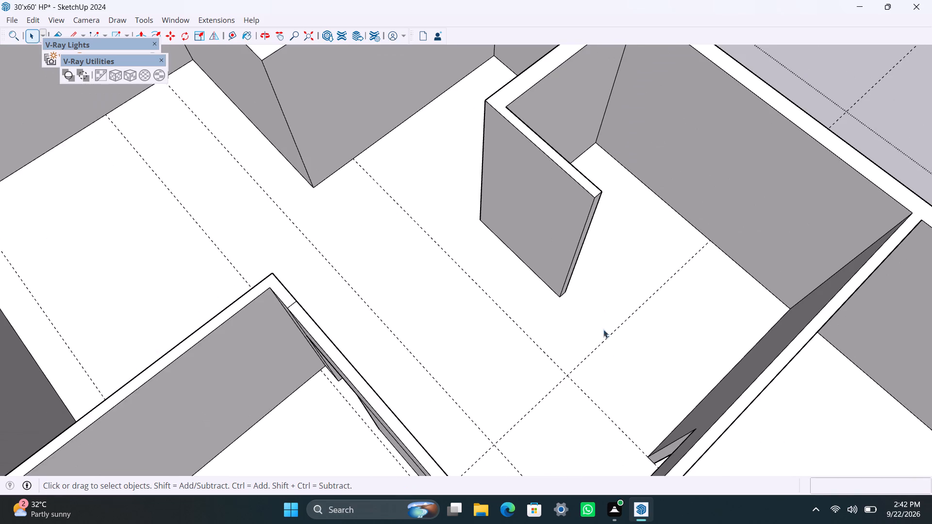
middle_drag(588, 361, 781, 378)
scroll(716, 106, down, 4)
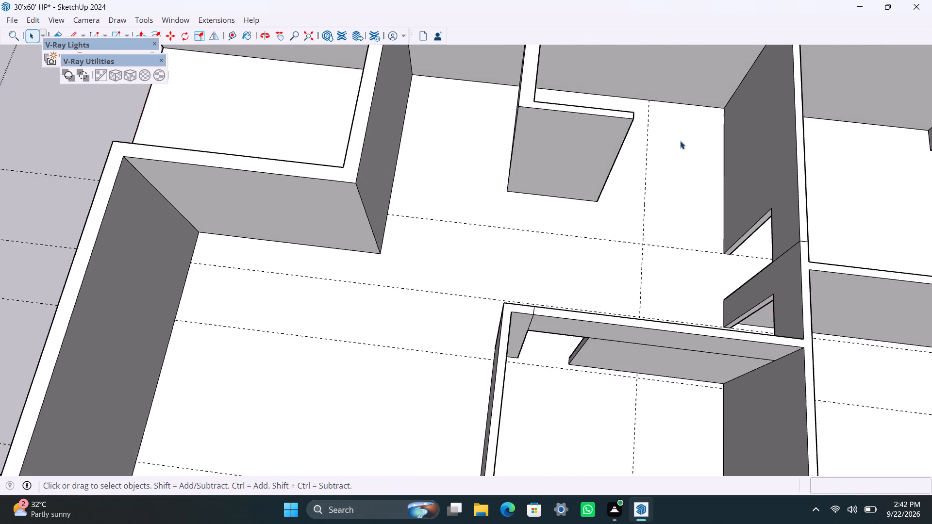
shift+middle_drag(670, 146, 622, 239)
scroll(665, 198, up, 1)
click(682, 191)
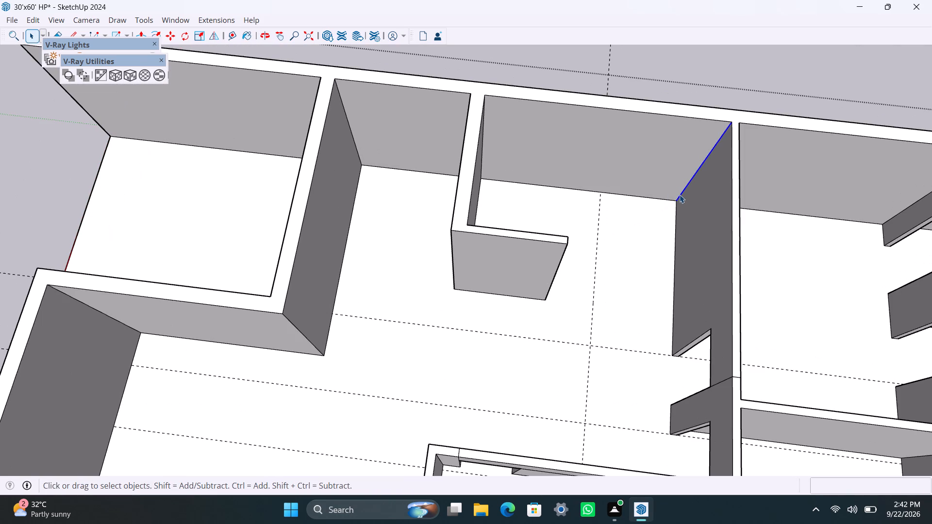
key(m)
click(676, 204)
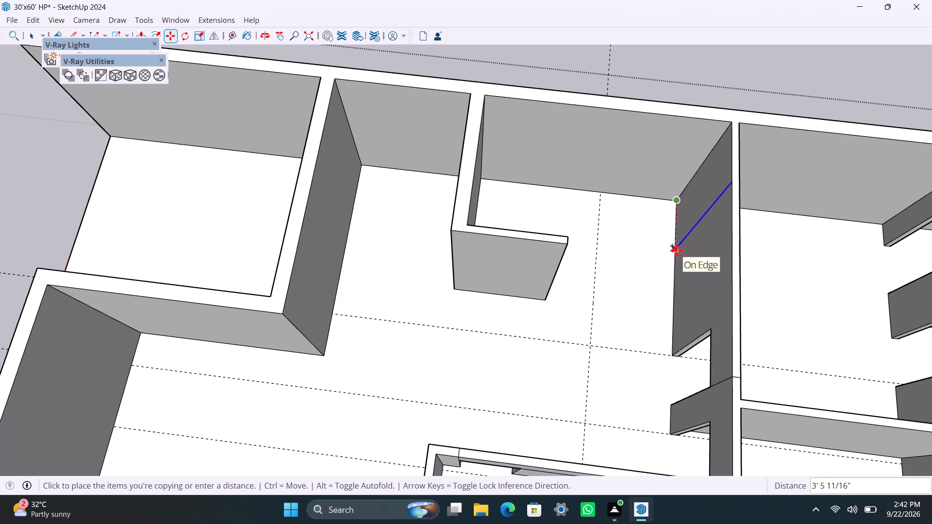
text(7'6)
key(shift+quotedbl)
key(Return)
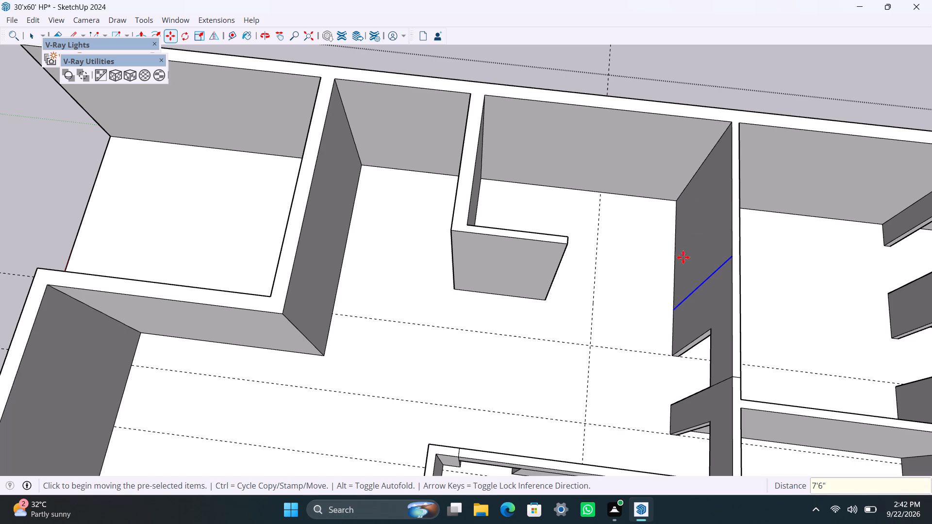
click(676, 308)
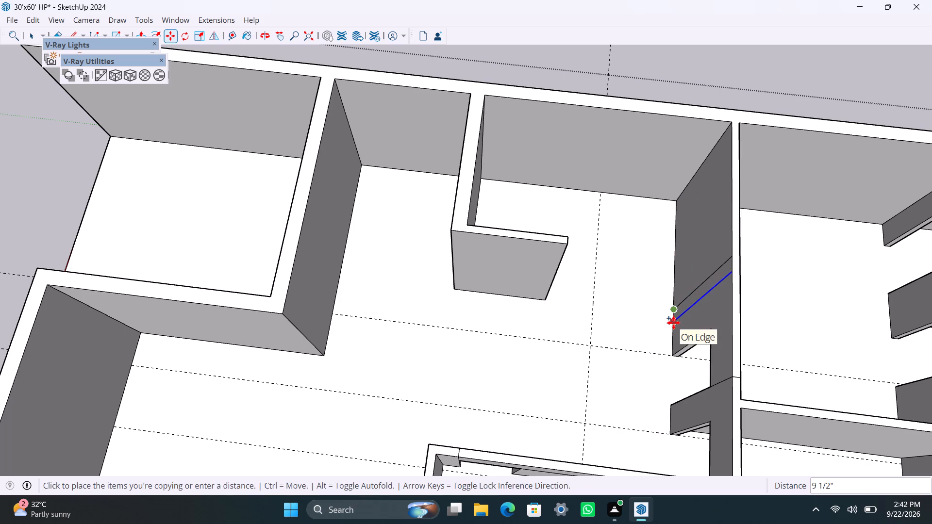
text(4.5")
key(Return)
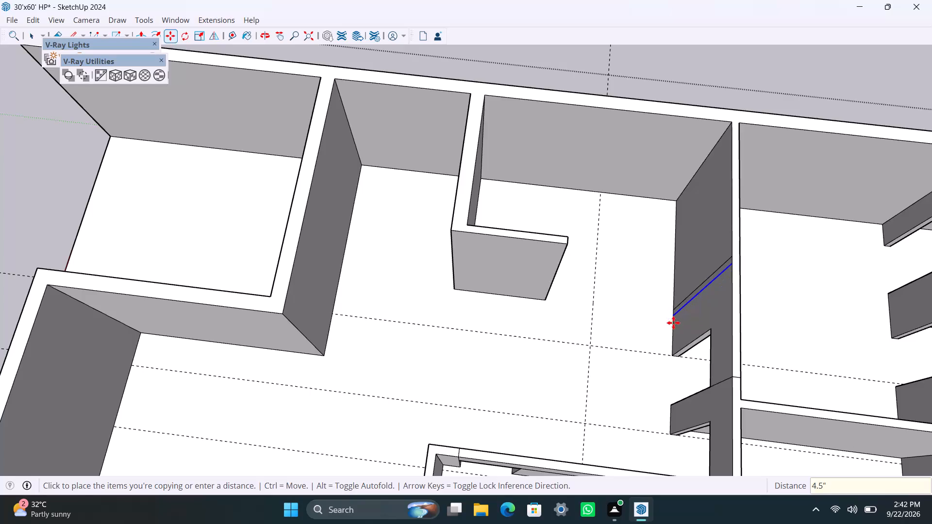
Push/Pull the 4.5" strip out 5' to the door-opening guide, in line with the opposite partition.
key(space)
scroll(681, 304, up, 11)
click(685, 305)
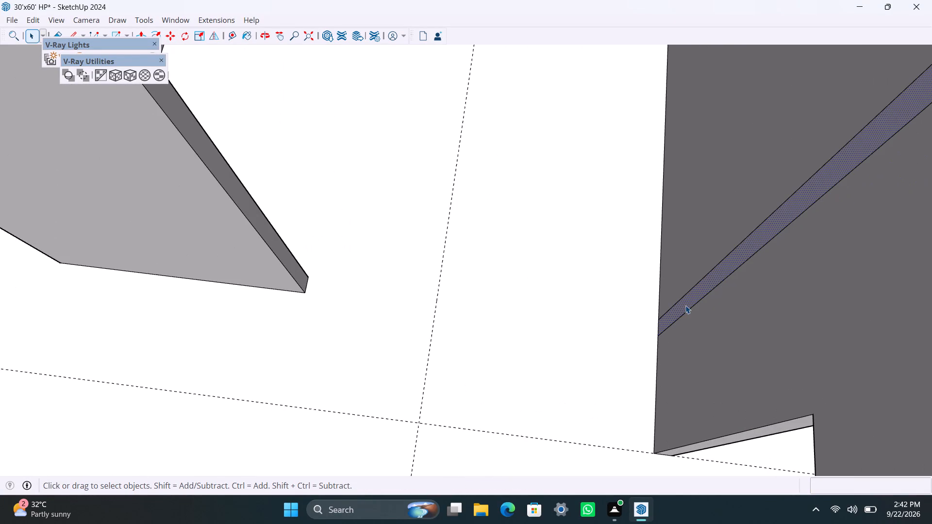
key(p)
drag(685, 305, 429, 350)
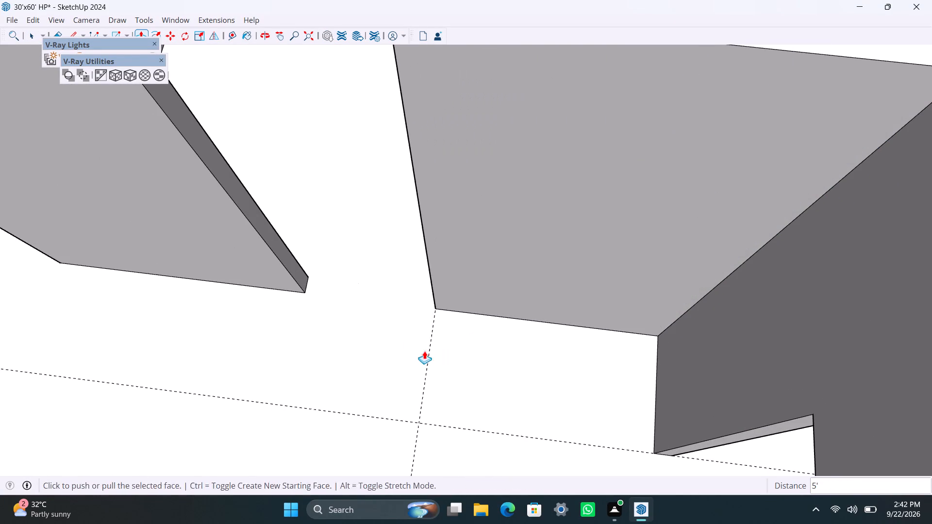
key(space)
Copy the top edge of the opposite partition's free end 3' down its end face.
scroll(376, 318, down, 5)
scroll(241, 171, up, 5)
click(245, 160)
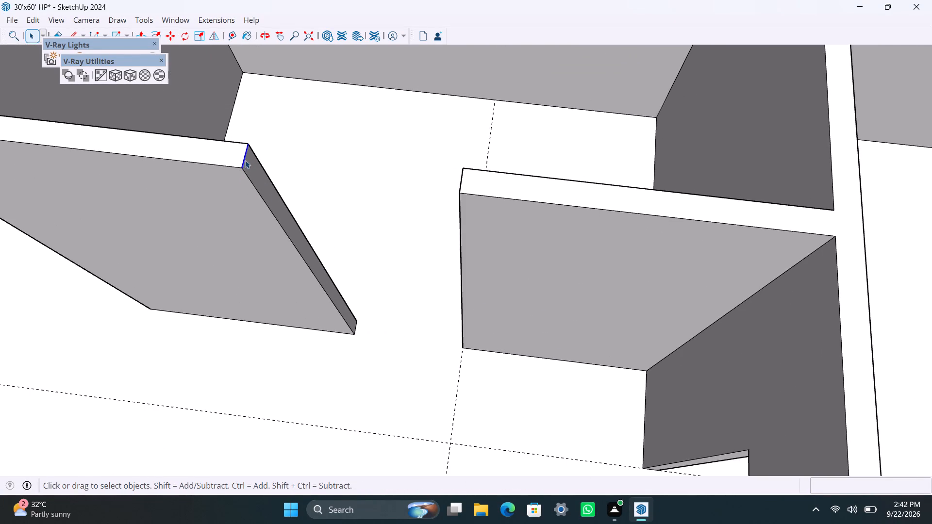
key(m)
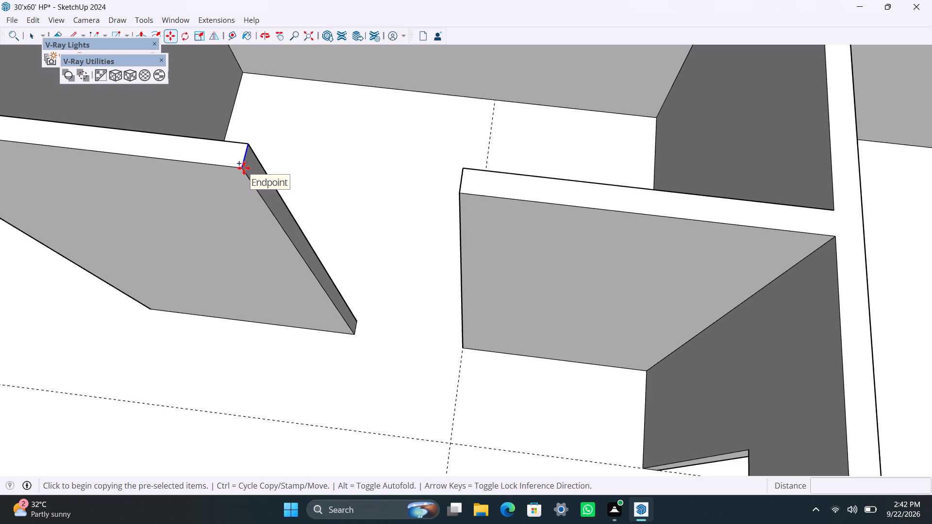
click(244, 168)
text(3')
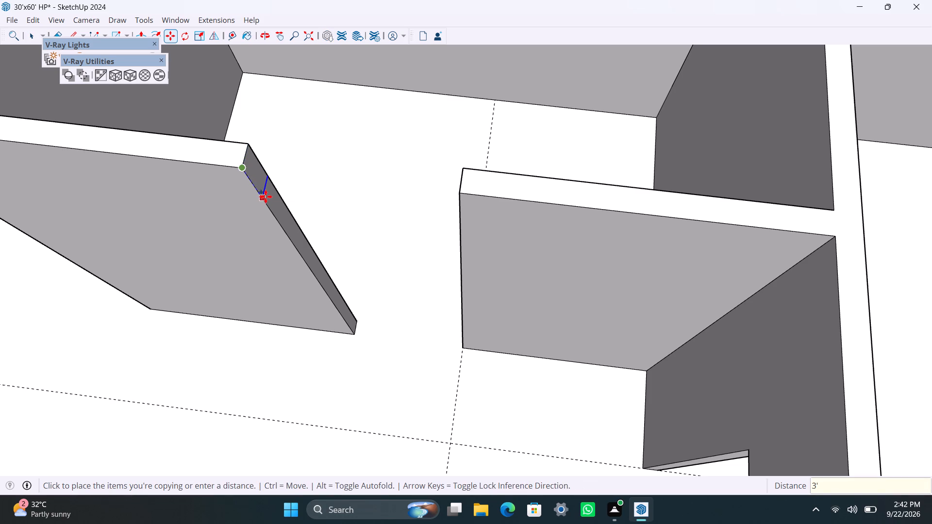
key(Return)
Push/Pull the upper part of that end face 3' across the opening to form the door lintel.
key(space)
click(277, 201)
key(p)
drag(277, 207, 458, 204)
Save the model.
key(ctrl+s)
Examine the whole ground floor layout from several angles, checking the hall, porch and surrounding rooms.
scroll(454, 205, down, 2)
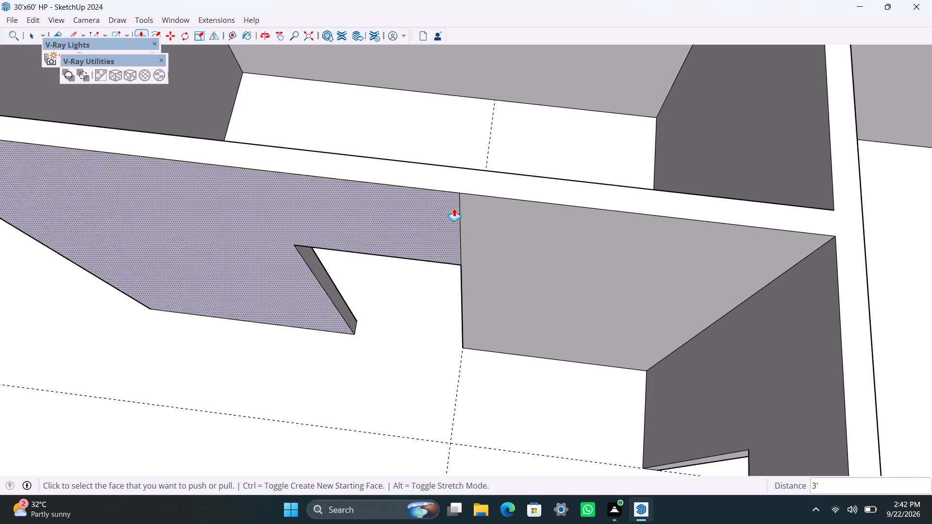
scroll(454, 208, down, 20)
scroll(454, 208, down, 1)
shift+middle_drag(419, 243, 506, 242)
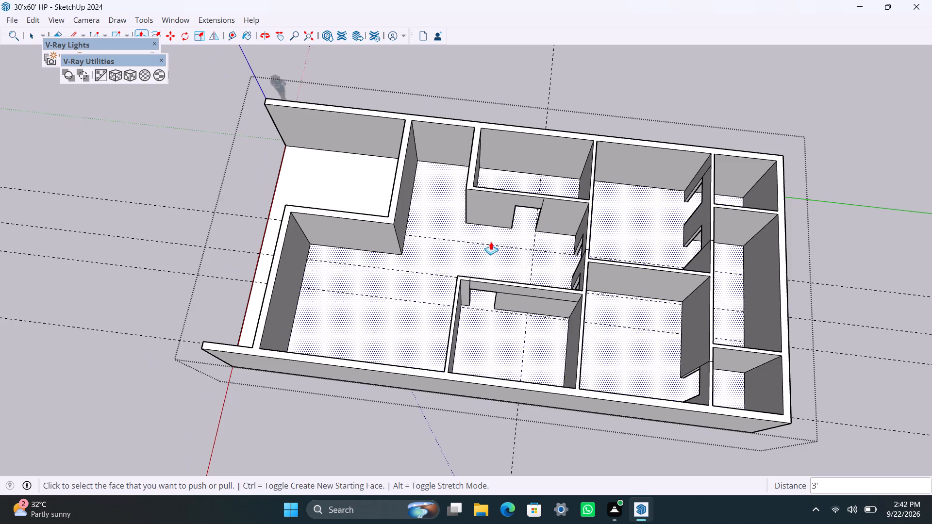
scroll(491, 242, down, 3)
scroll(486, 244, up, 5)
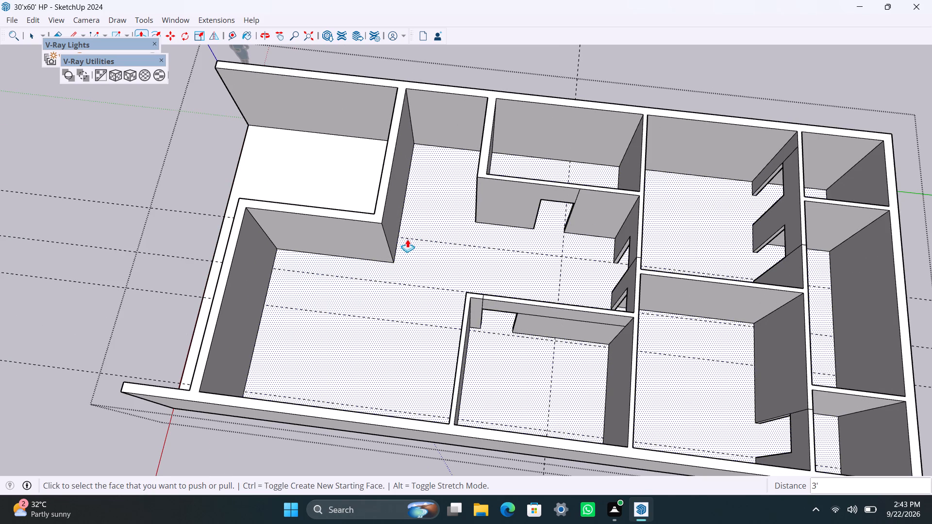
scroll(442, 322, down, 3)
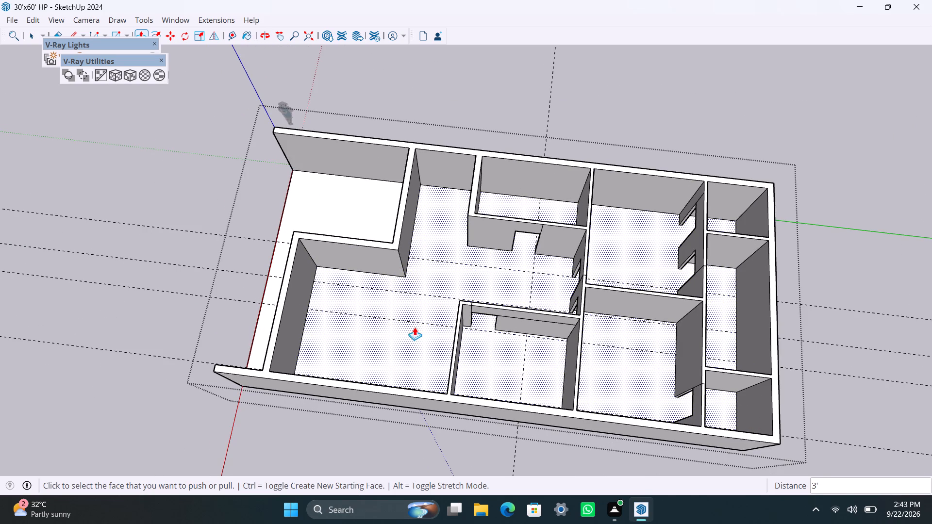
middle_drag(392, 332, 522, 341)
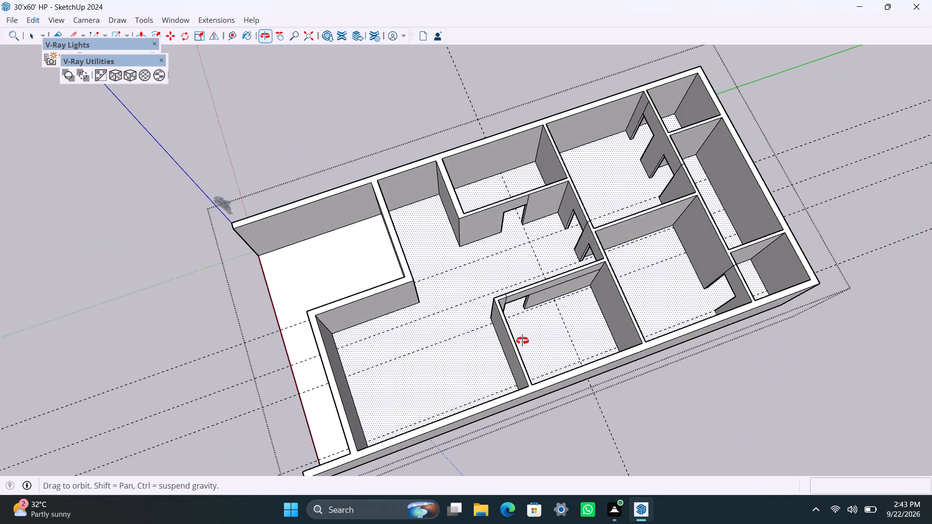
middle_drag(522, 341, 657, 345)
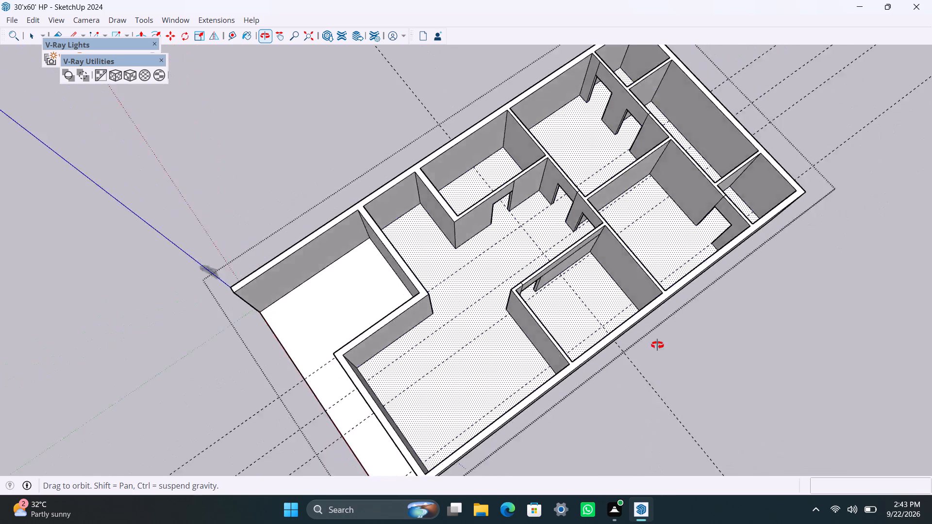
middle_drag(657, 345, 867, 350)
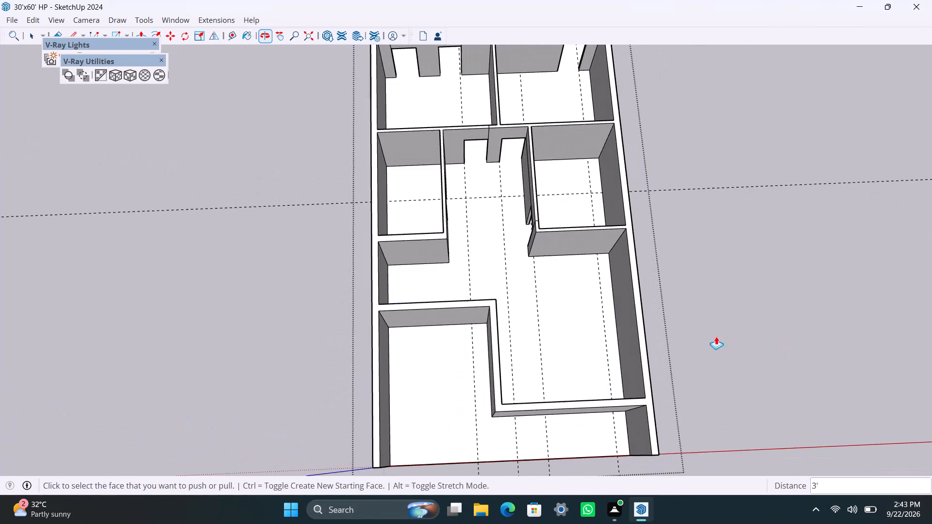
scroll(508, 294, up, 1)
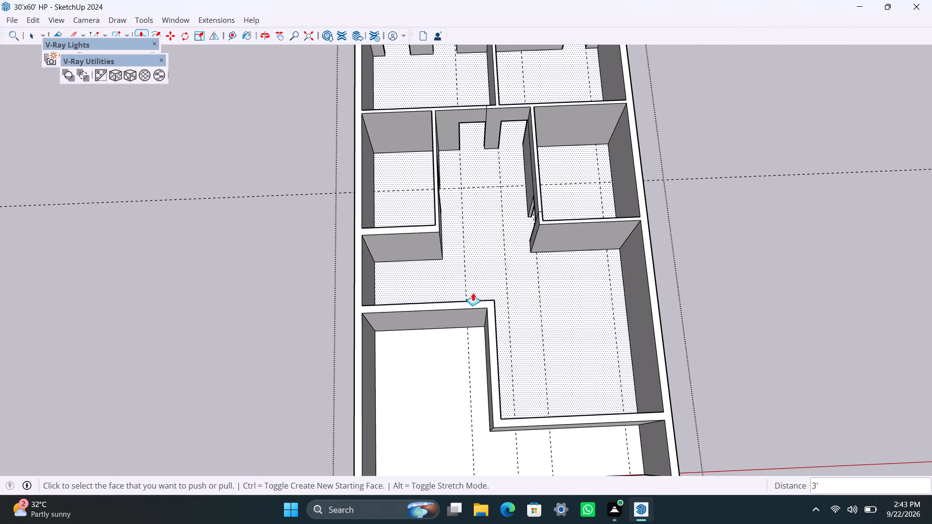
key(space)
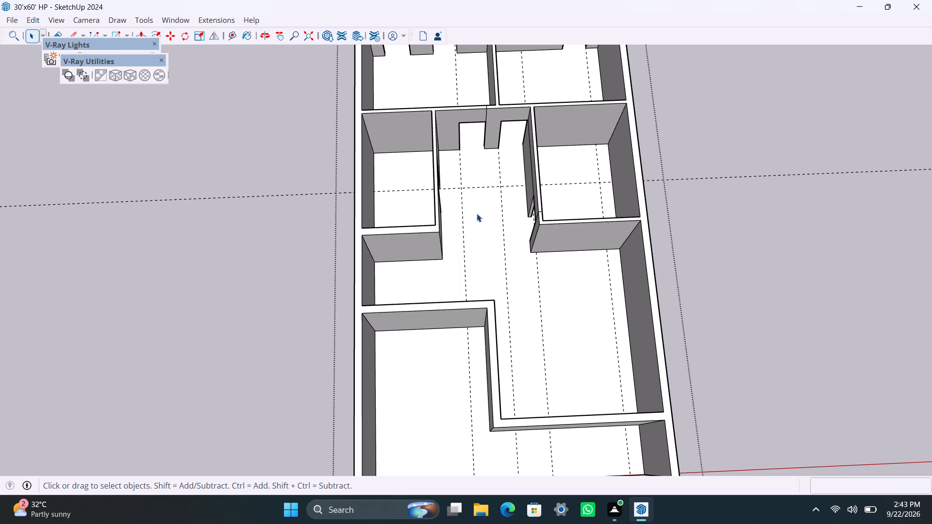
scroll(477, 213, down, 1)
scroll(477, 213, up, 1)
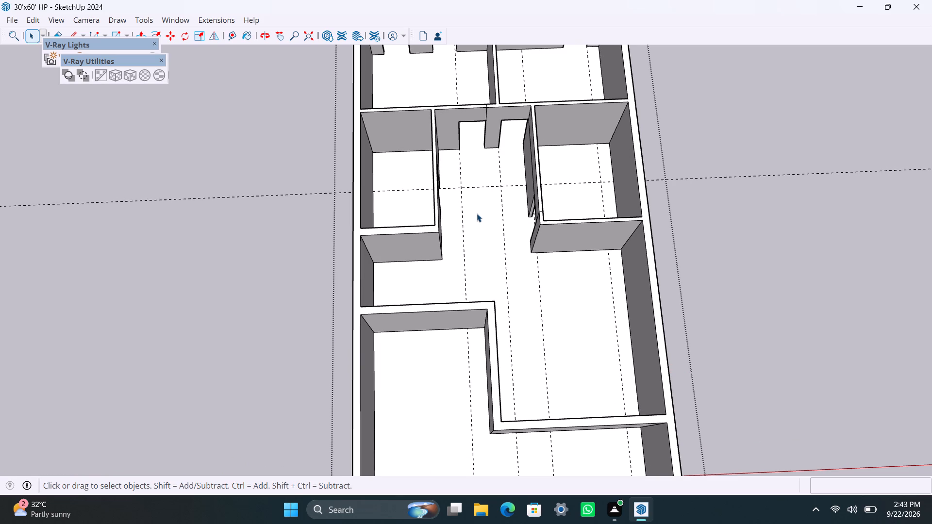
scroll(477, 213, down, 3)
scroll(477, 213, up, 2)
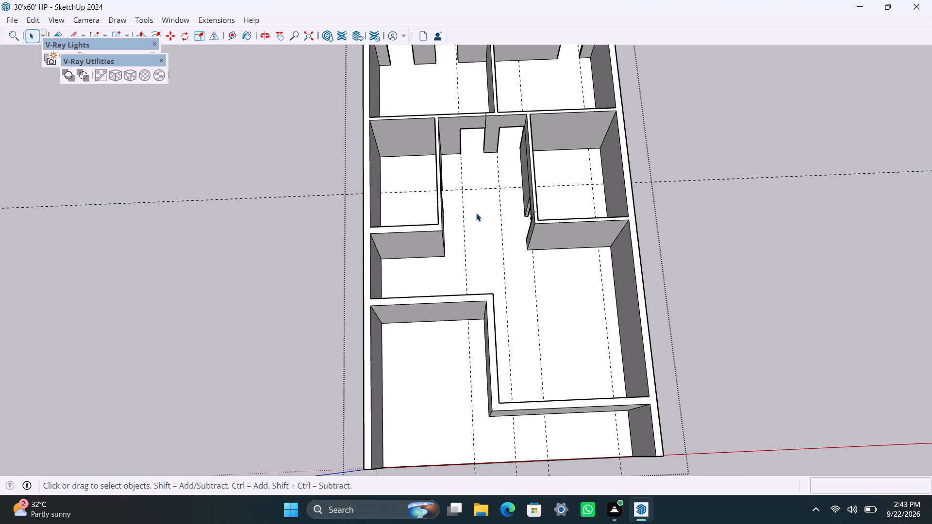
scroll(477, 250, up, 2)
scroll(511, 326, down, 3)
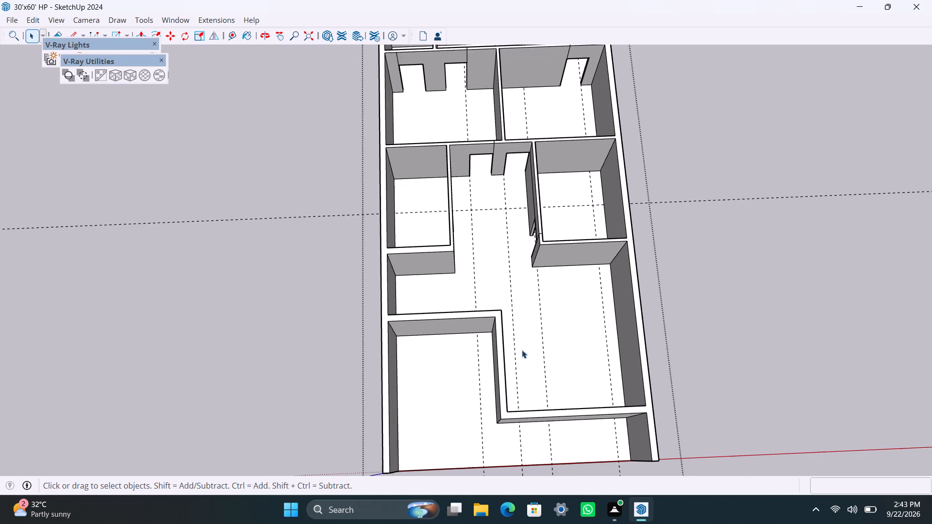
middle_drag(522, 350, 15, 319)
scroll(509, 339, up, 3)
middle_drag(475, 319, 255, 326)
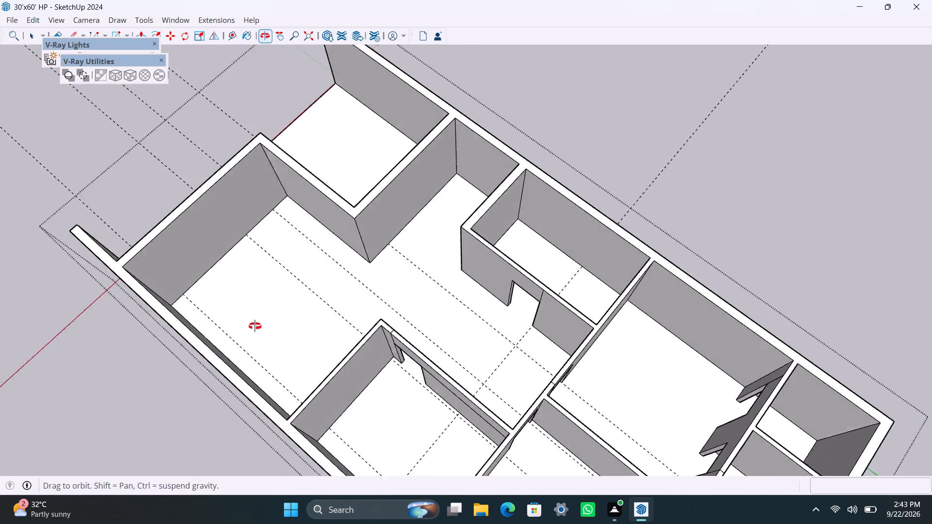
middle_drag(255, 326, 179, 314)
scroll(378, 155, up, 5)
scroll(275, 175, down, 5)
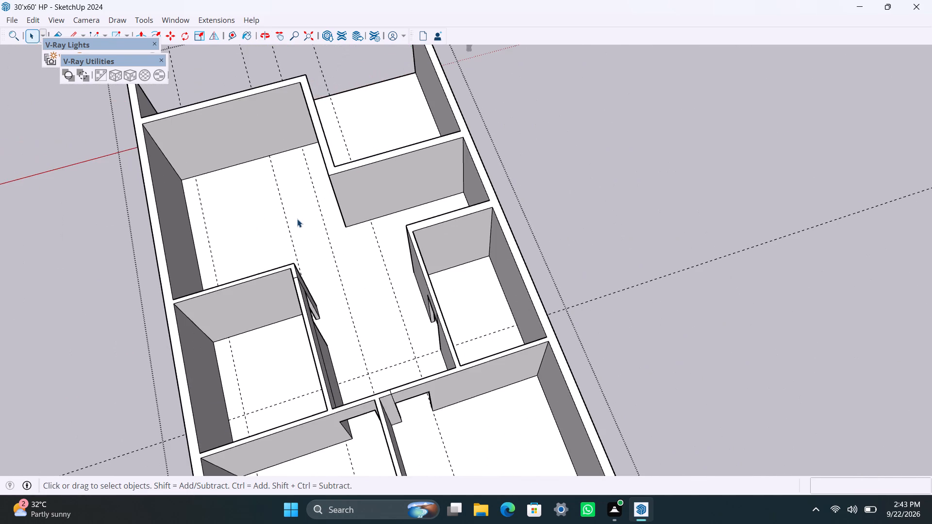
Measure the hall's width along the base of its front wall with the Dimension tool, without placing the dimension.
middle_drag(298, 219, 409, 219)
scroll(392, 223, up, 1)
key(d)
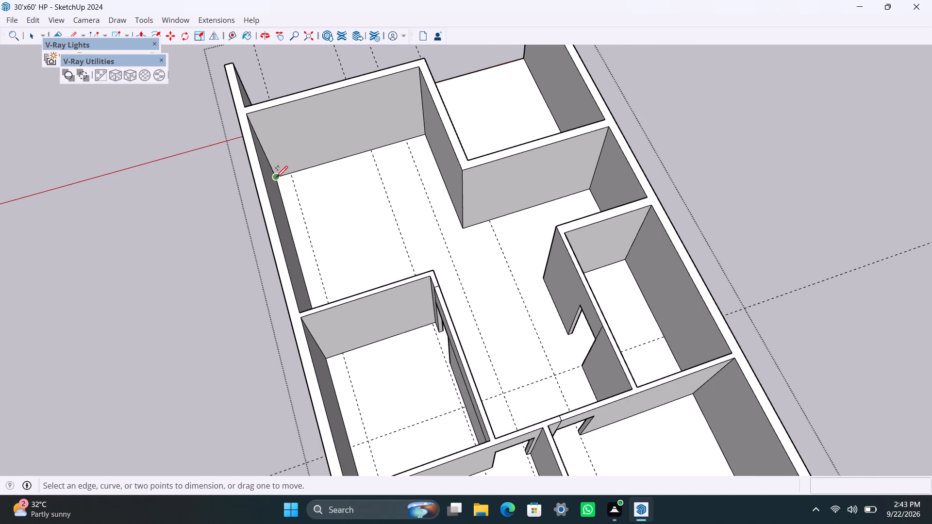
click(276, 177)
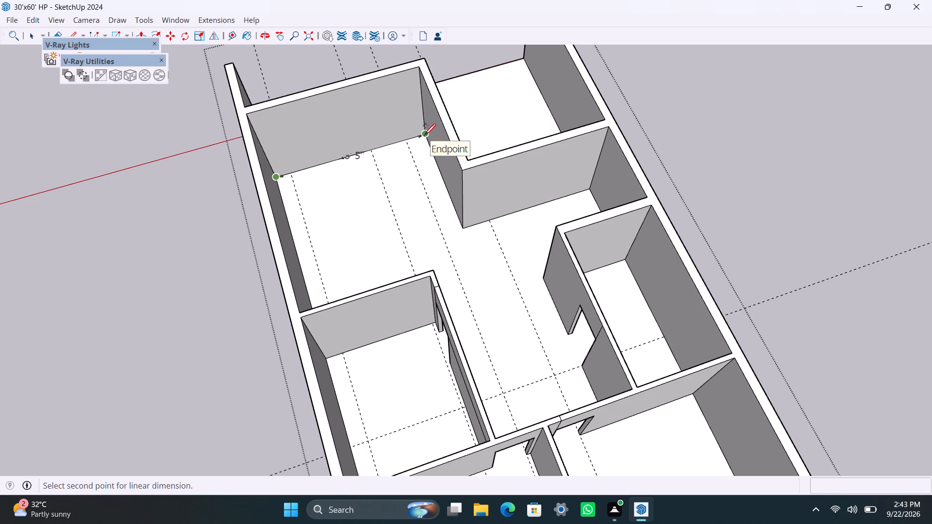
click(424, 133)
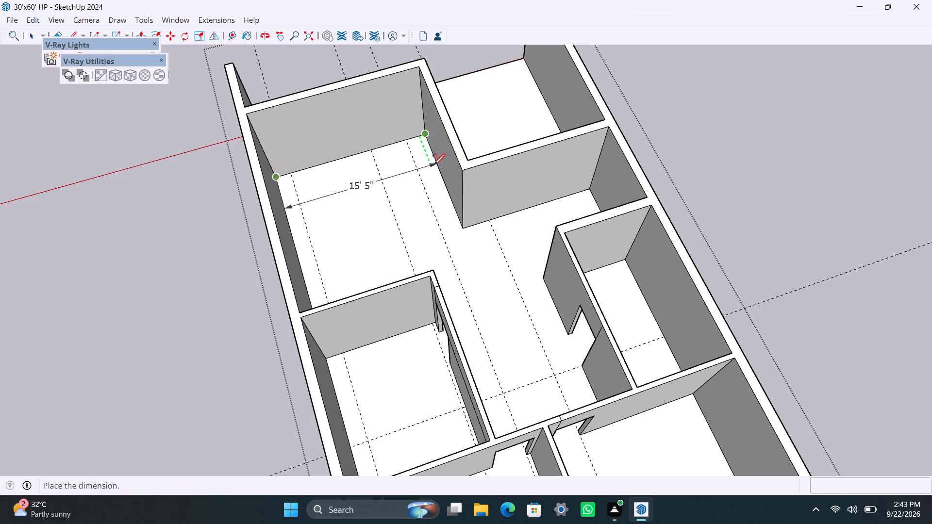
key(Escape)
key(space)
Push/Pull the hall-side face of the wall between the hall and the porch 3" into the hall.
click(441, 159)
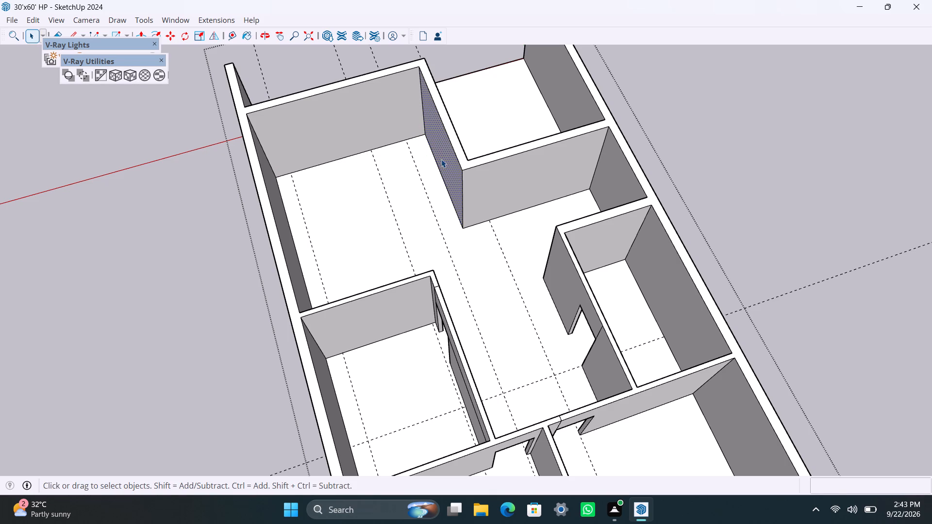
key(p)
click(441, 159)
text(3")
key(Return)
key(space)
Push/Pull the porch-side face of the wall between the hall and the porch 3" toward the hall.
scroll(477, 53, down, 3)
middle_drag(484, 63, 379, 86)
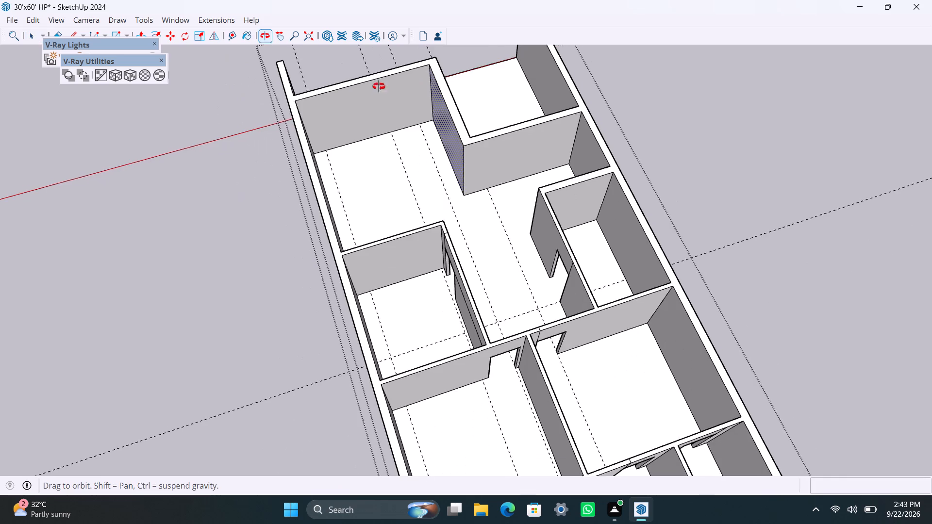
middle_drag(379, 86, 280, 101)
scroll(581, 219, up, 2)
scroll(521, 138, up, 3)
click(525, 137)
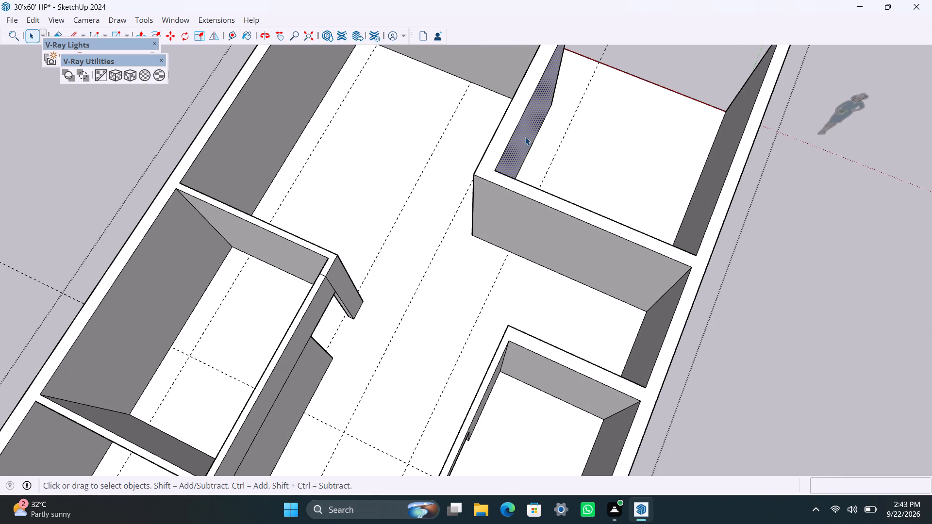
key(p)
click(525, 137)
text(3")
key(Return)
key(space)
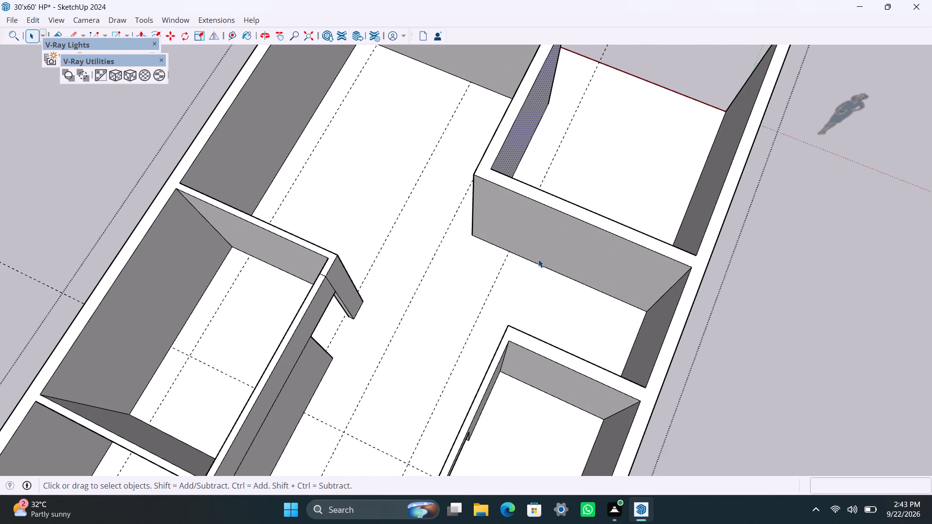
Measure the width of the recess behind the porch with the Dimension tool, without placing the dimension.
scroll(532, 261, down, 2)
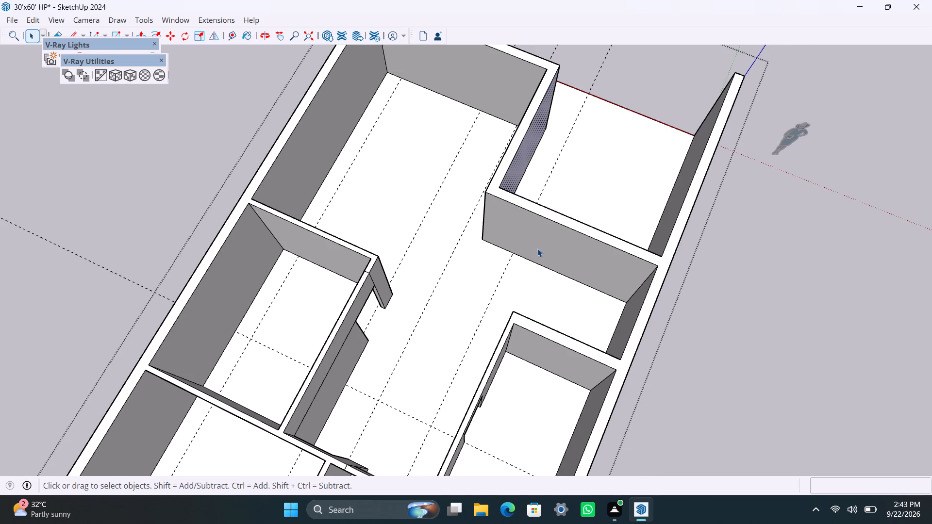
scroll(538, 248, down, 1)
middle_drag(552, 224, 466, 290)
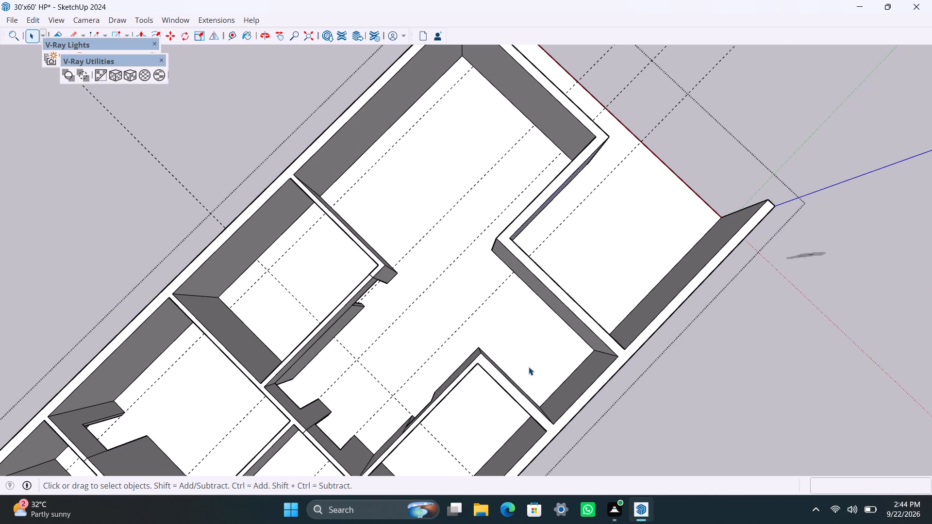
scroll(533, 360, up, 3)
middle_drag(541, 370, 740, 360)
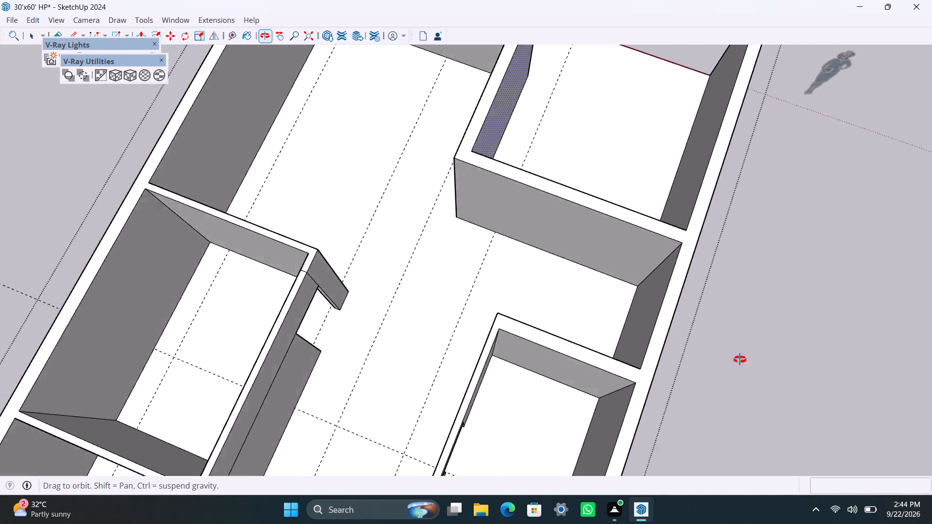
middle_drag(740, 360, 931, 407)
scroll(473, 261, up, 2)
key(l)
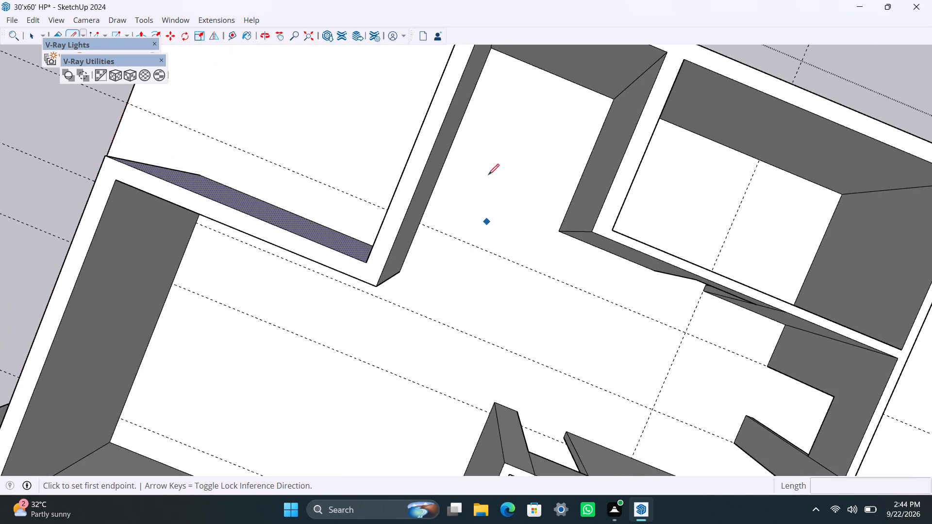
click(494, 49)
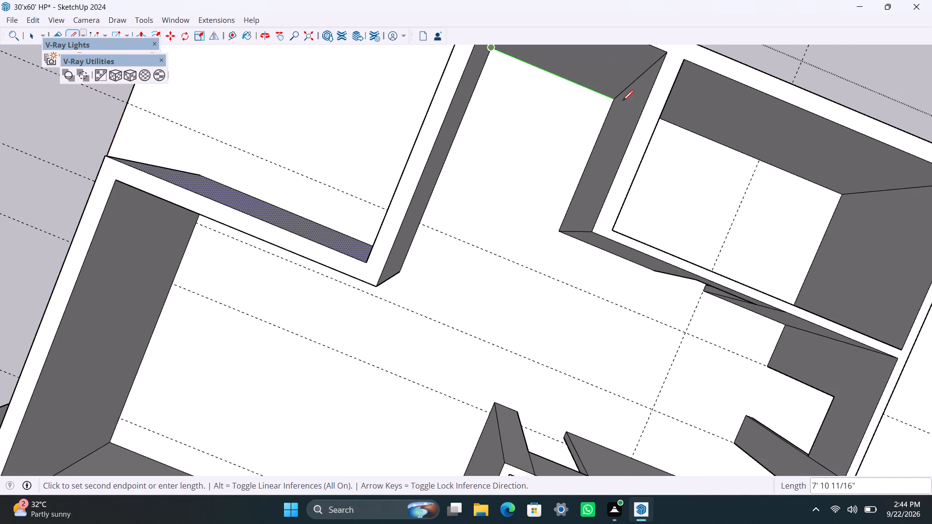
key(space)
key(d)
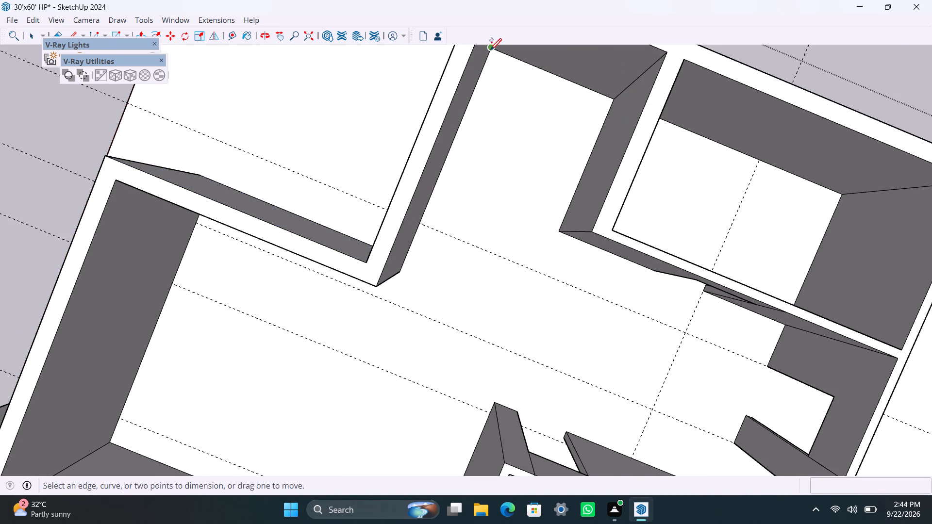
click(490, 47)
click(614, 97)
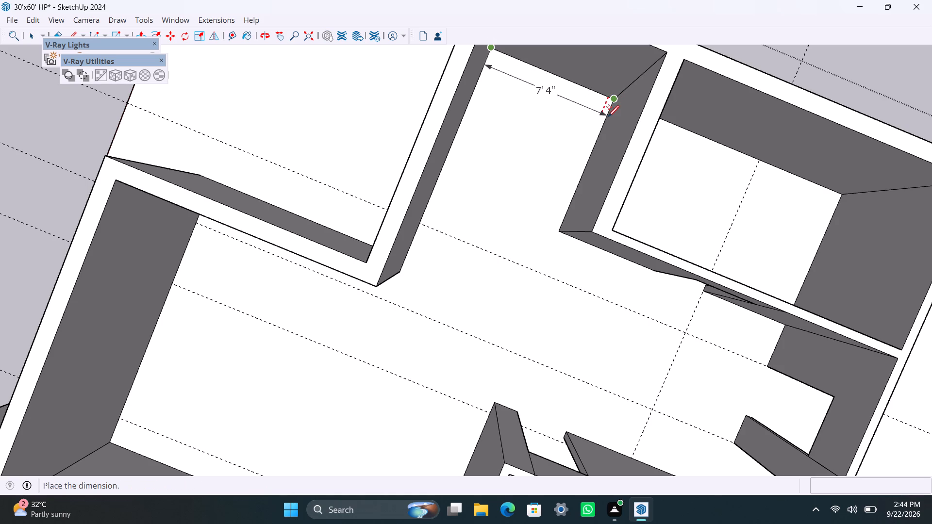
key(space)
Place a Tape Measure guide 6'6" from the room wall opposite the porch's rear wall, across the recess floor.
scroll(461, 241, down, 4)
middle_drag(437, 273, 310, 218)
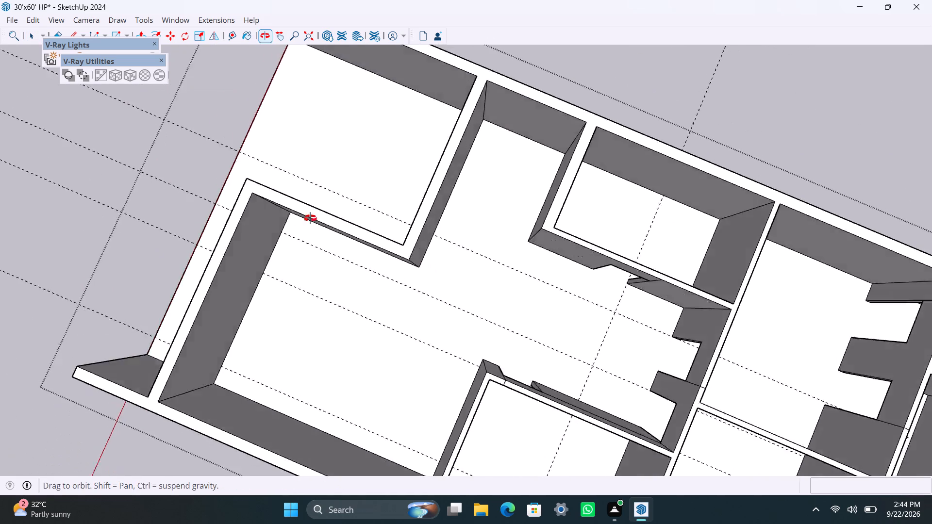
middle_drag(310, 218, 254, 206)
scroll(424, 217, up, 2)
middle_drag(449, 229, 275, 206)
scroll(586, 224, up, 1)
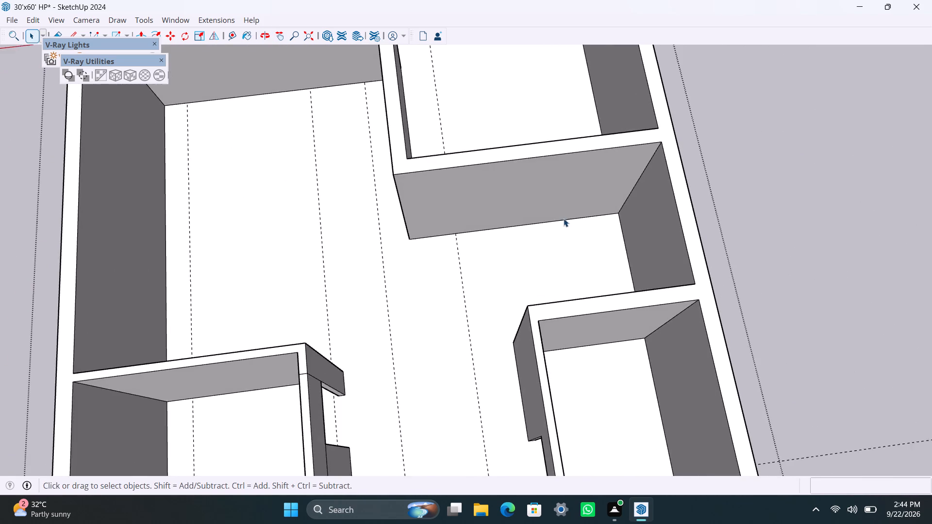
scroll(563, 218, down, 4)
click(556, 210)
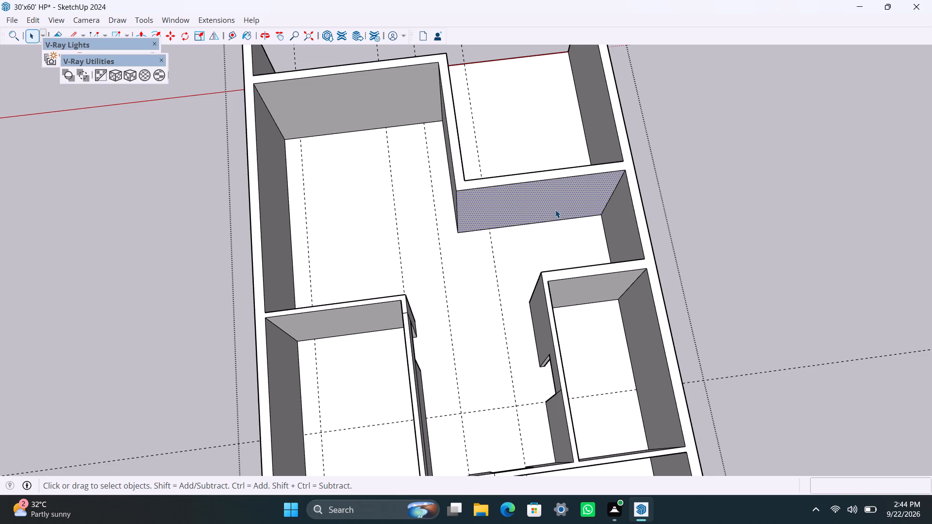
scroll(553, 216, down, 3)
middle_drag(476, 277, 870, 319)
scroll(502, 177, up, 2)
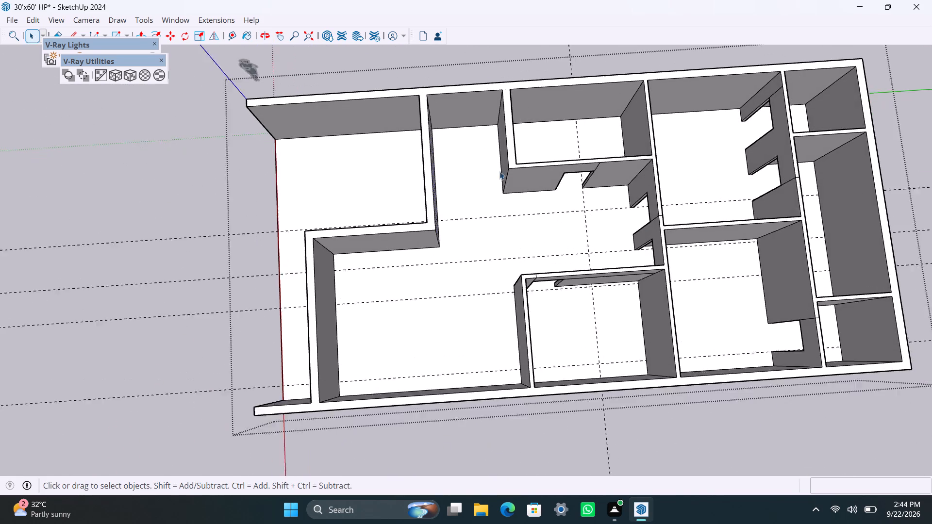
scroll(486, 154, up, 2)
key(t)
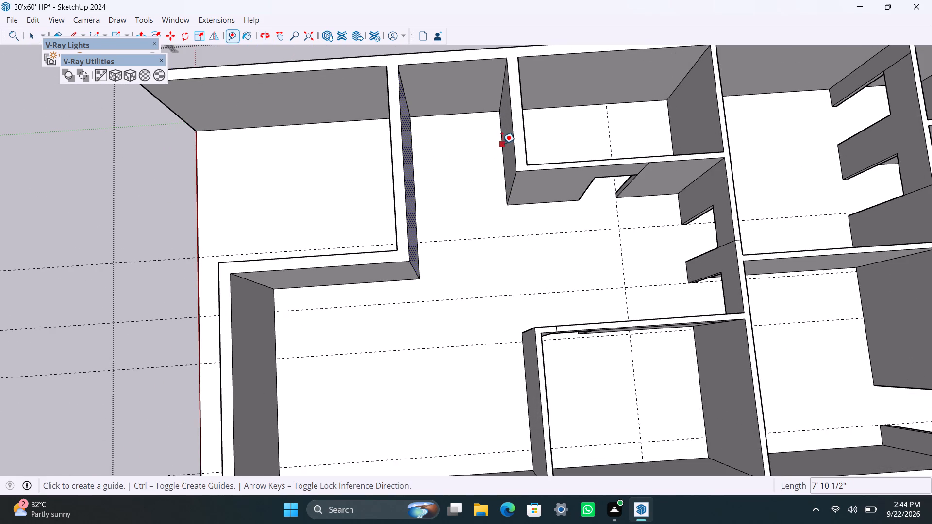
click(502, 144)
text(6')
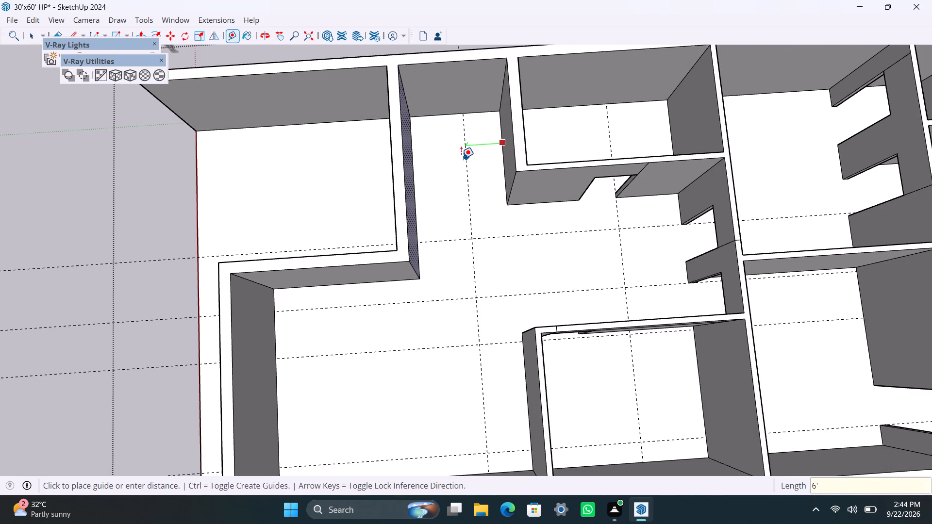
text(6")
key(Return)
key(space)
Push/Pull the recess-side face of the porch's rear wall out to the 6'6" guide.
scroll(436, 245, down, 3)
middle_drag(437, 245, 280, 242)
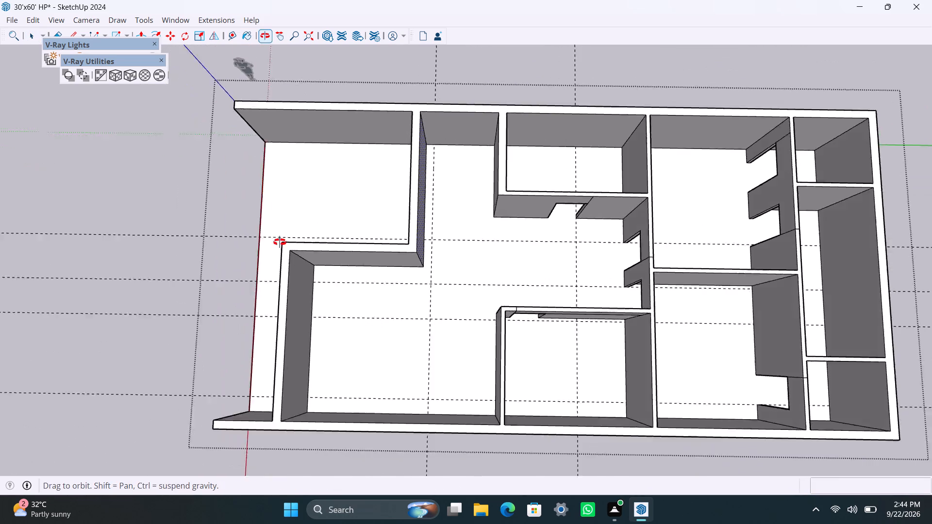
middle_drag(280, 242, 277, 242)
scroll(418, 228, up, 8)
key(p)
drag(449, 193, 407, 327)
key(space)
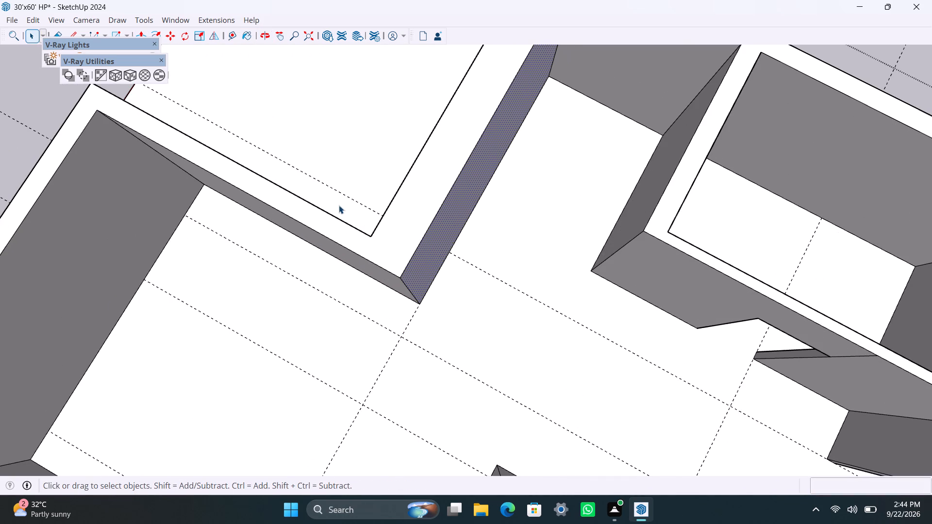
Place a guide 9" in from the recess-side top edge of the porch's rear wall to mark its thickness.
scroll(339, 197, down, 8)
scroll(338, 196, up, 4)
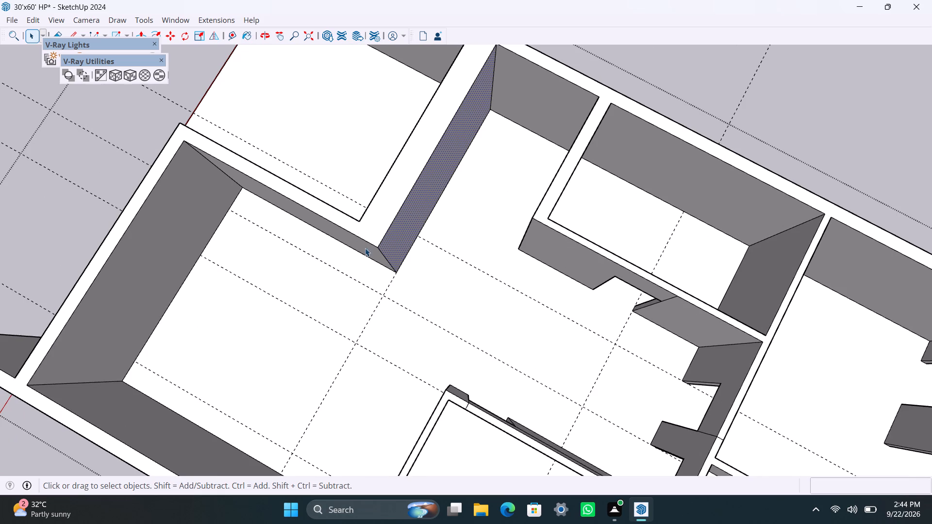
key(t)
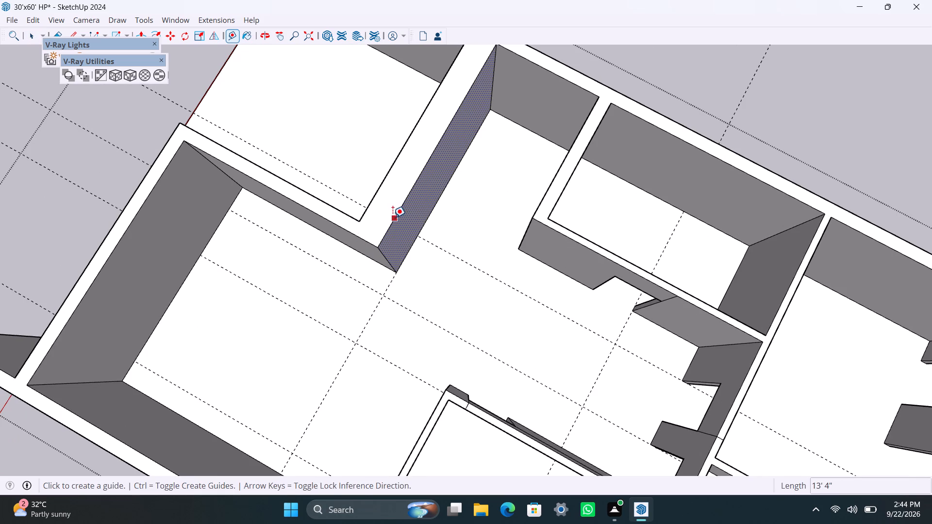
click(393, 217)
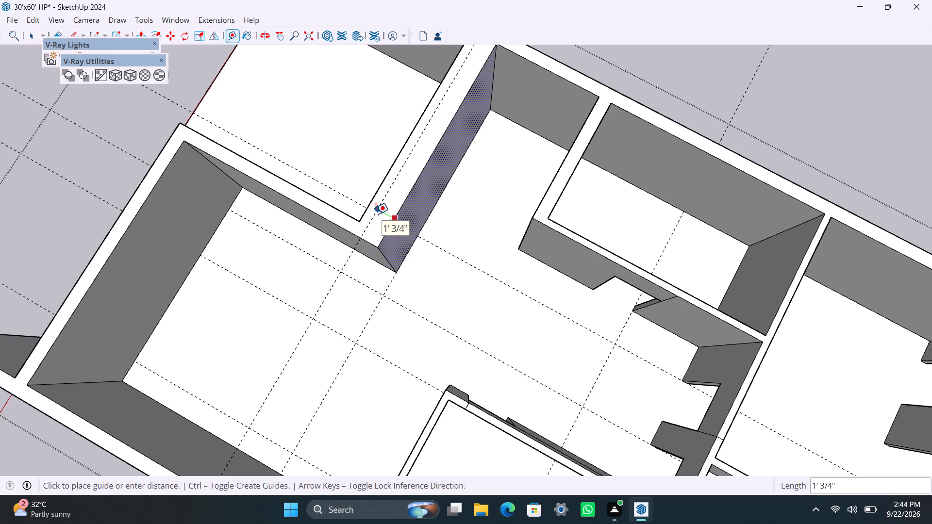
text(9")
key(Return)
key(space)
Push/Pull the porch-side face of the porch's rear wall back to the 9" guide.
scroll(404, 207, down, 3)
middle_drag(402, 223, 910, 188)
scroll(398, 375, up, 3)
middle_drag(375, 372, 500, 309)
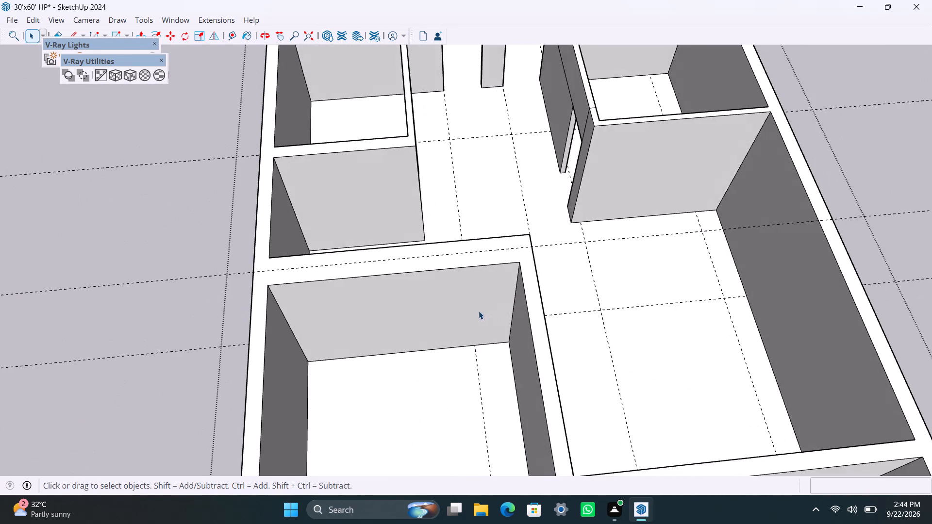
scroll(478, 311, up, 2)
click(392, 326)
key(p)
drag(392, 326, 397, 252)
drag(397, 251, 398, 249)
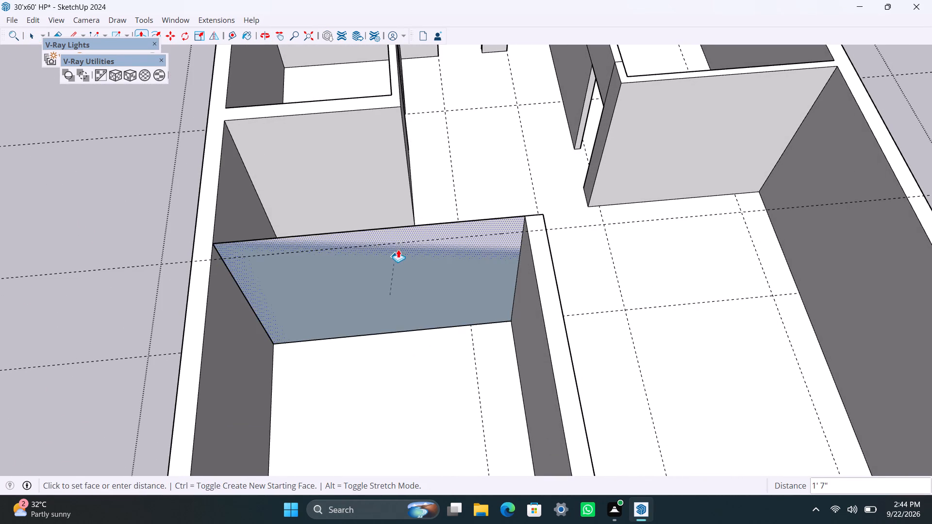
drag(398, 249, 400, 242)
key(ctrl+z)
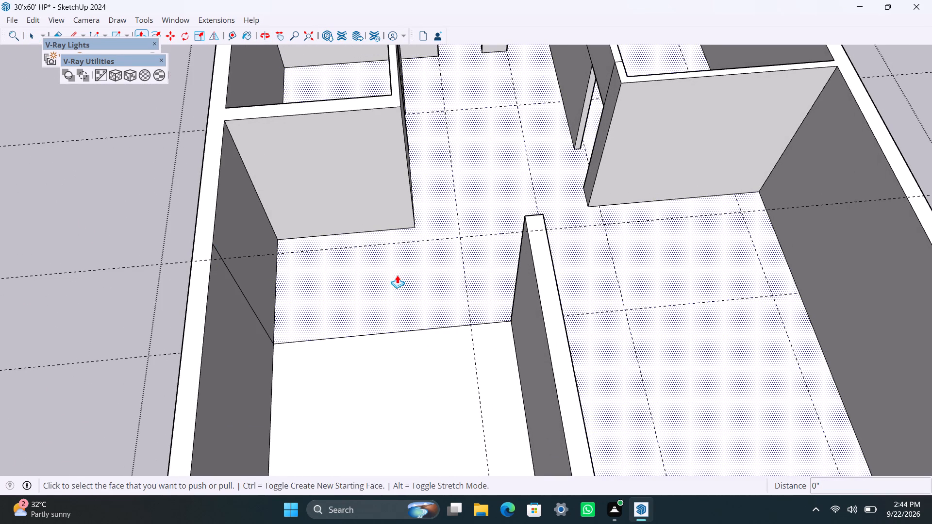
key(ctrl+z)
drag(397, 278, 407, 243)
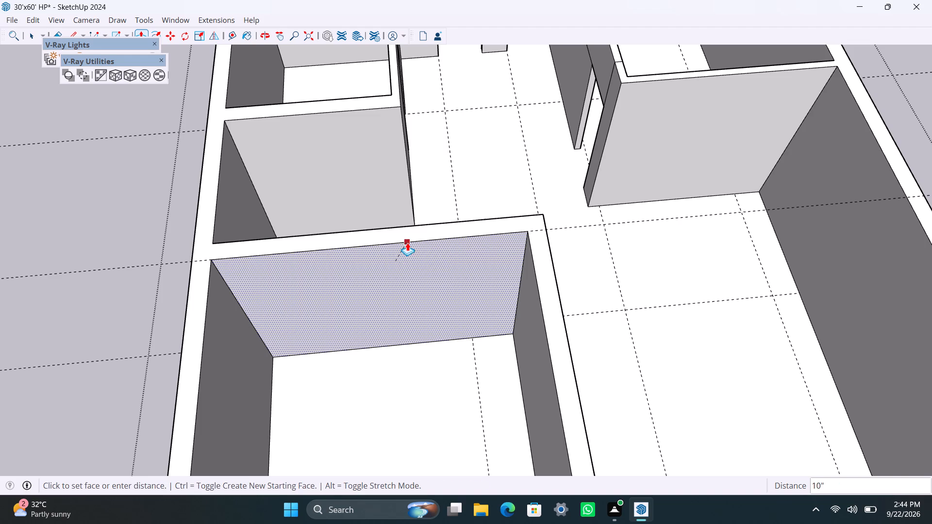
key(space)
Examine the whole ground floor layout around the porch, hall and recess.
scroll(355, 301, down, 9)
scroll(339, 398, down, 3)
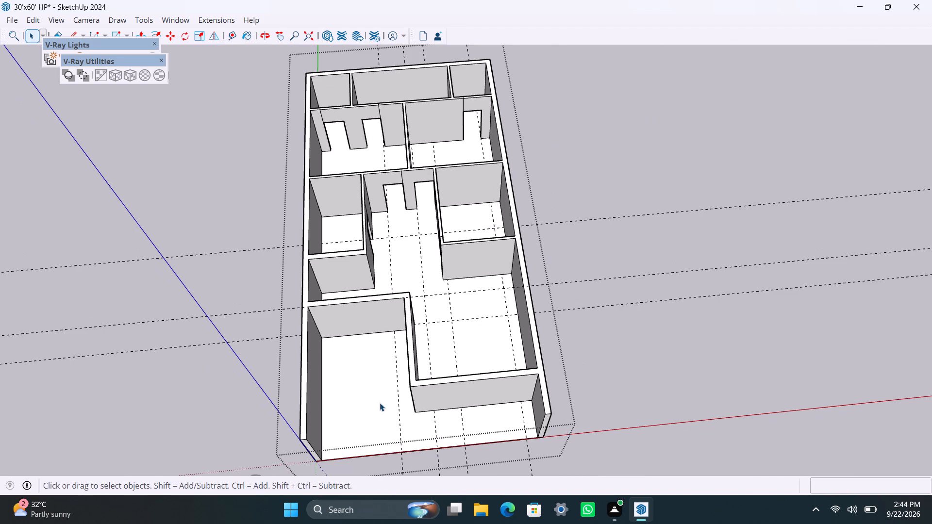
scroll(374, 390, up, 2)
key(space)
click(685, 344)
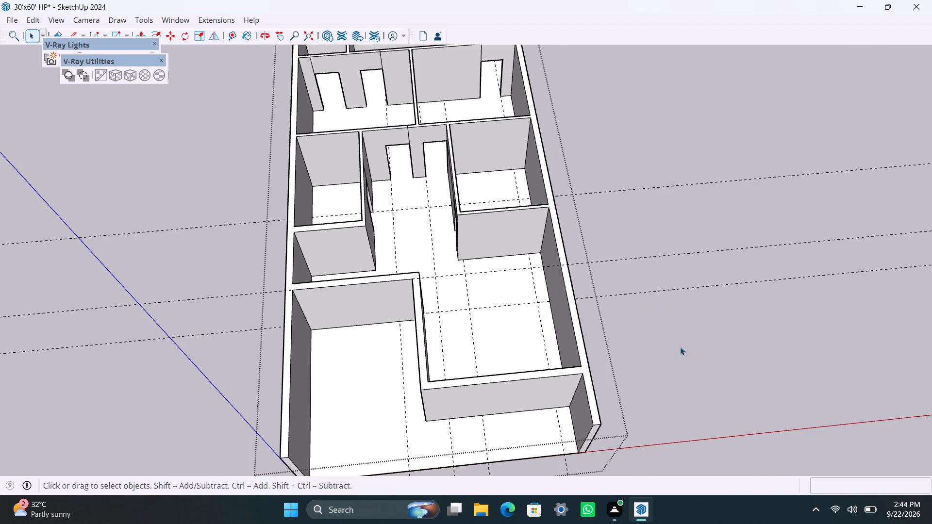
scroll(439, 266, down, 3)
scroll(475, 277, up, 3)
Copy the vertical corner edge where the hall meets the porch's rear wall 9" along that wall's recess-side face.
middle_drag(391, 320, 892, 393)
scroll(503, 305, up, 3)
middle_drag(468, 331, 662, 344)
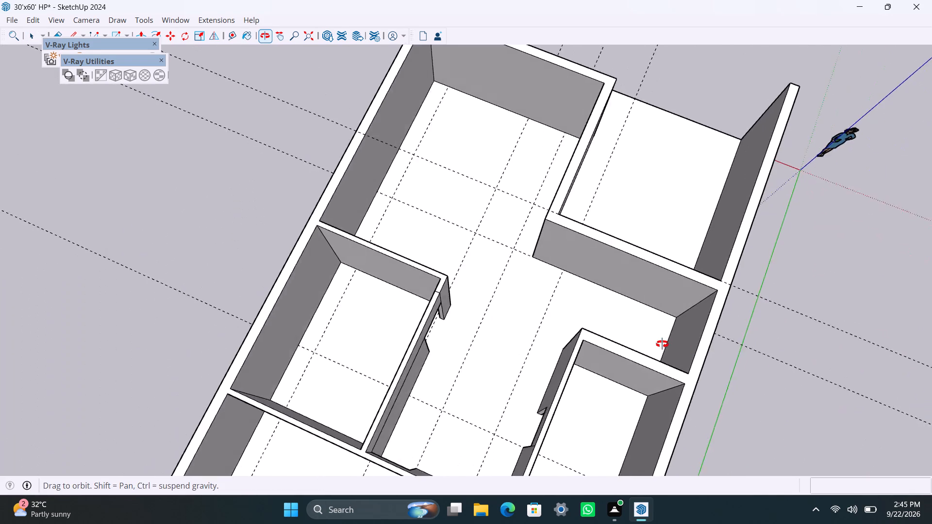
middle_drag(662, 344, 787, 342)
scroll(525, 233, up, 4)
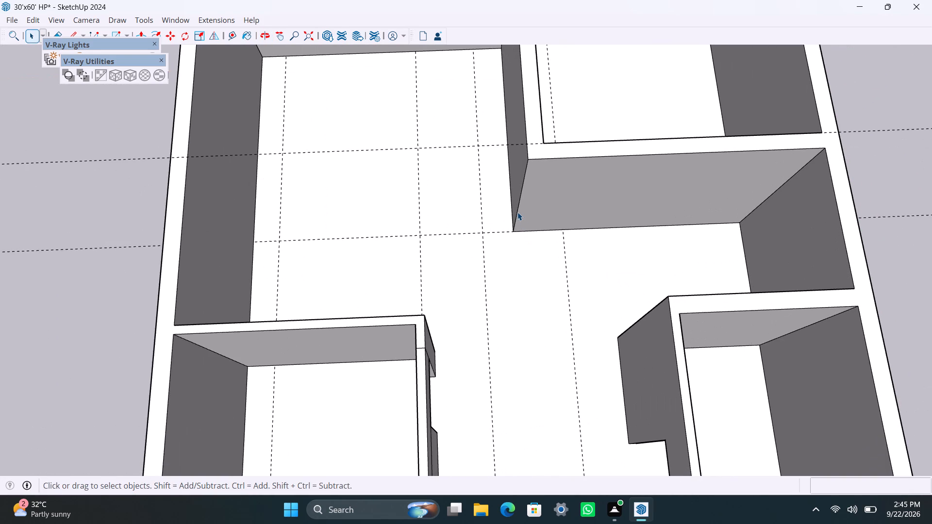
click(517, 212)
triple_click(517, 212)
scroll(518, 217, up, 3)
middle_drag(516, 218, 506, 187)
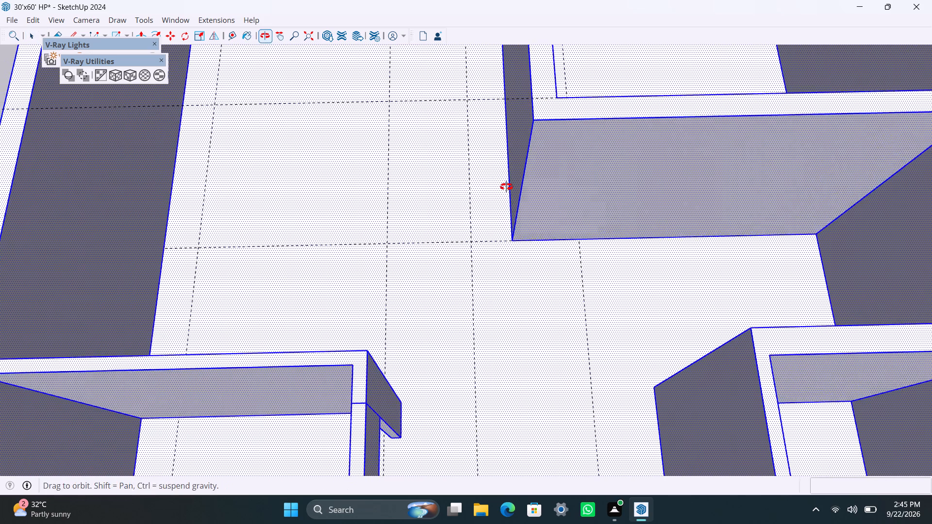
middle_drag(506, 187, 506, 186)
click(518, 214)
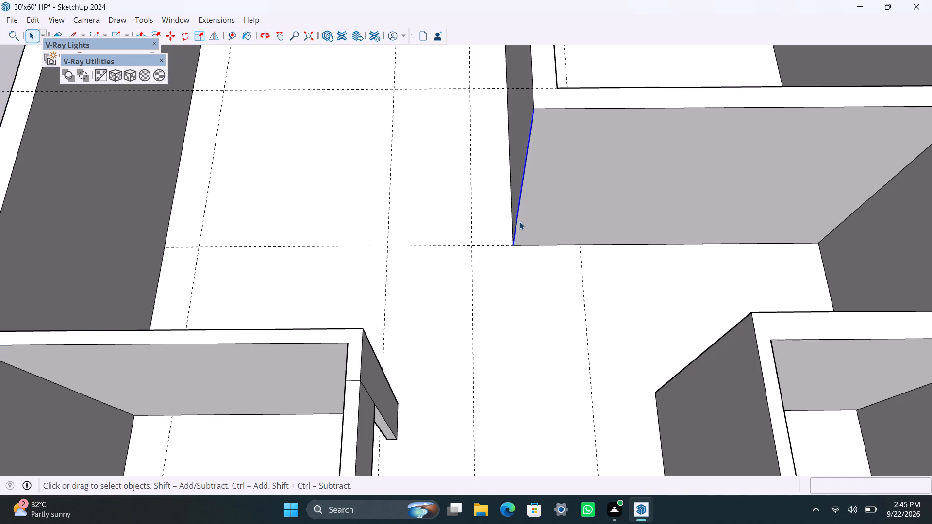
key(m)
click(516, 246)
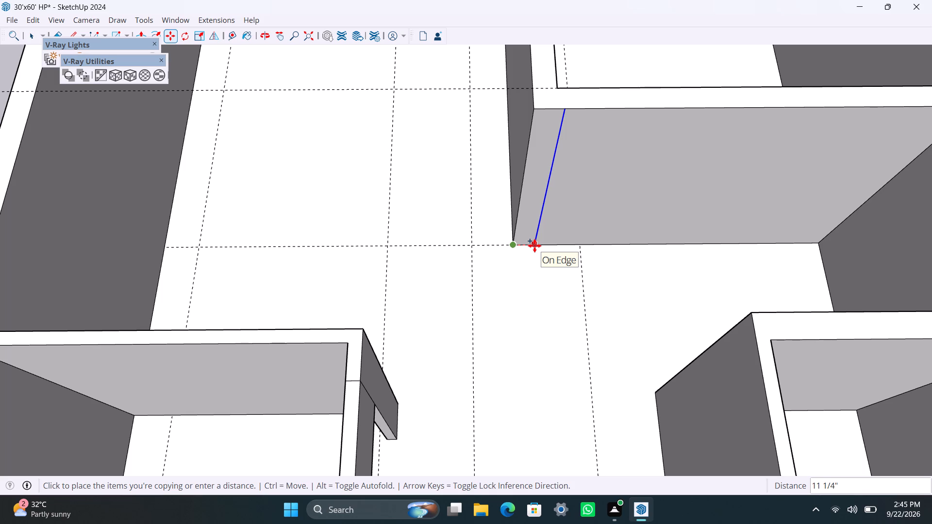
text(9")
key(Return)
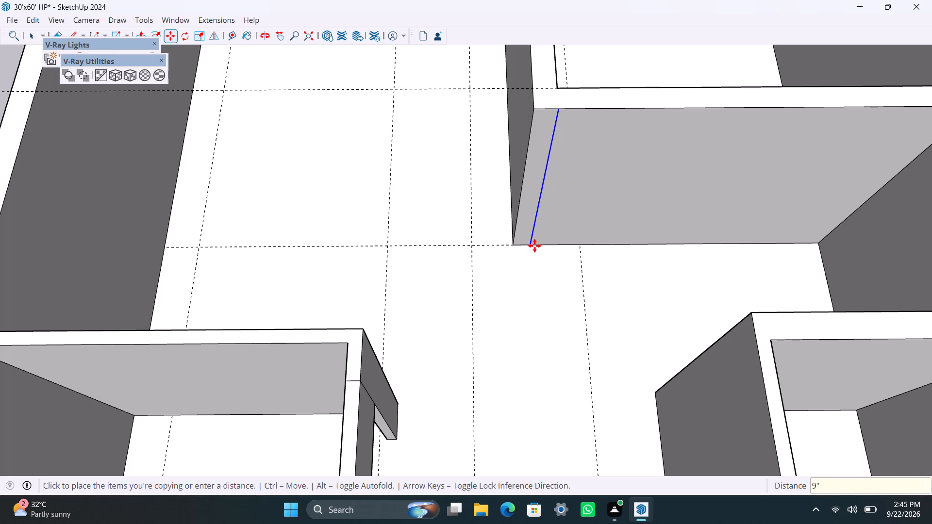
key(space)
Push/Pull the 9" strip 6' 10 1/2" to extend the hall's side wall level with the opposite partition's hall-side face.
click(530, 209)
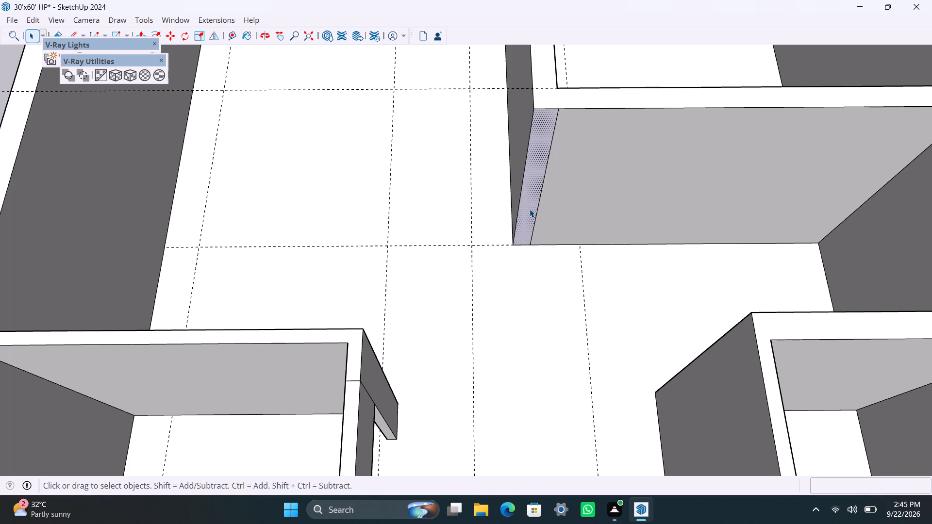
key(p)
drag(530, 209, 520, 289)
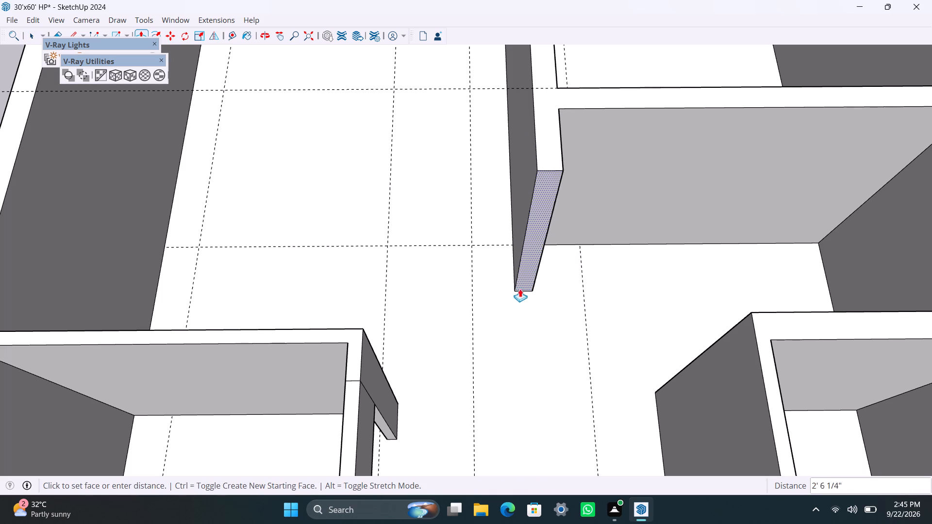
drag(520, 289, 390, 381)
key(space)
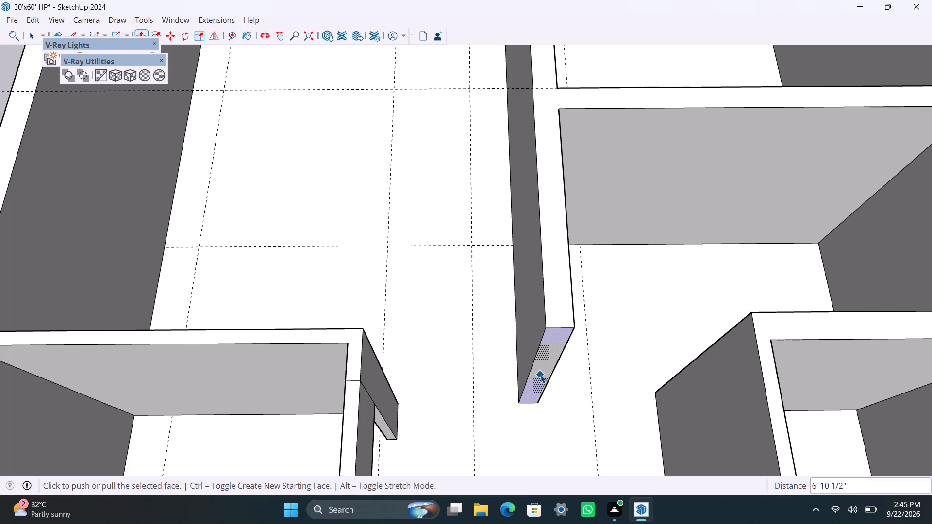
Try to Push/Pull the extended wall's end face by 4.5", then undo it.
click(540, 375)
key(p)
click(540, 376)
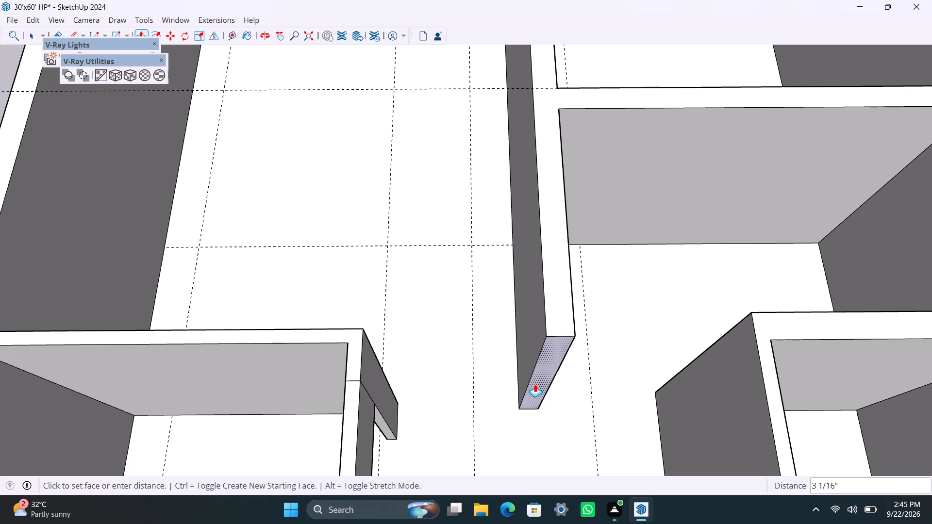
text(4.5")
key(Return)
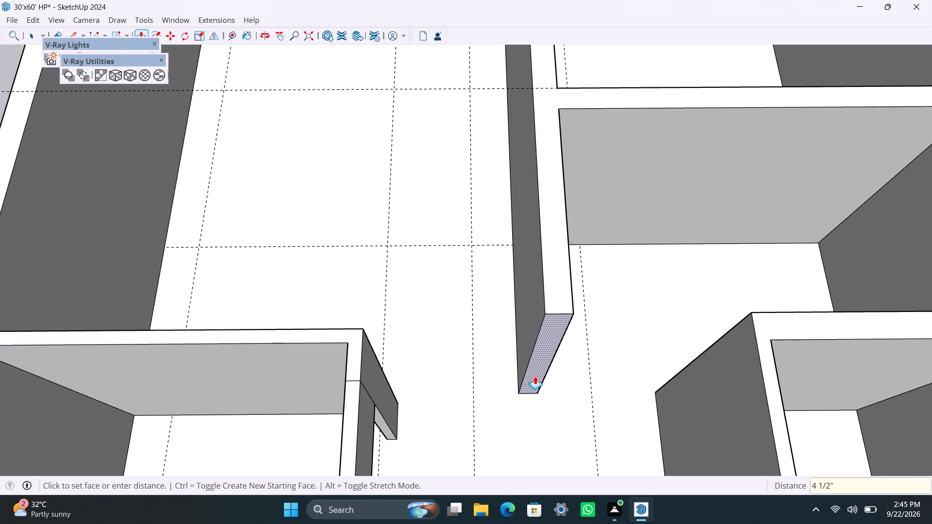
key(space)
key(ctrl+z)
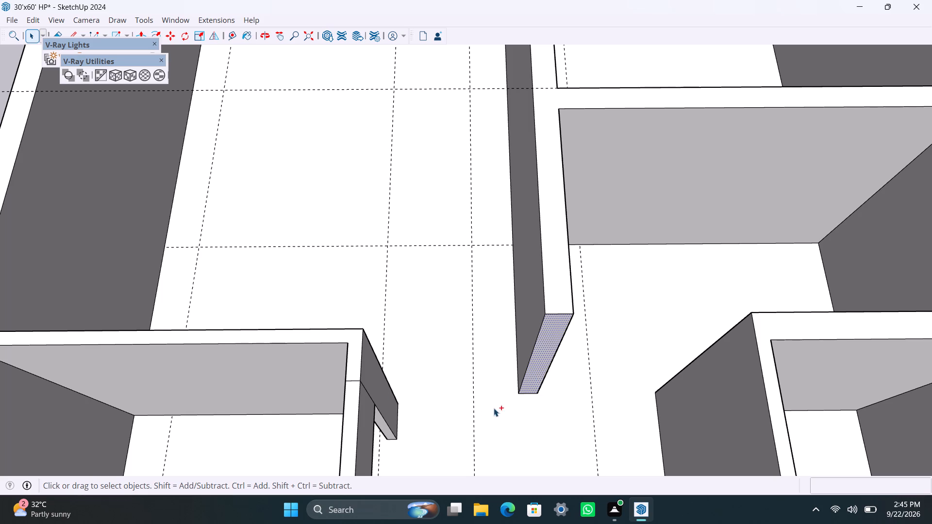
Push/Pull the extended hall wall's end face outward 4.5".
key(p)
drag(539, 384, 538, 403)
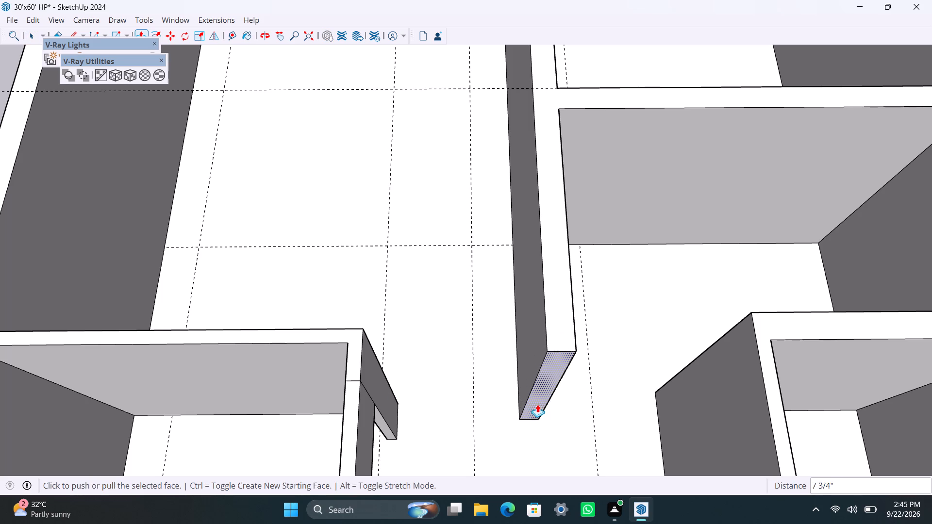
text(4.5")
key(Return)
key(space)
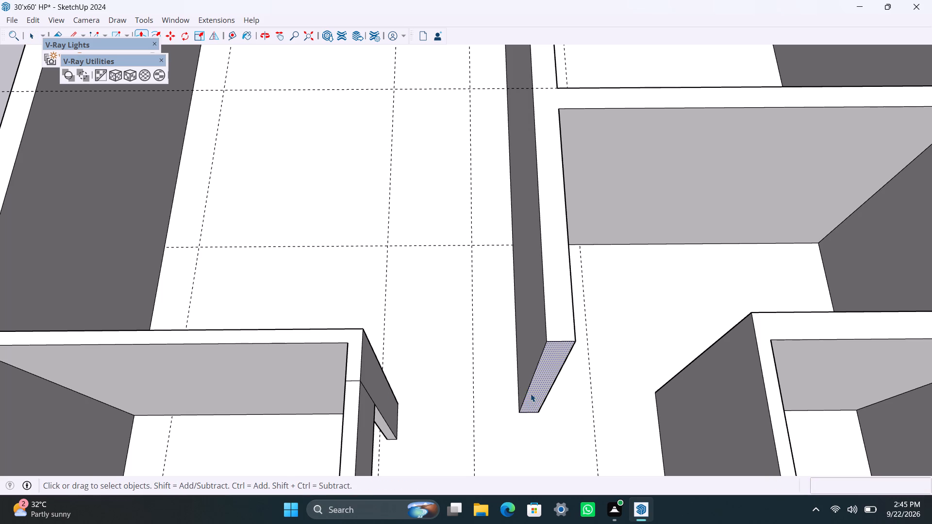
Copy the hall-side vertical edge at the extended wall's end 4.5" back along its hall-side face.
scroll(515, 326, down, 4)
middle_drag(517, 328, 493, 344)
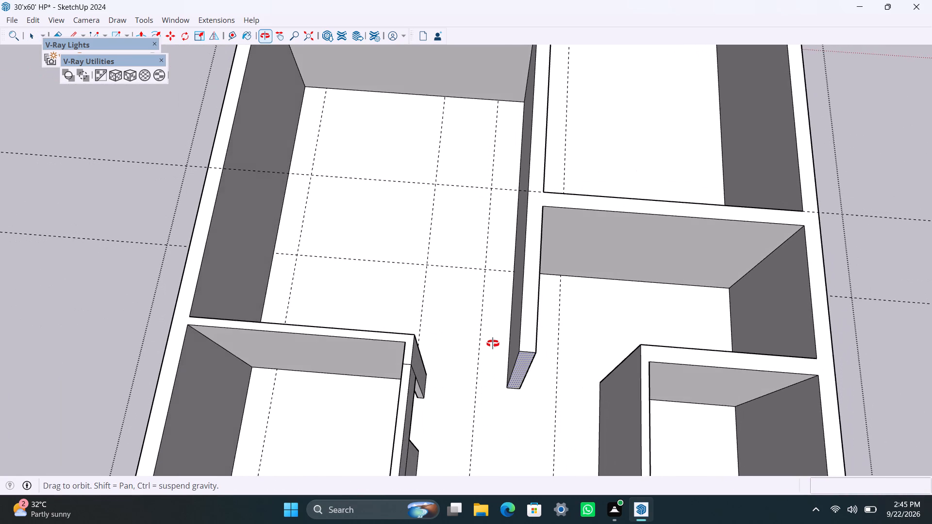
middle_drag(493, 344, 470, 315)
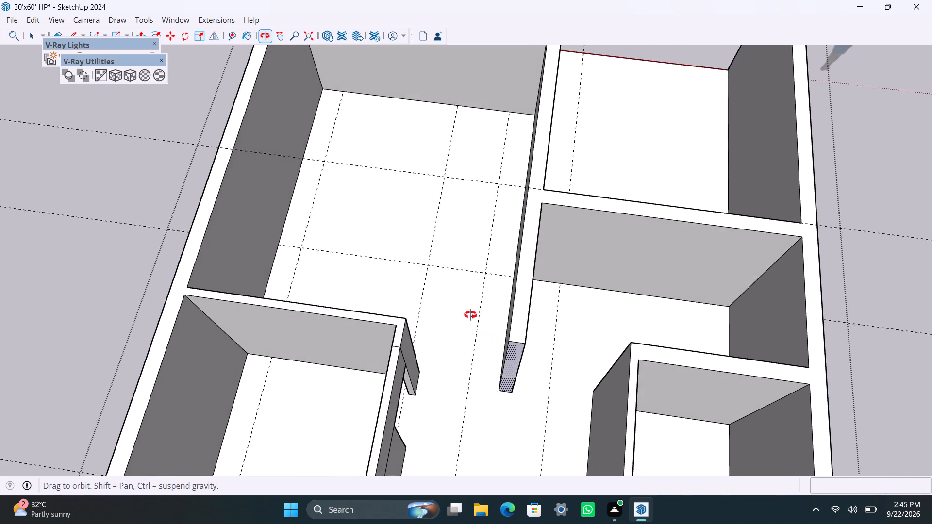
middle_drag(470, 315, 467, 307)
scroll(435, 334, up, 2)
middle_drag(447, 354, 663, 331)
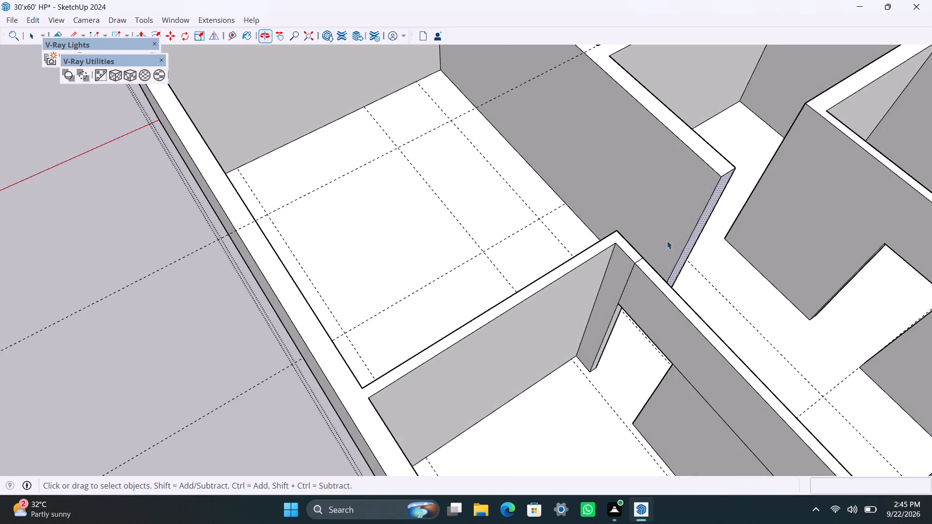
scroll(690, 219, up, 4)
click(725, 166)
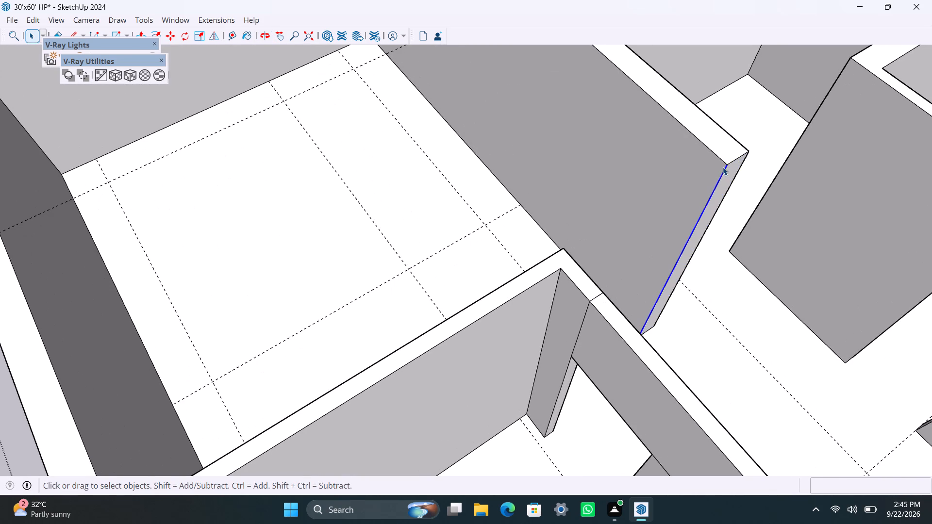
key(m)
click(725, 162)
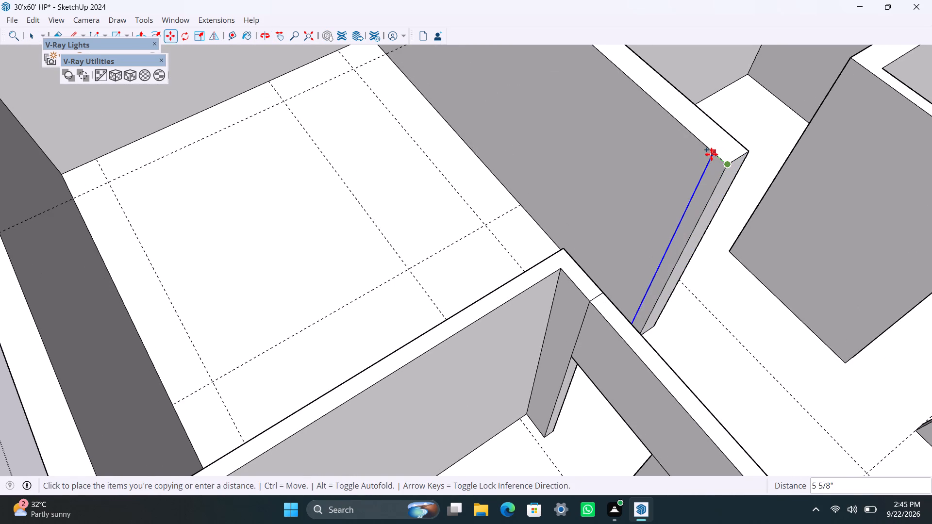
text(4.5")
key(Return)
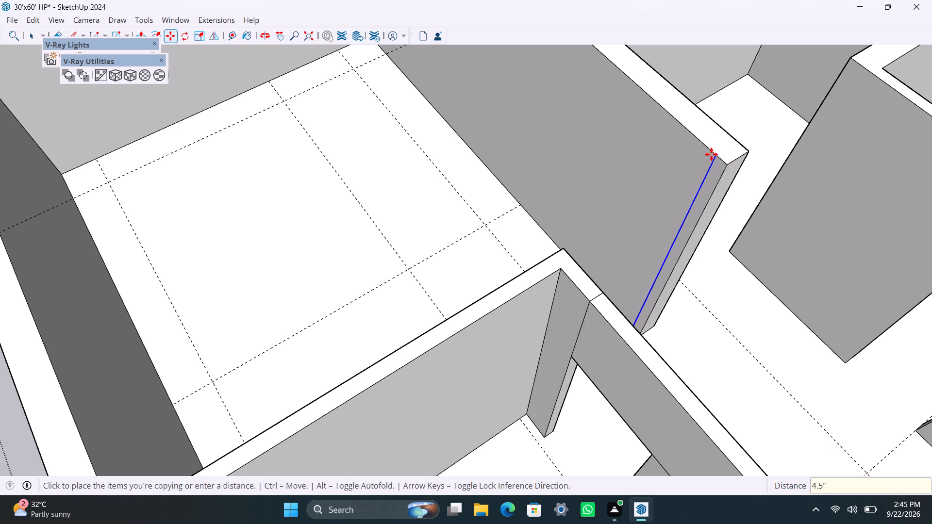
key(space)
Copy the short top edge of the 4.5" strip 3' down to mark the lintel depth over the hall opening.
click(724, 161)
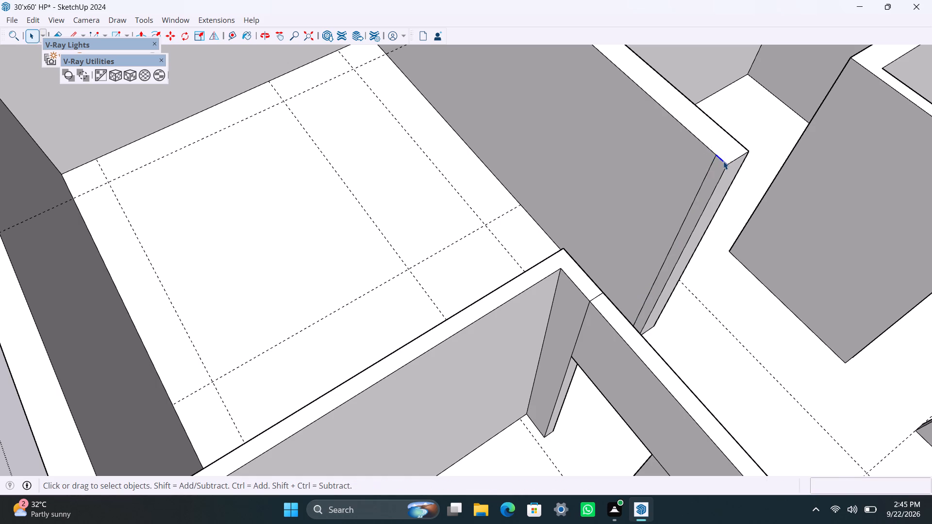
key(m)
drag(726, 166, 722, 186)
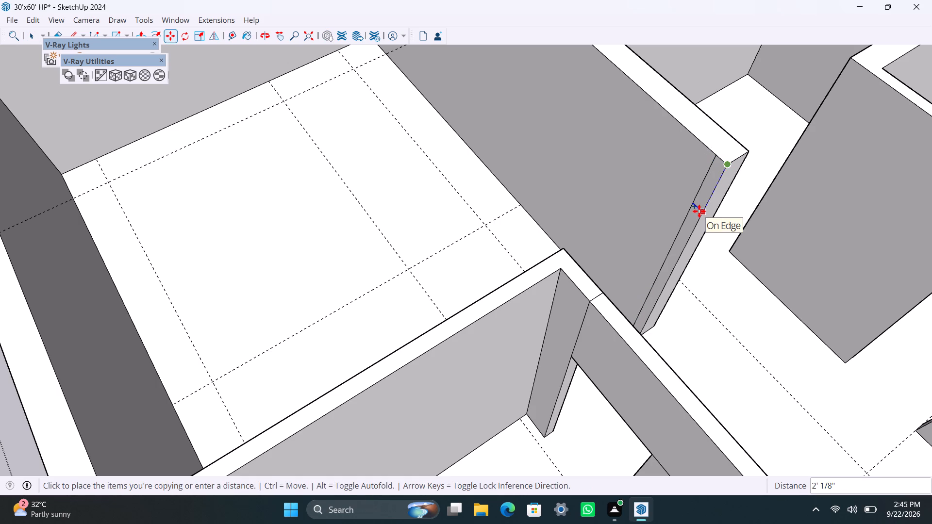
text(3')
key(Return)
key(space)
Push/Pull the 3' deep face 4' 9 1/2" across the opening to the opposite partition as a lintel, and save the model.
click(701, 204)
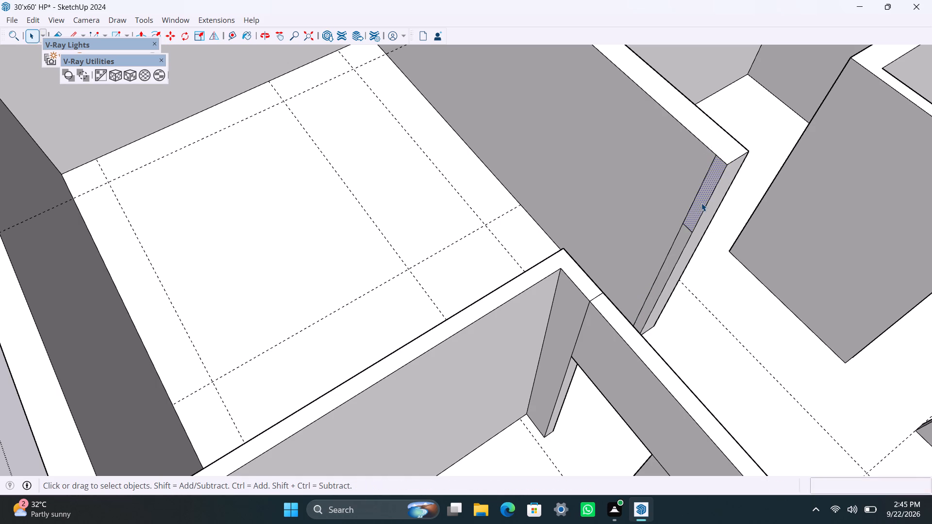
key(p)
drag(701, 202, 547, 307)
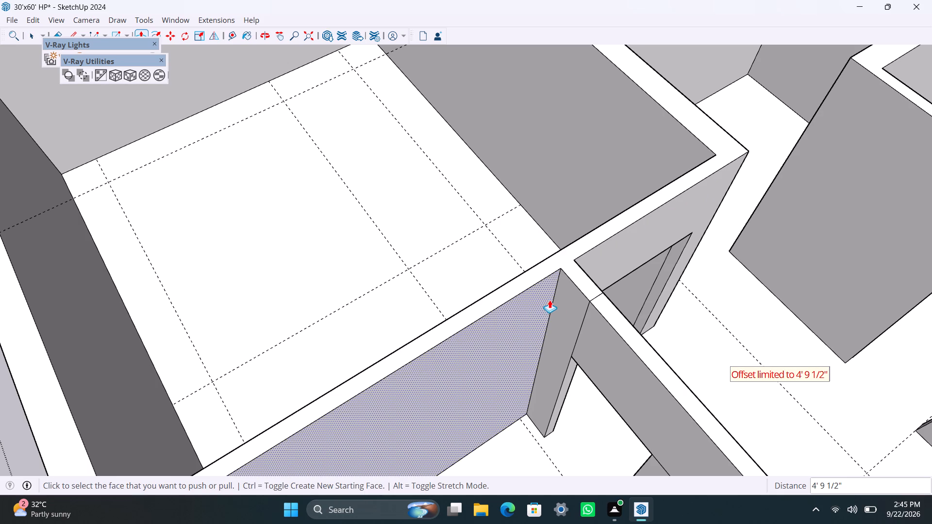
key(ctrl+s)
key(space)
Copy the hall's vertical corner edge between the inner partition and the outer side wall 4' along the outer wall.
scroll(548, 232, down, 12)
middle_drag(581, 286, 134, 284)
scroll(278, 285, down, 3)
scroll(401, 290, up, 3)
middle_drag(440, 283, 279, 292)
scroll(437, 205, up, 3)
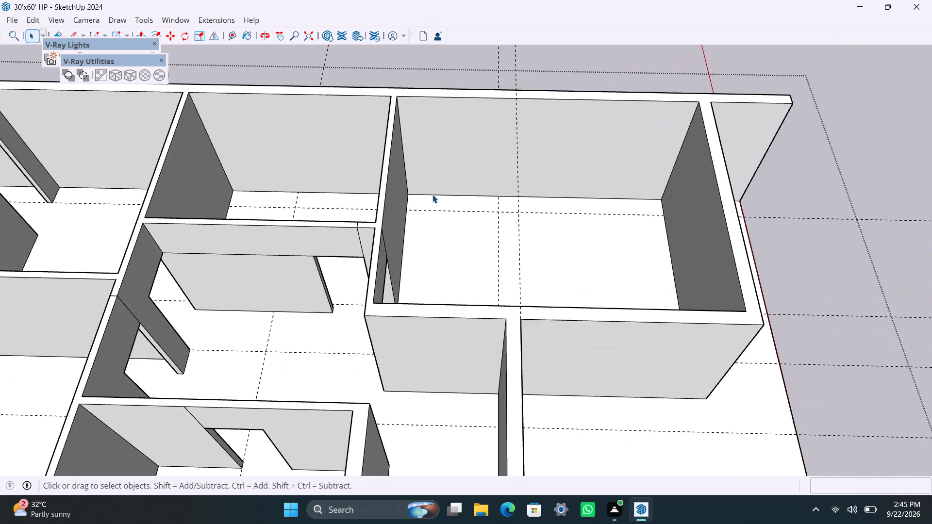
middle_drag(431, 203, 435, 218)
scroll(442, 211, down, 3)
shift+middle_drag(441, 217, 441, 258)
scroll(436, 242, up, 2)
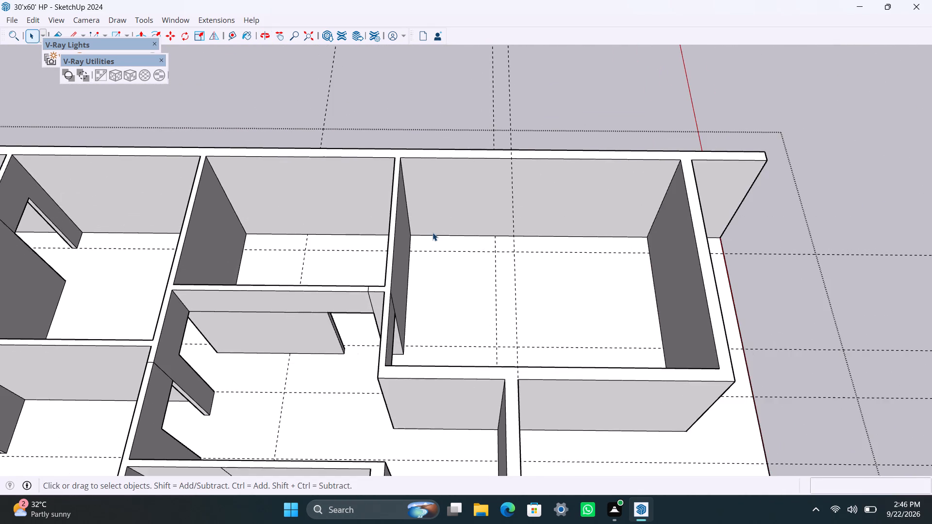
scroll(433, 232, up, 1)
scroll(432, 239, down, 1)
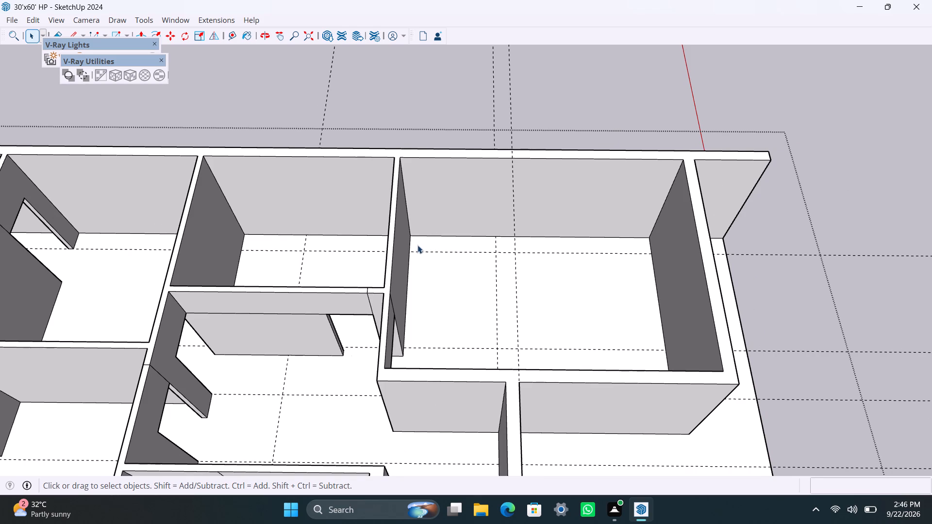
scroll(417, 245, up, 1)
click(410, 225)
key(m)
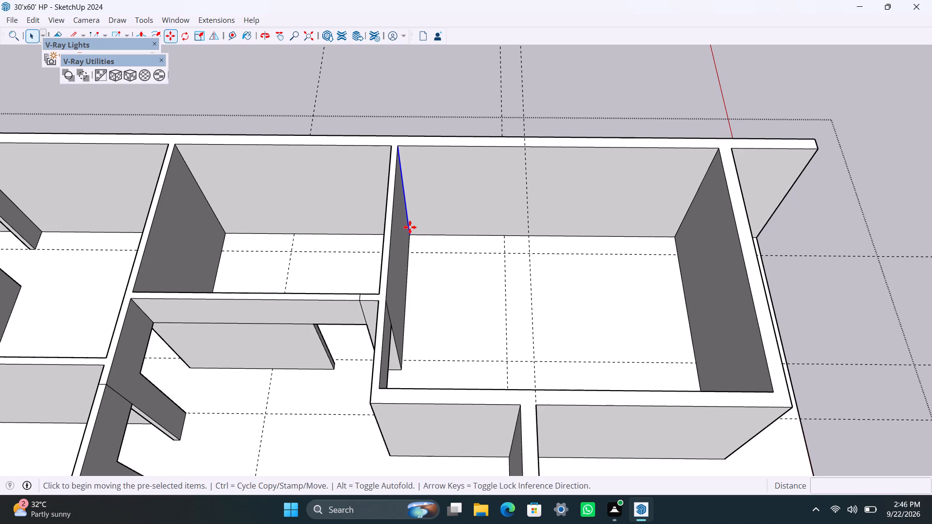
drag(410, 236, 415, 235)
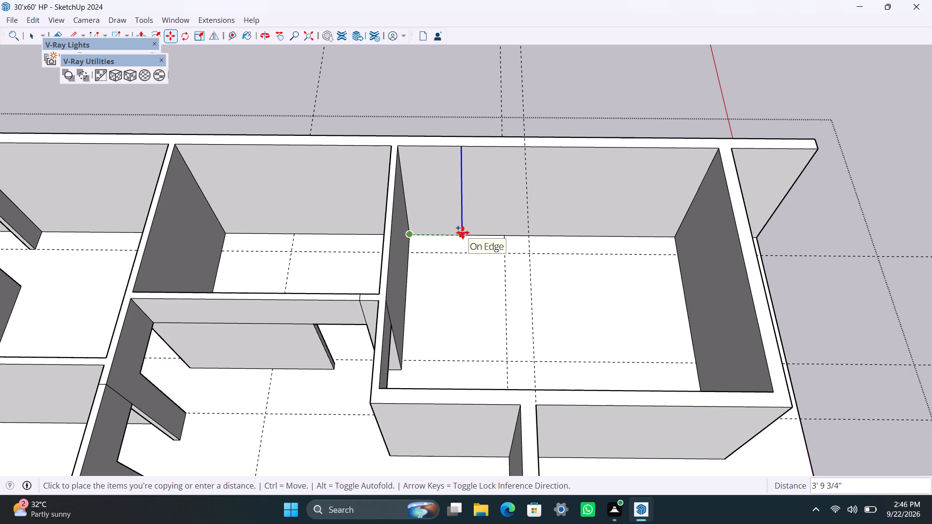
text(4')
key(Return)
Copy the new vertical edge another 4.5" along the outer wall to mark a partition's thickness.
drag(465, 233, 472, 233)
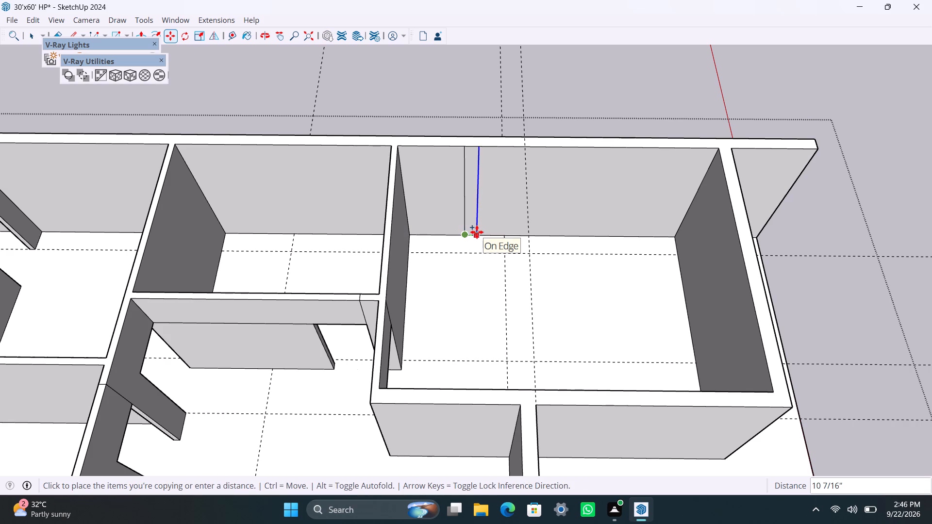
text(4.5")
key(Return)
key(space)
Push/Pull the 4.5" strip on the outer wall 7' into the hall as a partition.
scroll(469, 229, up, 3)
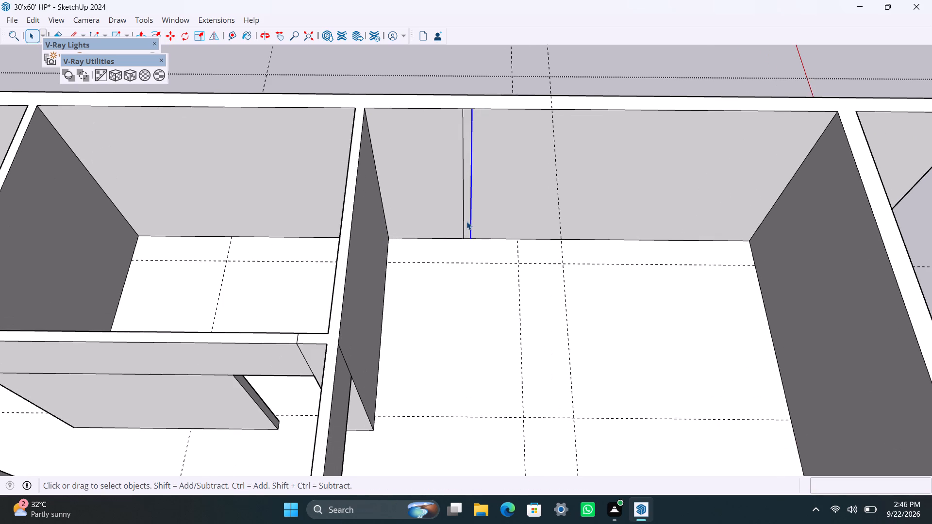
click(466, 219)
key(p)
drag(466, 219, 471, 257)
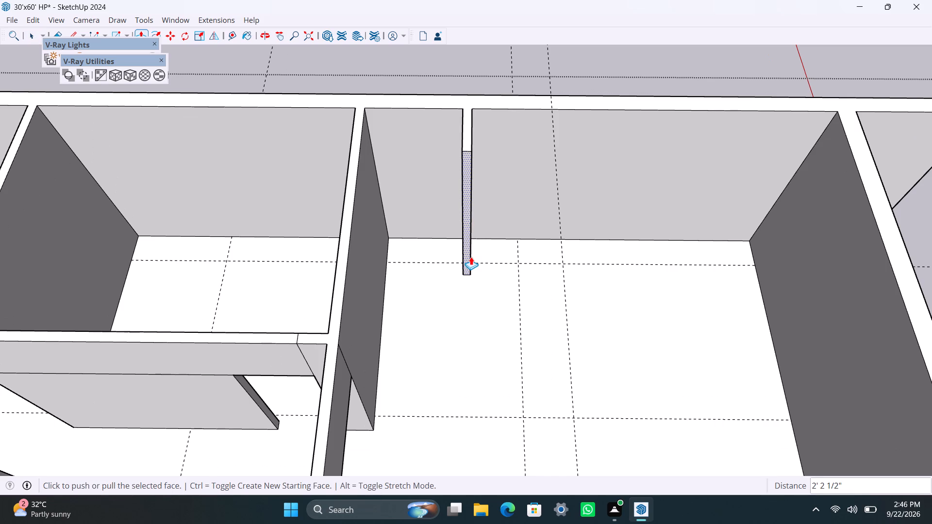
text(7')
key(Return)
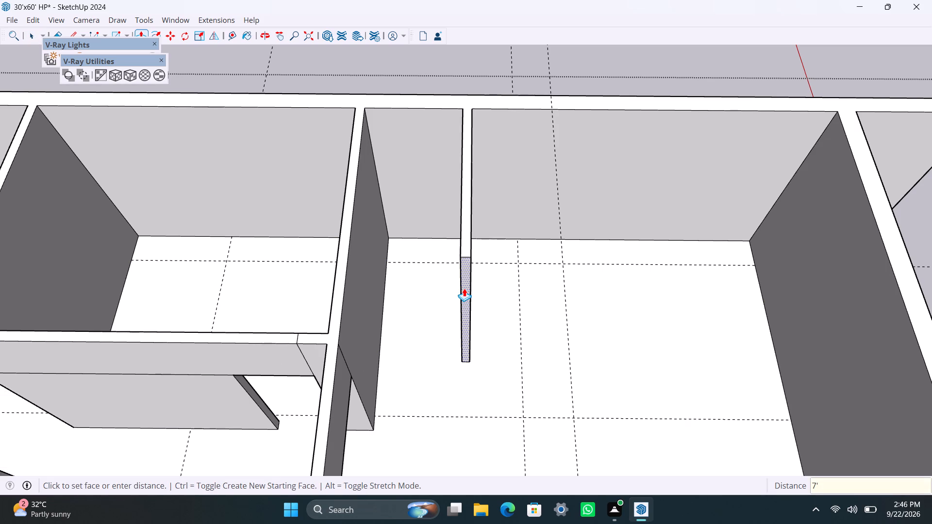
Push/Pull the new partition's end face a further 4.5".
click(464, 288)
text(4.5")
key(Return)
key(space)
Copy the vertical corner edge at the outer wall 7' along the hall's inner partition, facing the new partition.
scroll(448, 318, up, 2)
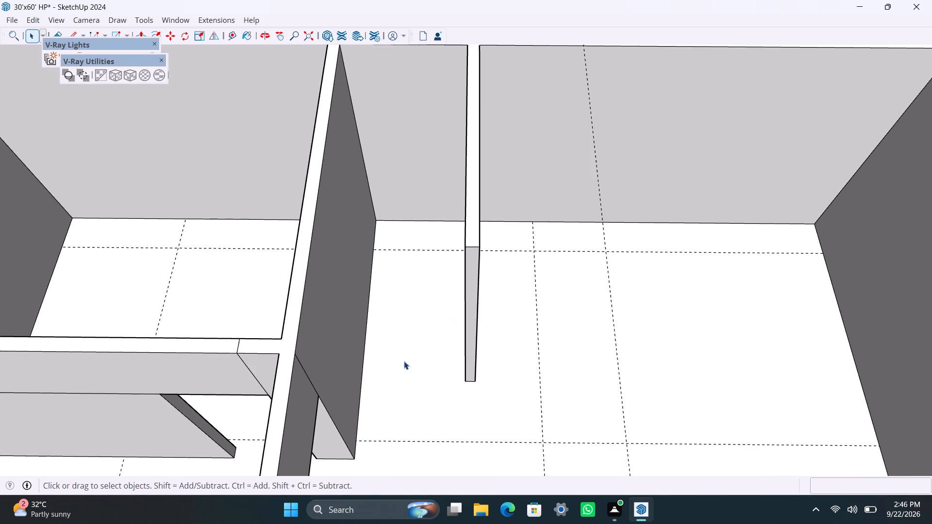
scroll(398, 364, up, 2)
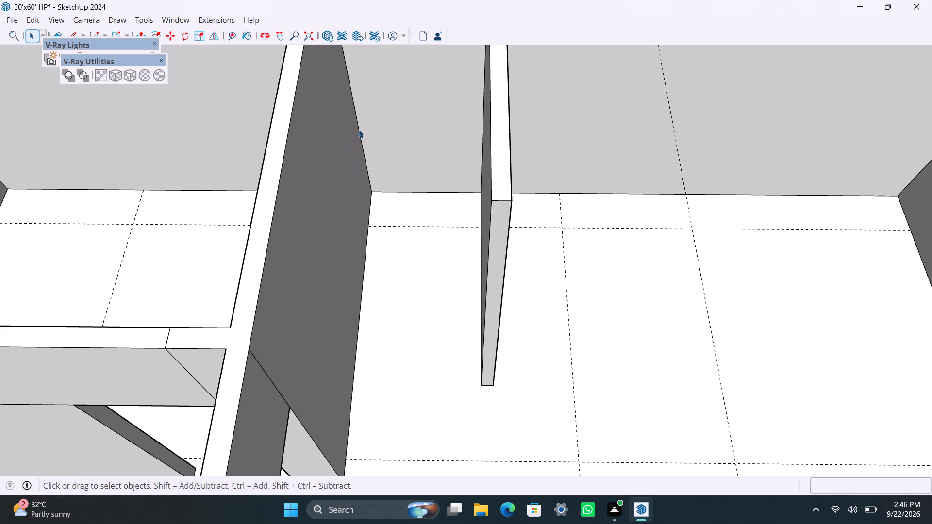
click(359, 130)
text(,M)
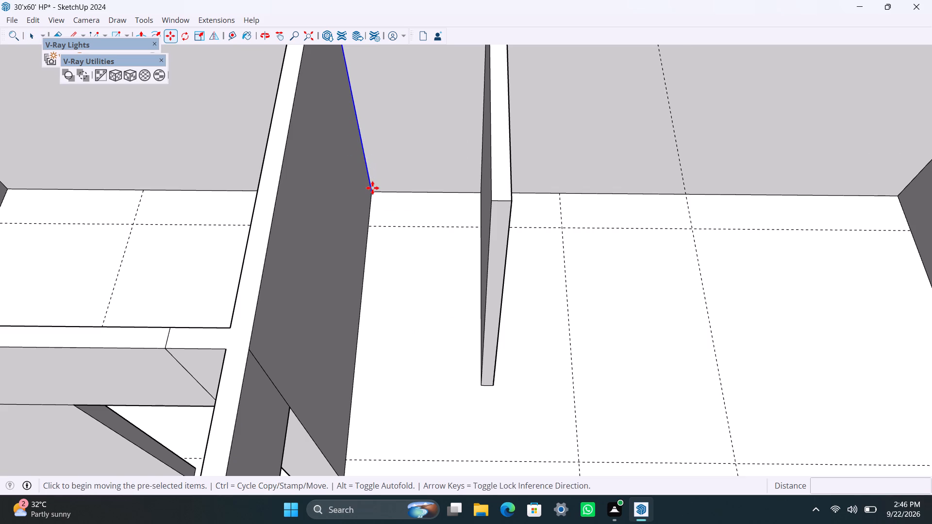
key(m)
click(373, 190)
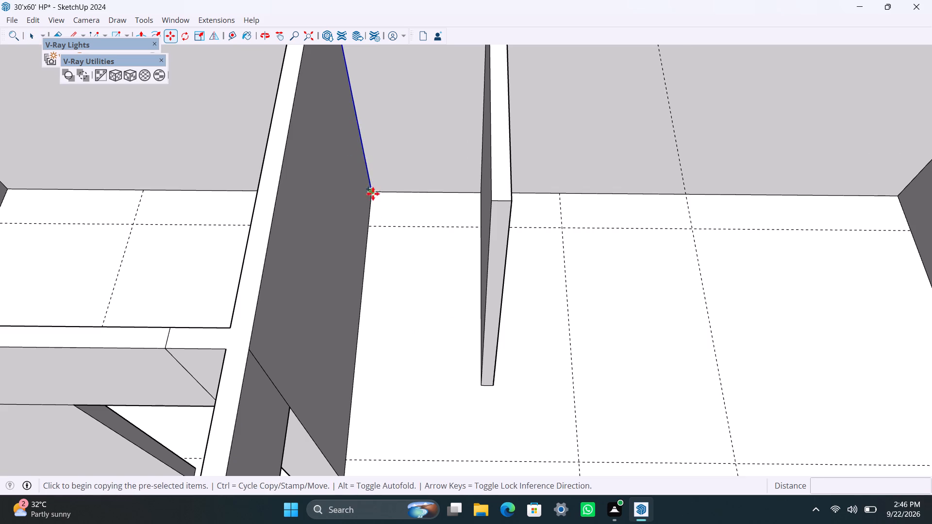
text(7')
key(Return)
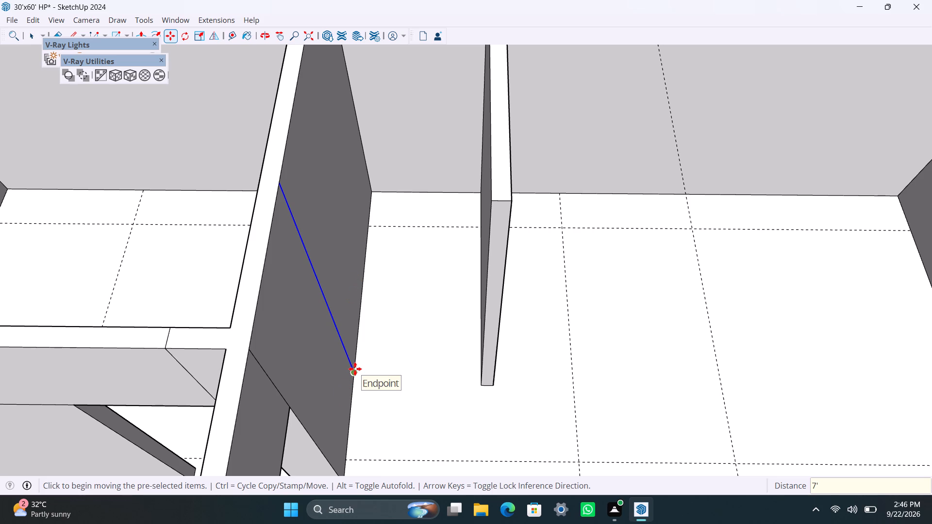
Copy the 7' edge another 4.5" along the inner partition to mark the cross wall's thickness.
click(355, 369)
text(4.5")
key(Return)
key(space)
Push/Pull the 4.5" strip on the hall's inner partition 6" toward the new partition as a door jamb.
scroll(351, 366, up, 3)
middle_drag(351, 369, 309, 382)
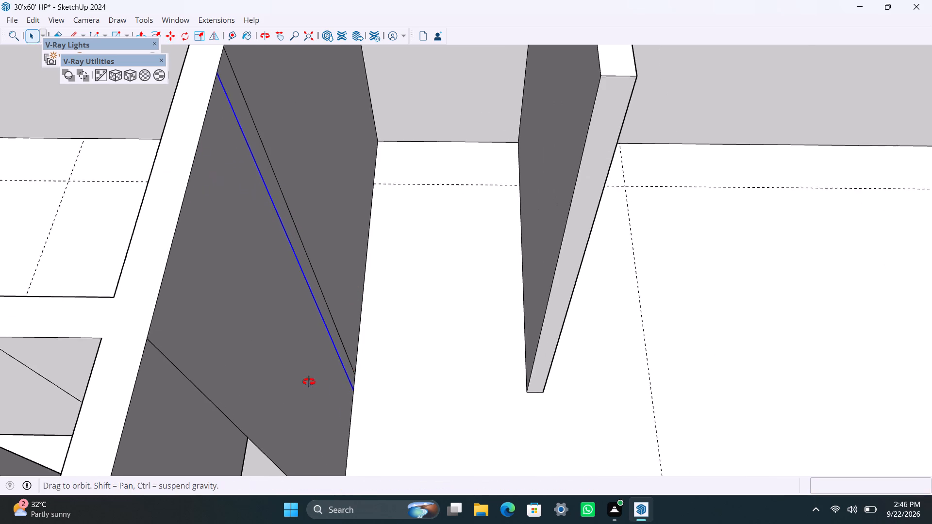
middle_drag(309, 382, 276, 386)
scroll(312, 327, up, 2)
click(315, 323)
key(p)
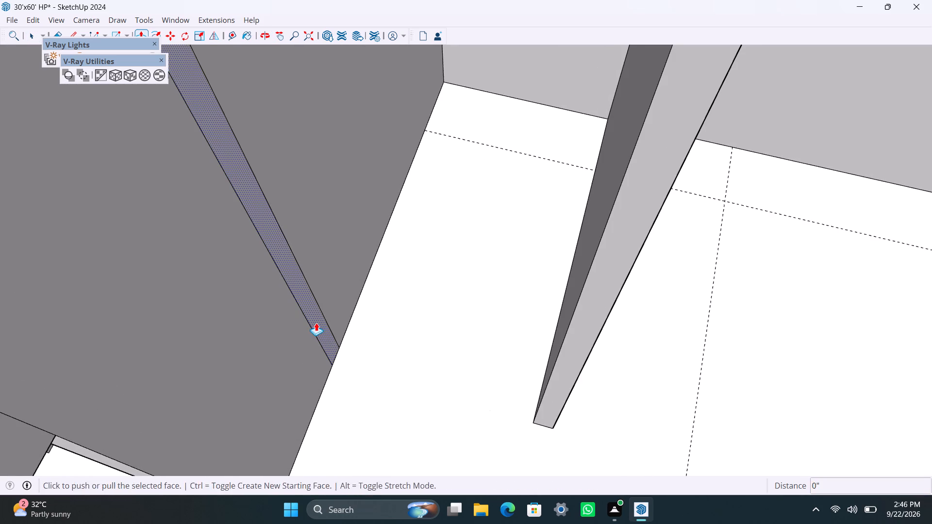
drag(316, 323, 334, 335)
text(6")
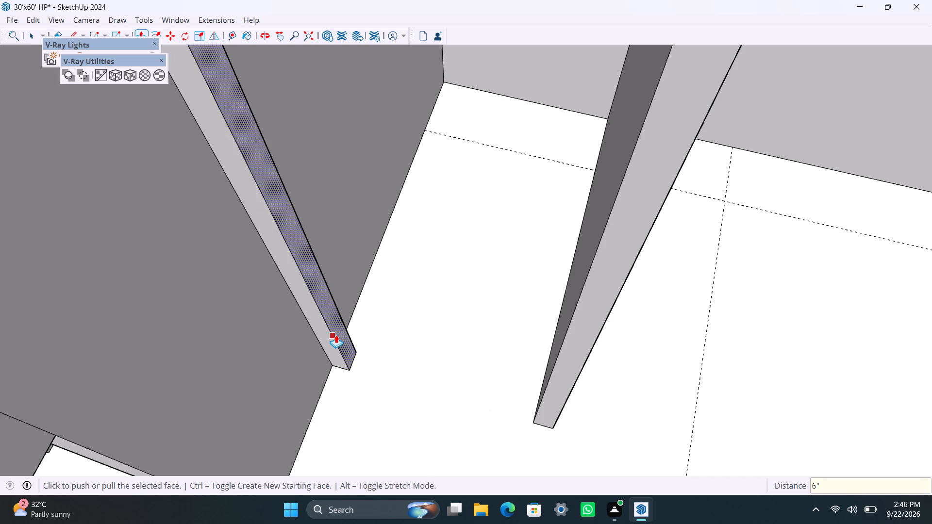
key(Return)
key(space)
Copy the new partition's vertical end edge 4.5" along its inner face to mark the opposite jamb.
scroll(352, 329, down, 4)
middle_drag(353, 347, 516, 358)
scroll(529, 364, up, 2)
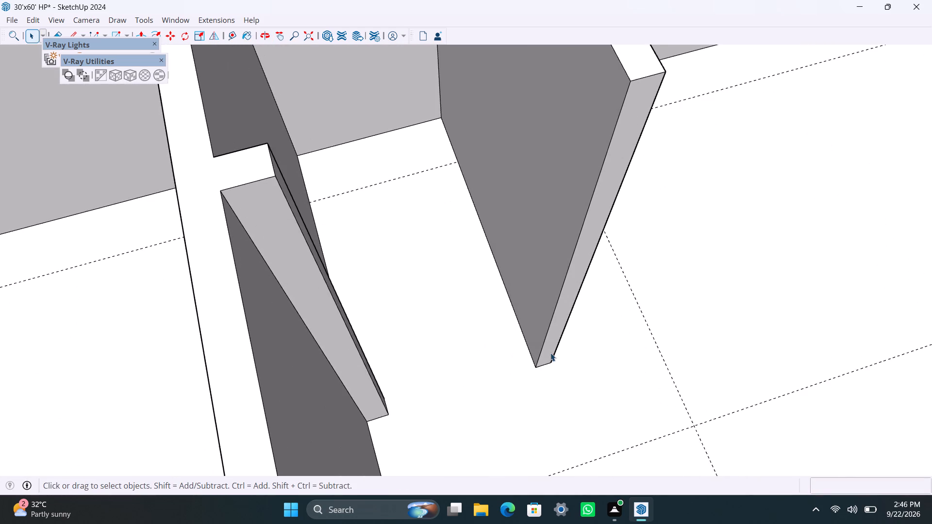
scroll(550, 353, up, 1)
click(539, 356)
key(m)
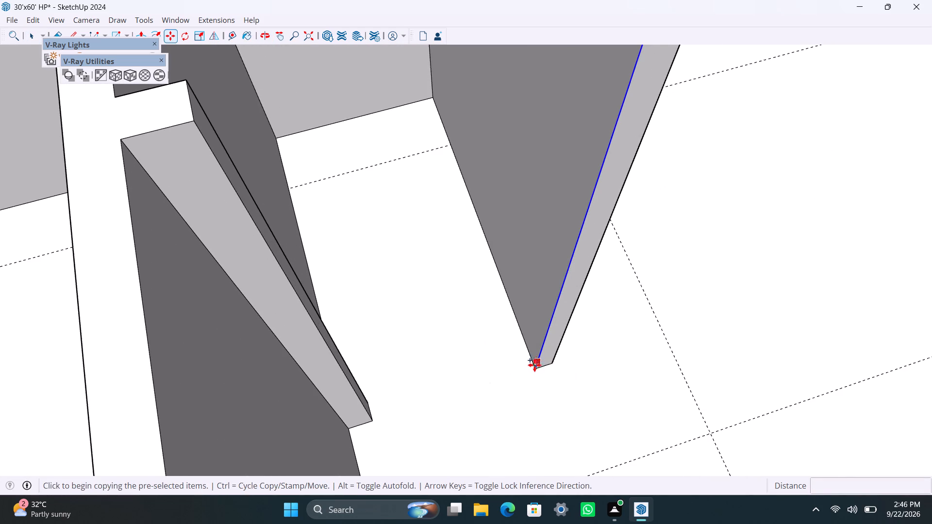
click(533, 366)
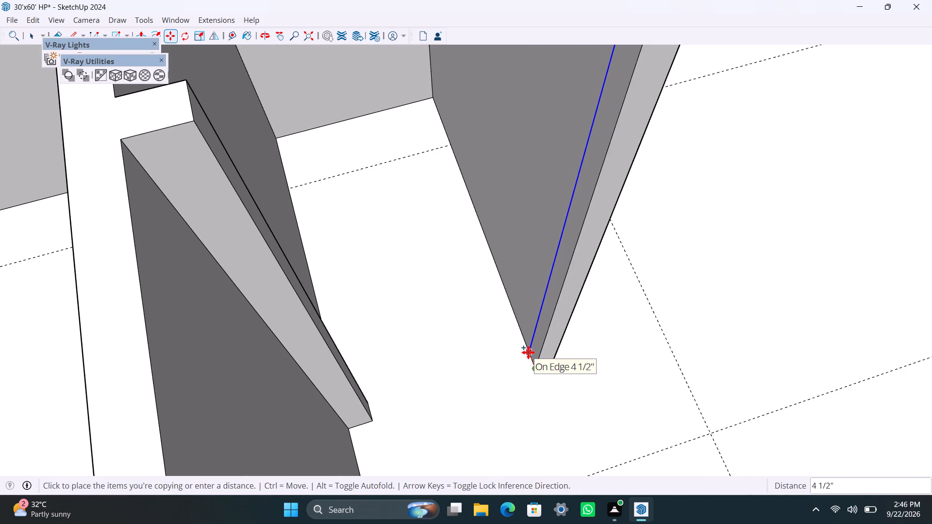
key(4)
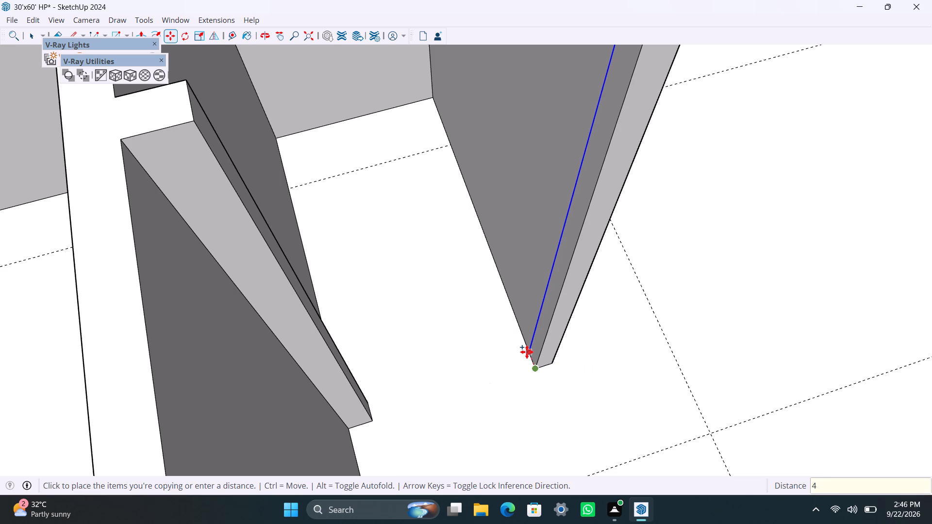
text(.5)
key(shift+quotedbl)
key(Return)
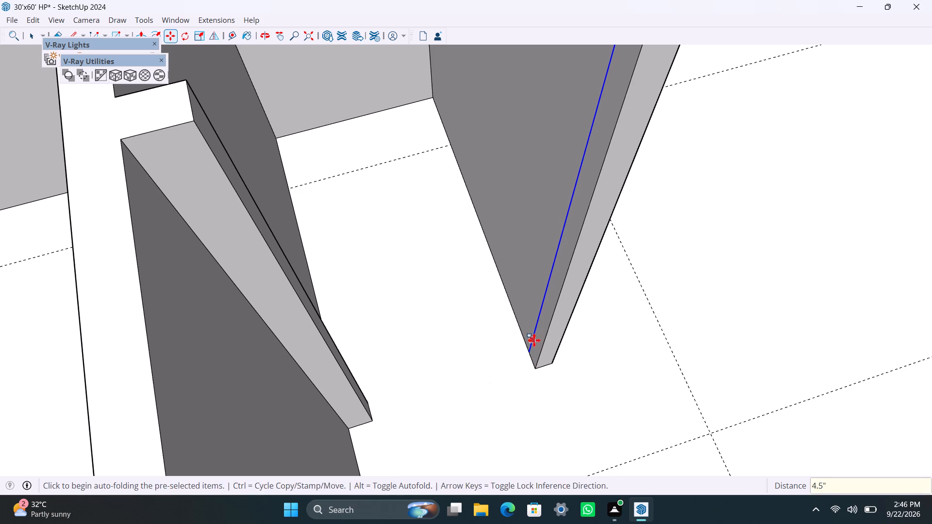
Push/Pull the 4.5" strip at the new partition's end 6" toward the first jamb.
key(space)
click(540, 329)
key(p)
drag(541, 328, 507, 355)
text(6")
key(Return)
key(space)
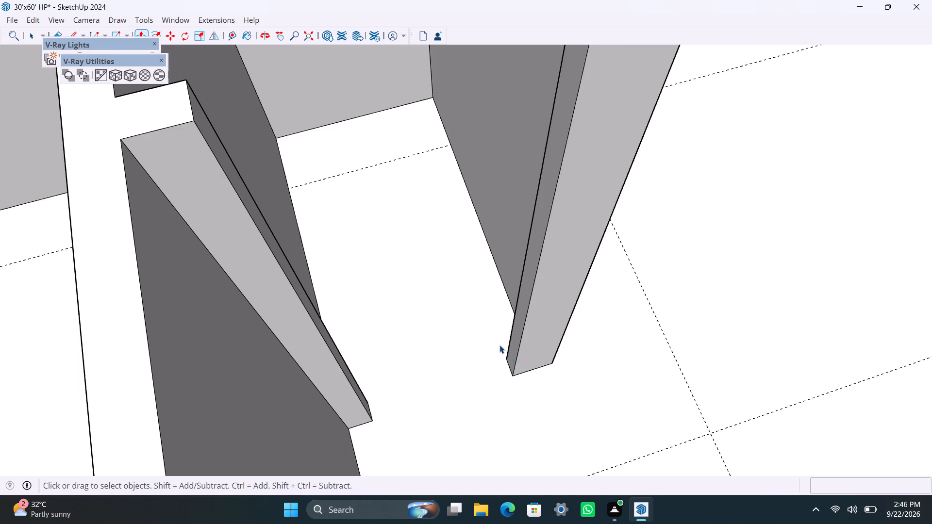
Copy the top edge of the first jamb's end face 3' down to mark the door head.
scroll(445, 292, down, 5)
scroll(405, 201, up, 3)
middle_drag(305, 344, 147, 334)
scroll(319, 151, up, 2)
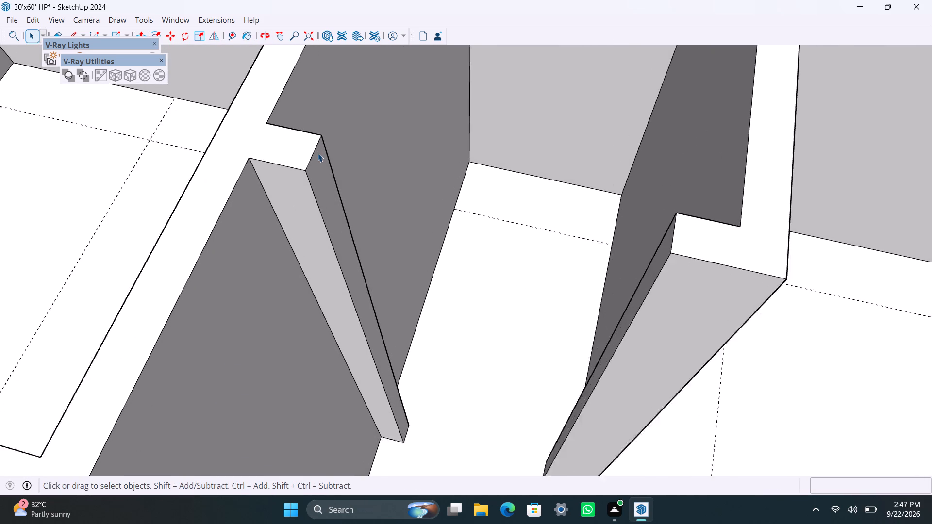
scroll(318, 153, up, 3)
click(309, 157)
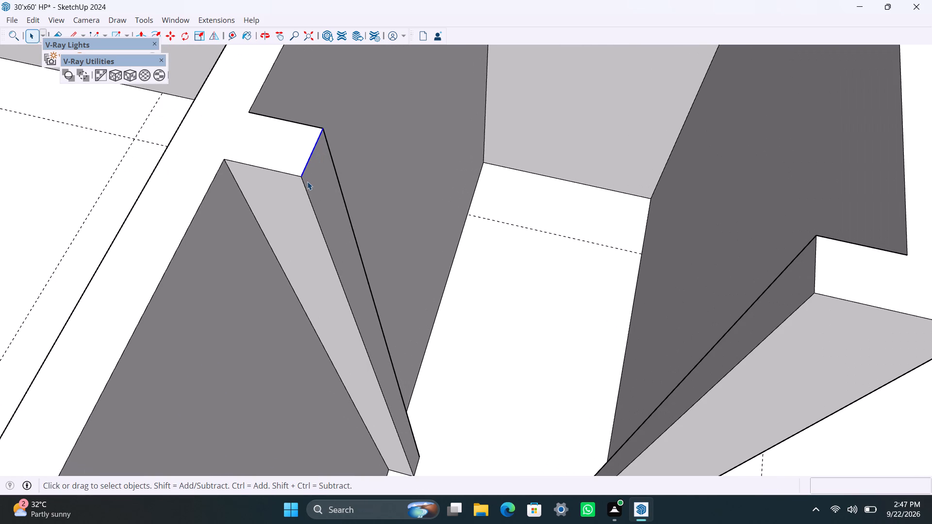
key(m)
click(305, 179)
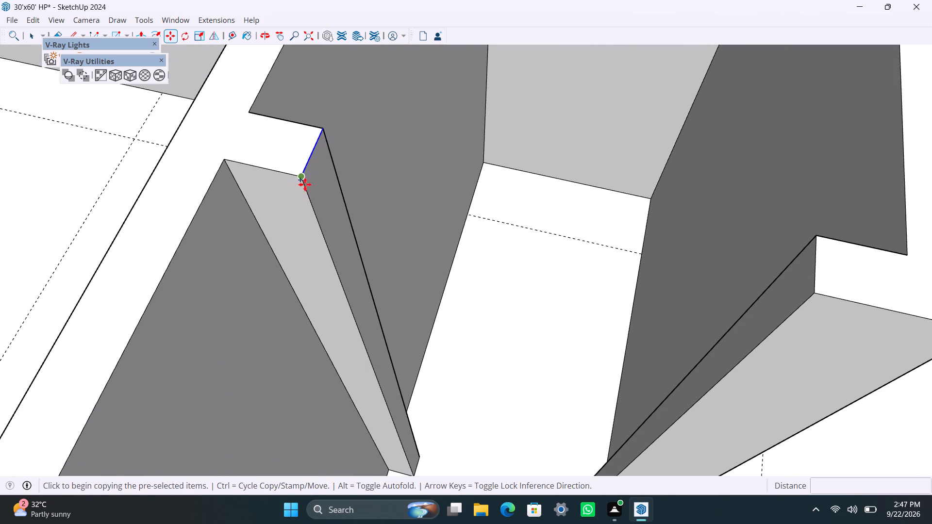
text(3')
key(Return)
key(space)
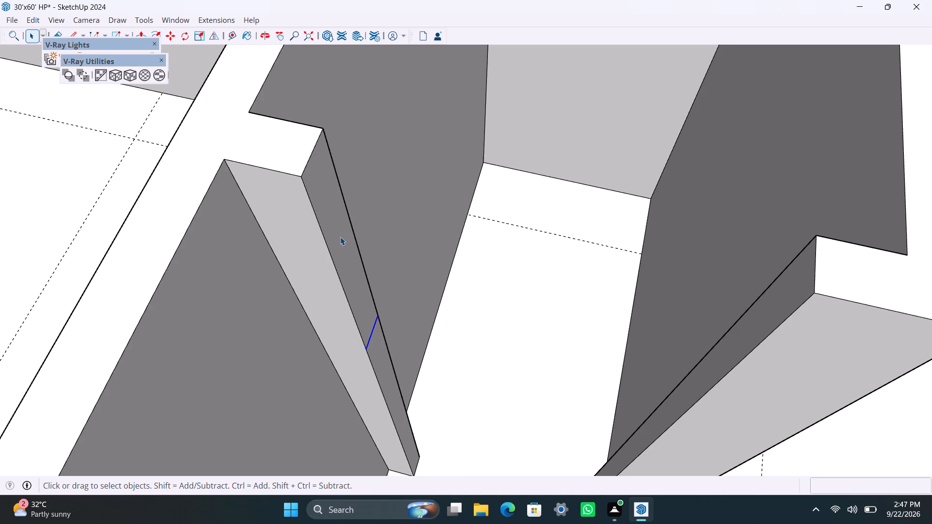
Push/Pull the jamb face above the 3' mark across to the opposite jamb as a door header, and close the walls group.
click(340, 237)
key(p)
drag(340, 238, 784, 273)
key(ctrl+s)
key(space)
scroll(644, 194, down, 7)
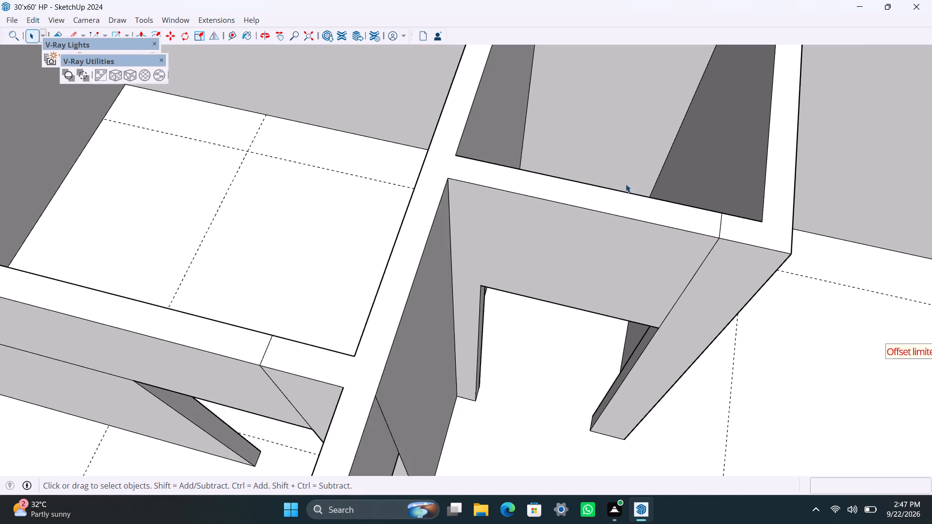
scroll(626, 184, down, 19)
scroll(516, 271, down, 6)
click(623, 169)
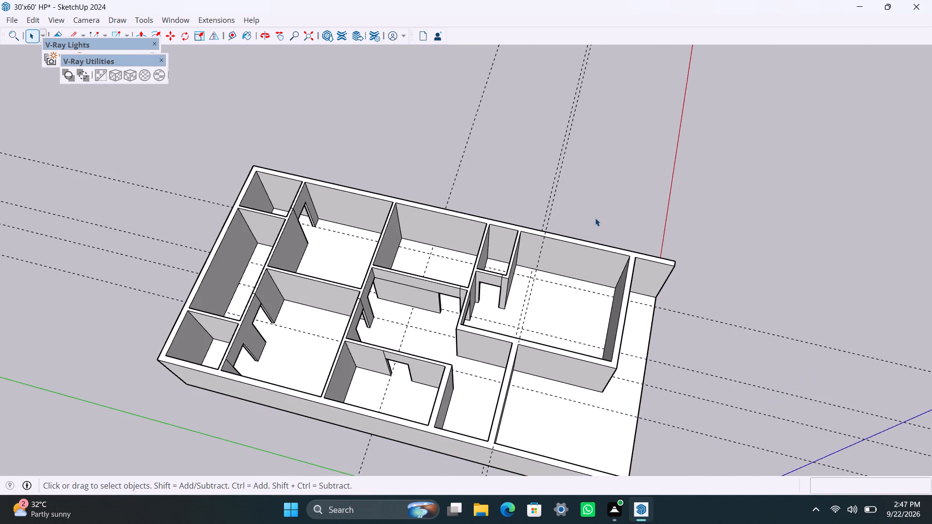
Delete all guides from the model and save the file.
scroll(491, 209, down, 5)
middle_drag(371, 294, 0, 217)
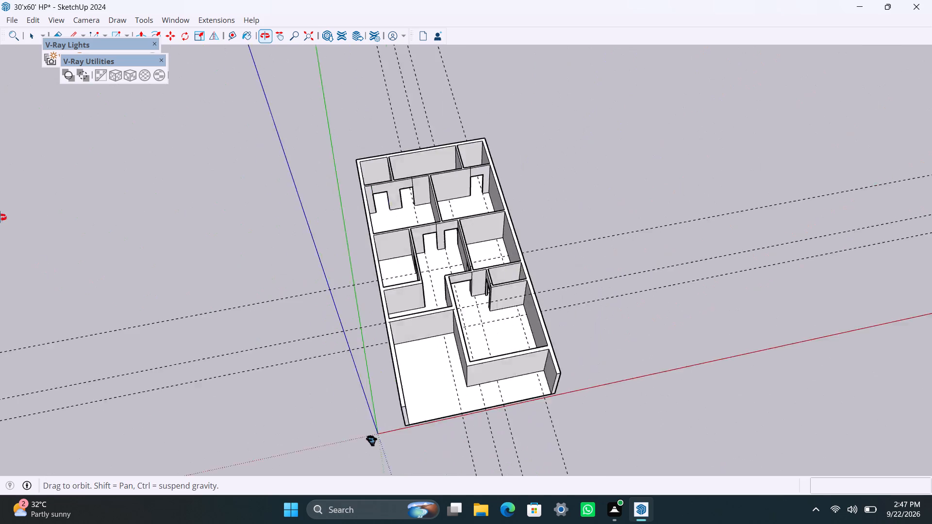
middle_drag(0, 217, 0, 216)
scroll(530, 248, down, 3)
scroll(480, 313, up, 2)
key(ctrl+s)
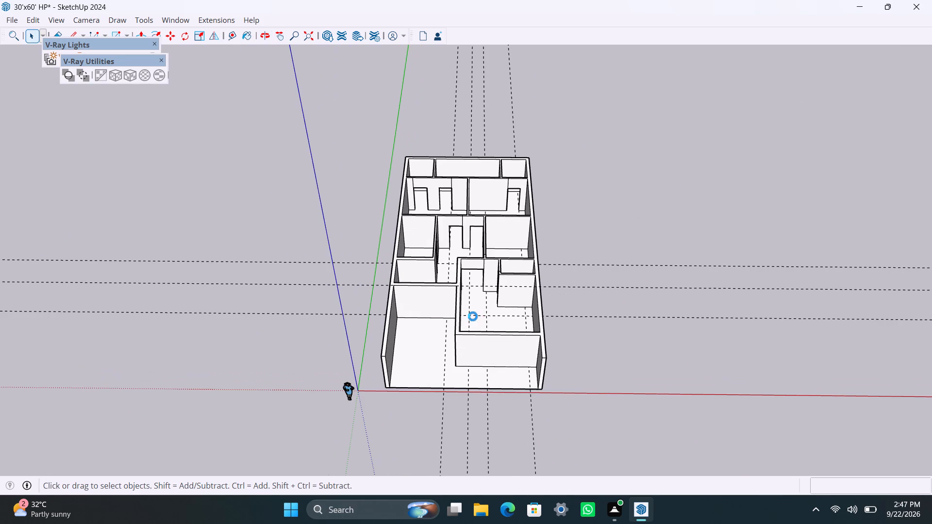
click(36, 22)
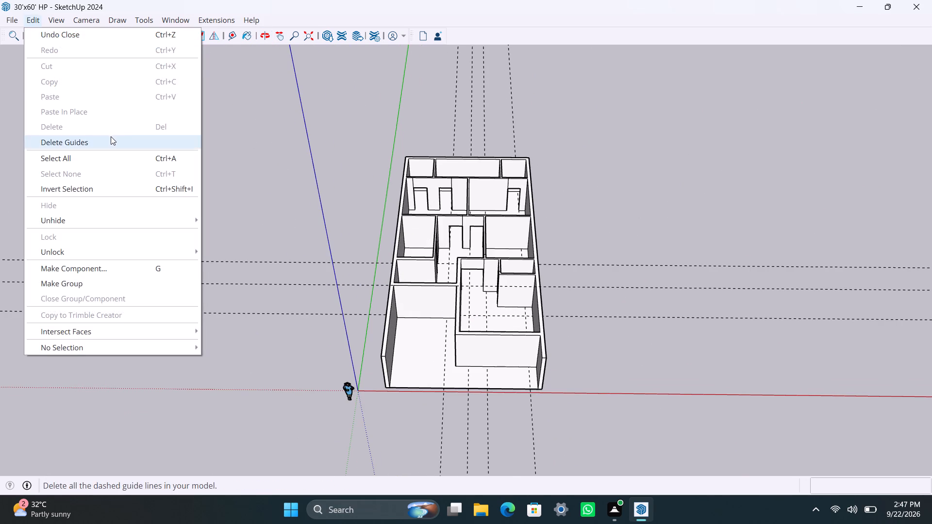
click(111, 136)
key(ctrl+s)
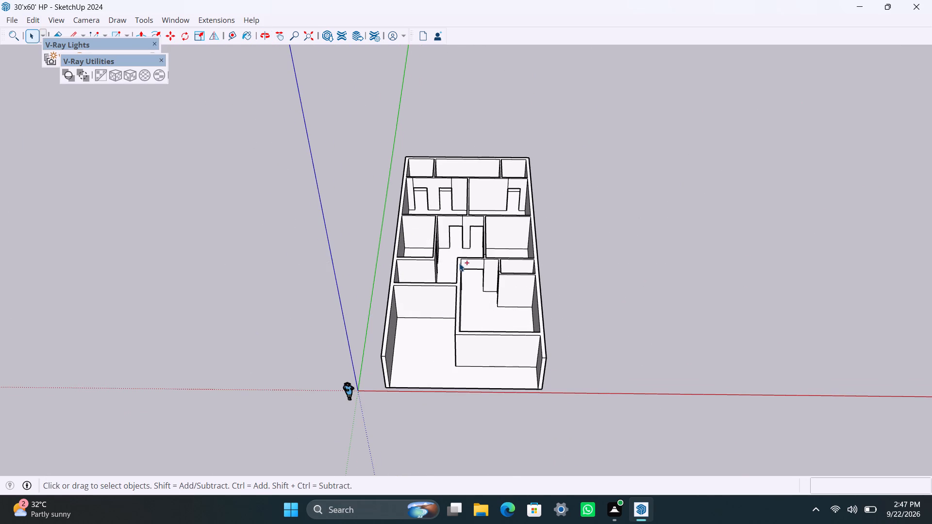
Examine the whole house model from several angles.
scroll(460, 262, up, 3)
middle_drag(482, 191, 460, 343)
scroll(465, 330, down, 4)
middle_drag(466, 333, 519, 298)
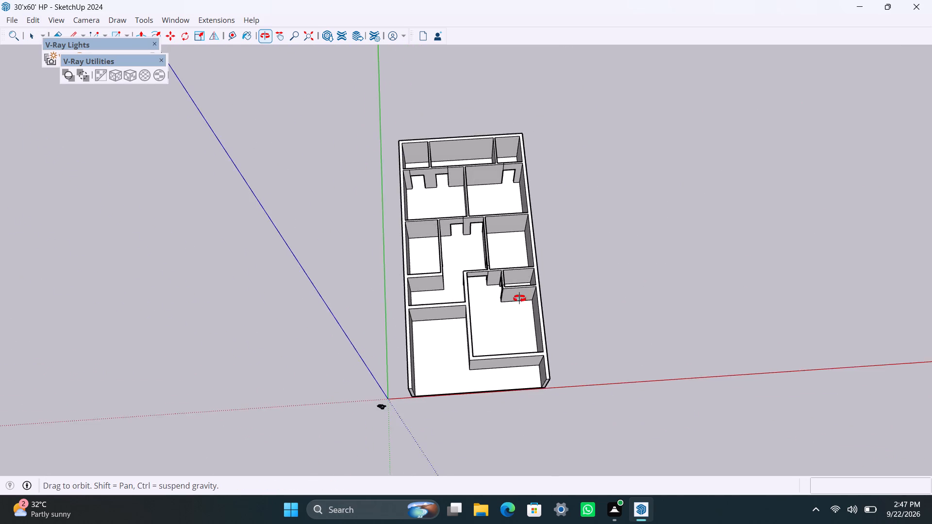
middle_drag(519, 298, 491, 254)
scroll(483, 262, down, 3)
middle_drag(448, 409, 460, 293)
scroll(467, 295, up, 2)
shift+middle_drag(470, 290, 448, 334)
scroll(443, 343, up, 1)
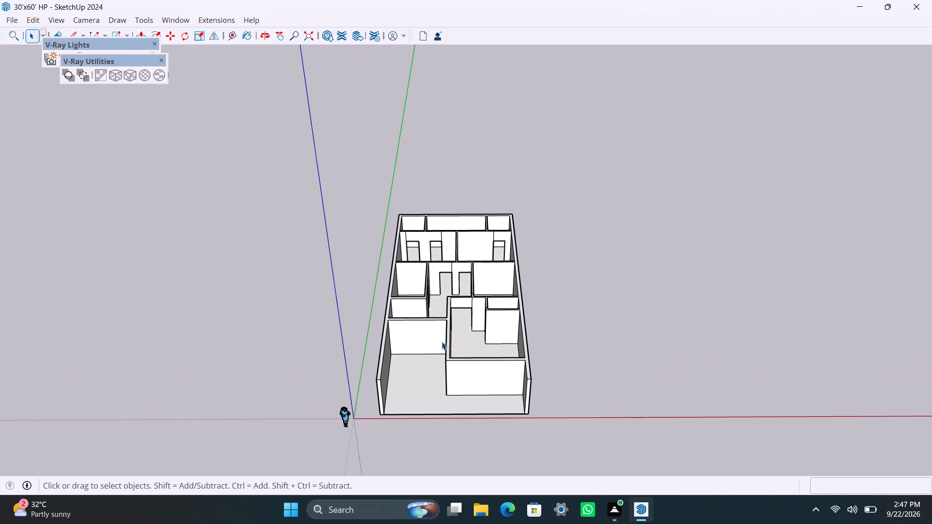
Run FixIt 101 twice on the house walls group and deselect it.
middle_drag(440, 341, 348, 440)
scroll(444, 353, up, 4)
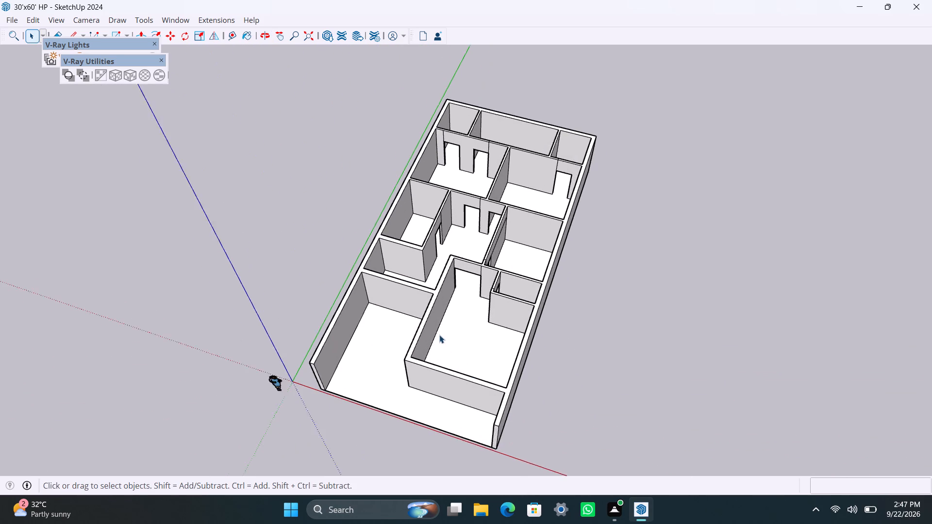
click(411, 366)
right_click(411, 365)
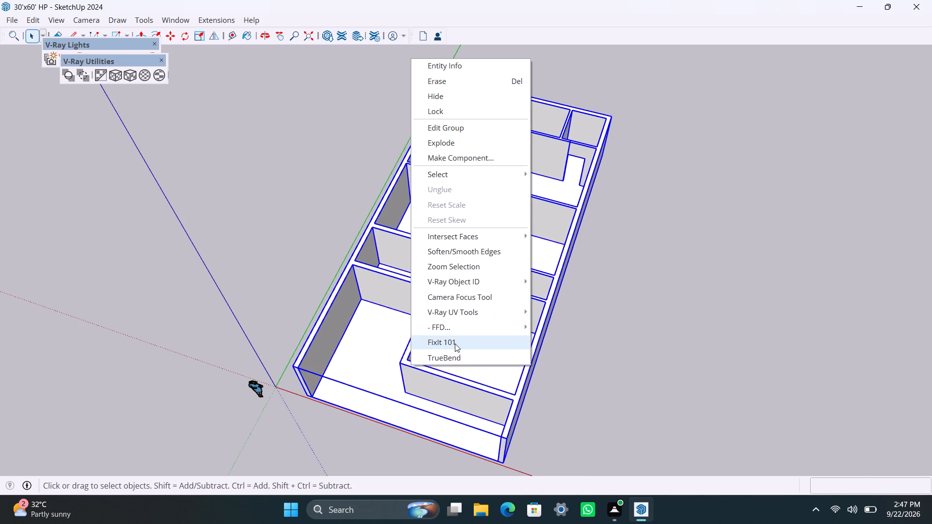
click(455, 344)
click(504, 305)
right_click(405, 297)
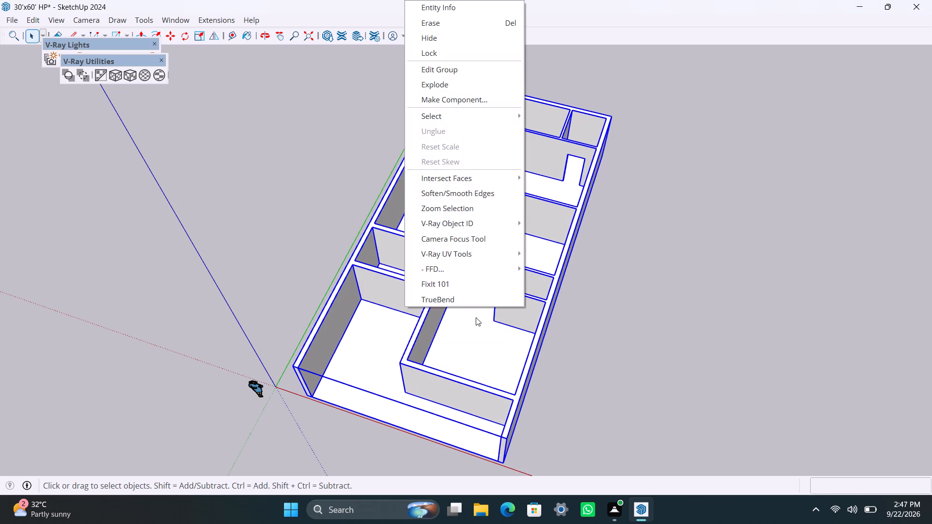
click(483, 288)
click(497, 304)
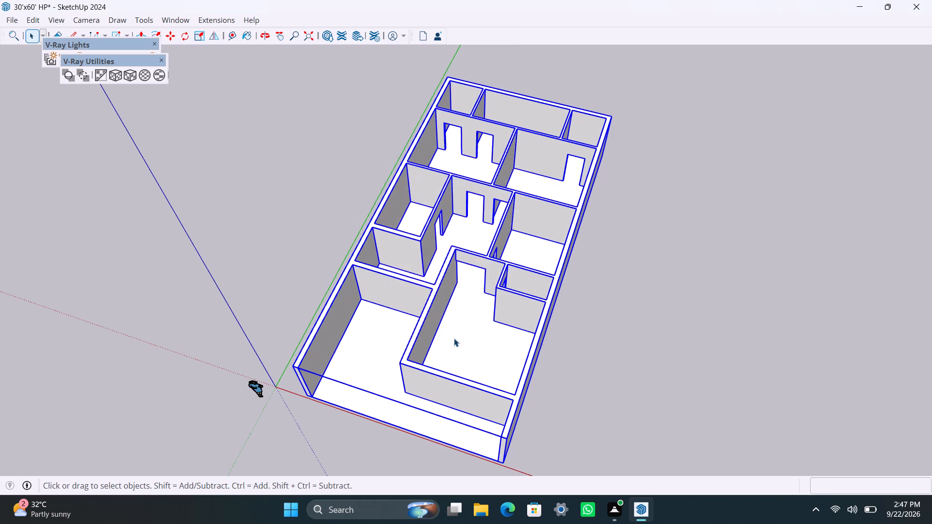
scroll(452, 341, up, 1)
click(599, 330)
Place a vertical guide 9" in from the front corner edge of the hall wall facing the open front area.
scroll(440, 378, down, 4)
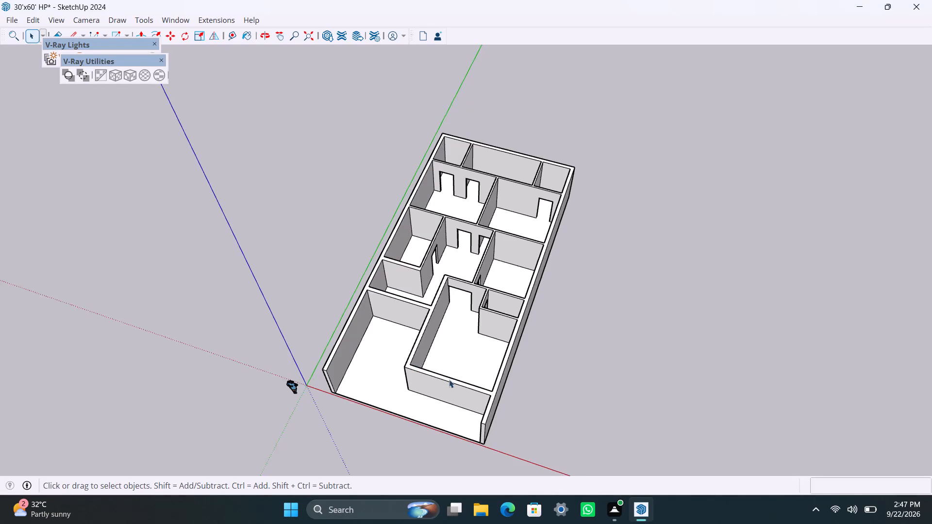
scroll(449, 380, up, 5)
middle_drag(367, 385, 547, 384)
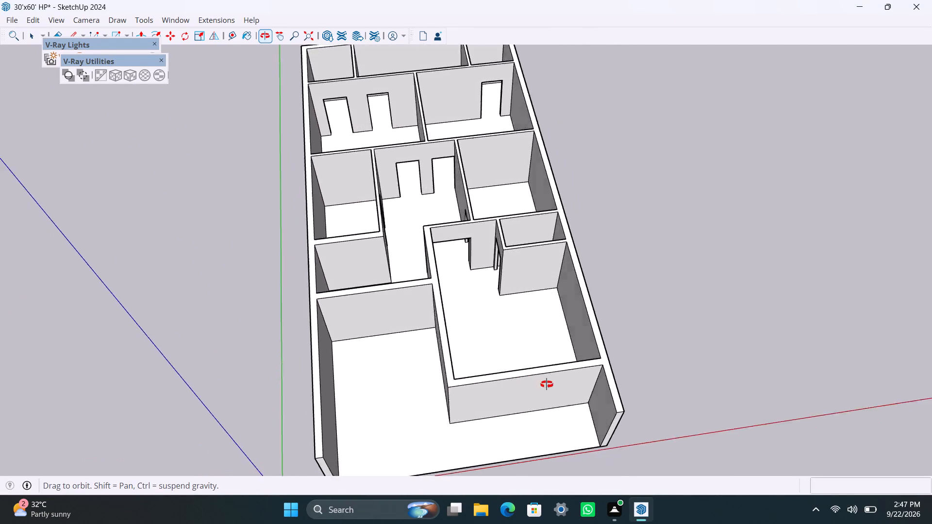
middle_drag(547, 384, 819, 370)
scroll(573, 354, up, 3)
middle_drag(539, 396, 581, 397)
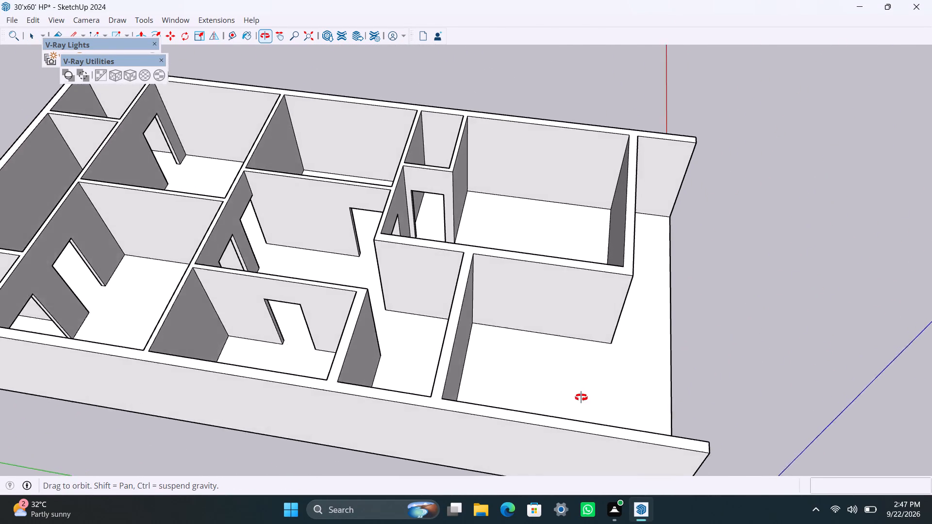
middle_drag(581, 397, 593, 400)
scroll(605, 337, up, 3)
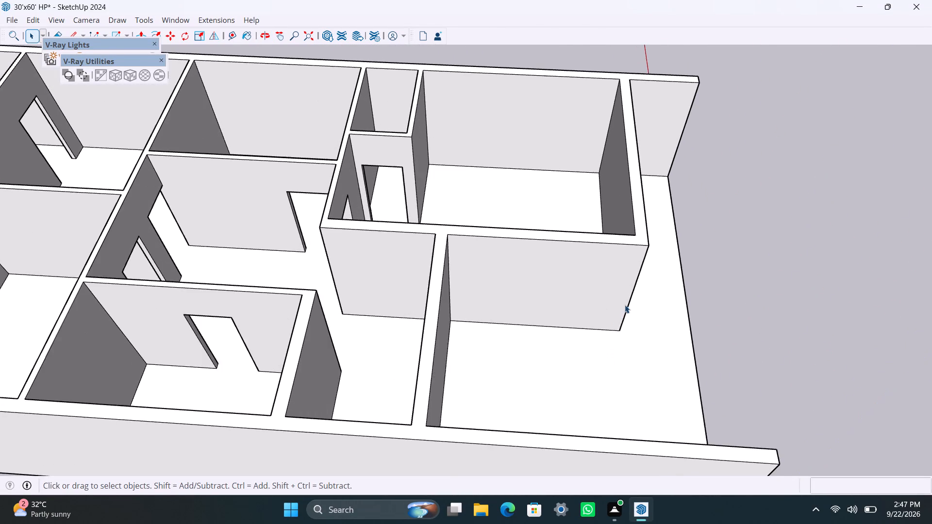
scroll(625, 305, up, 1)
key(t)
click(637, 285)
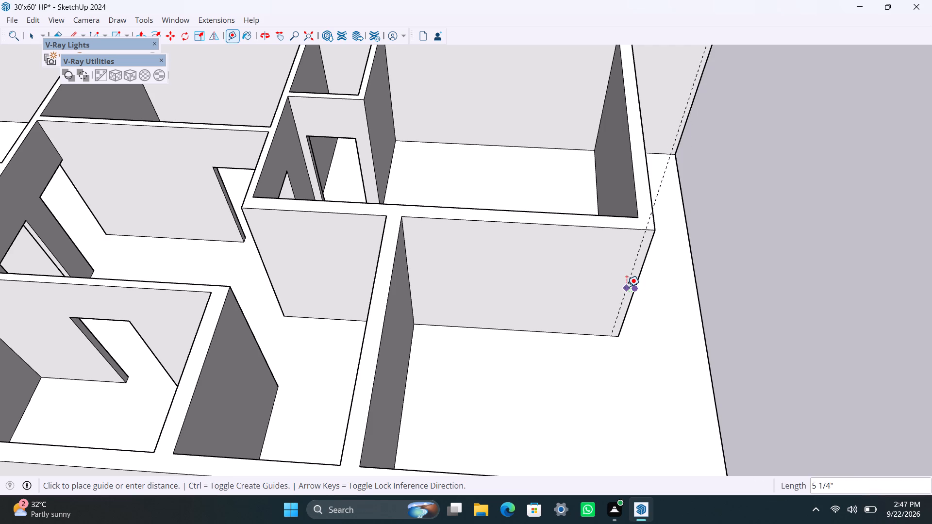
text(9")
key(Return)
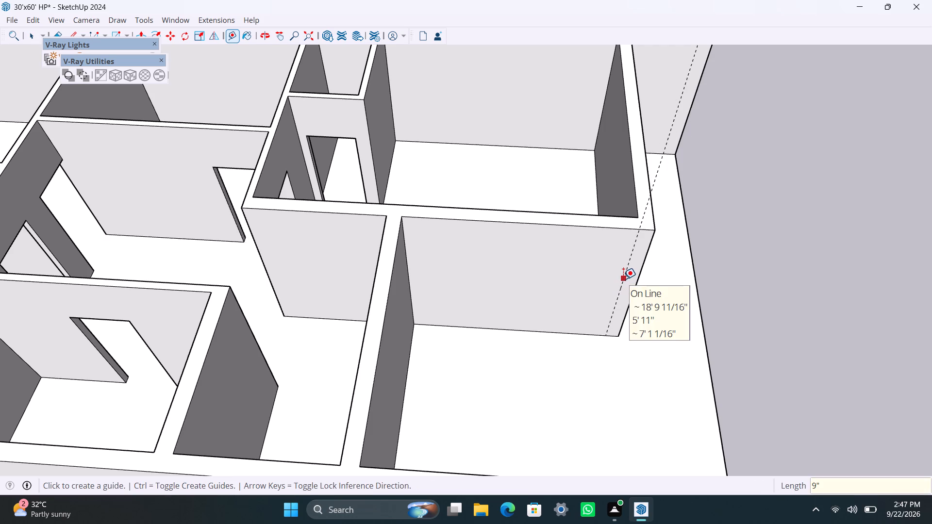
Add two more vertical guides on that wall, 1' beyond the first and another 3' beyond the second.
click(623, 278)
text(1')
key(Return)
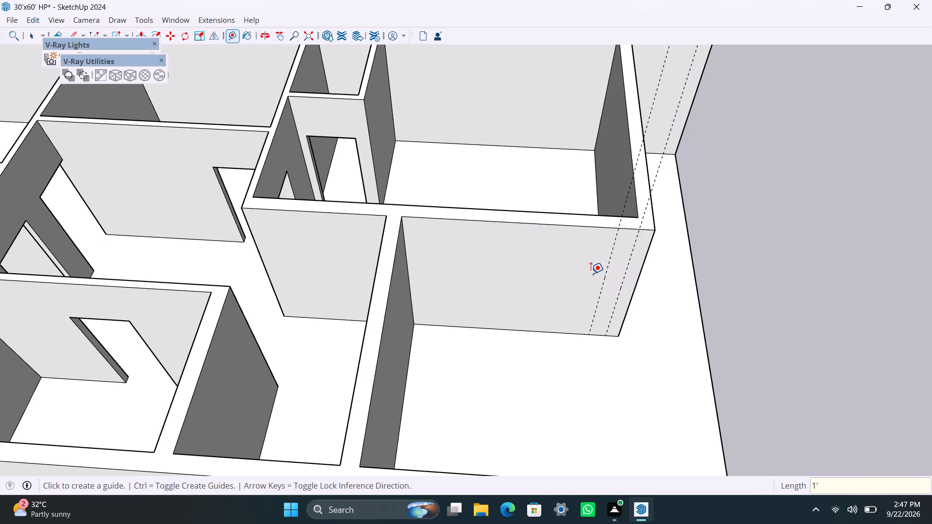
click(605, 279)
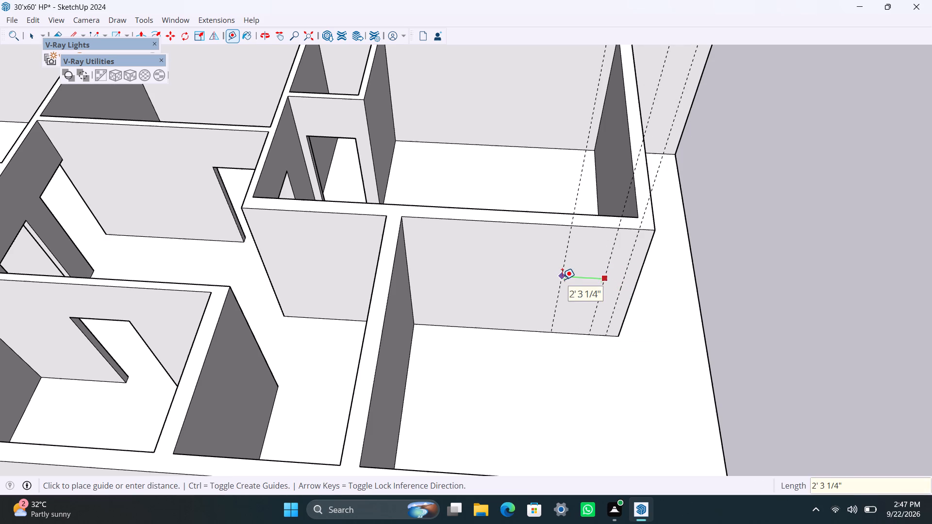
text(3')
key(Return)
Place a horizontal guide 3' below the top edge of the hall wall facing the open front area.
key(t)
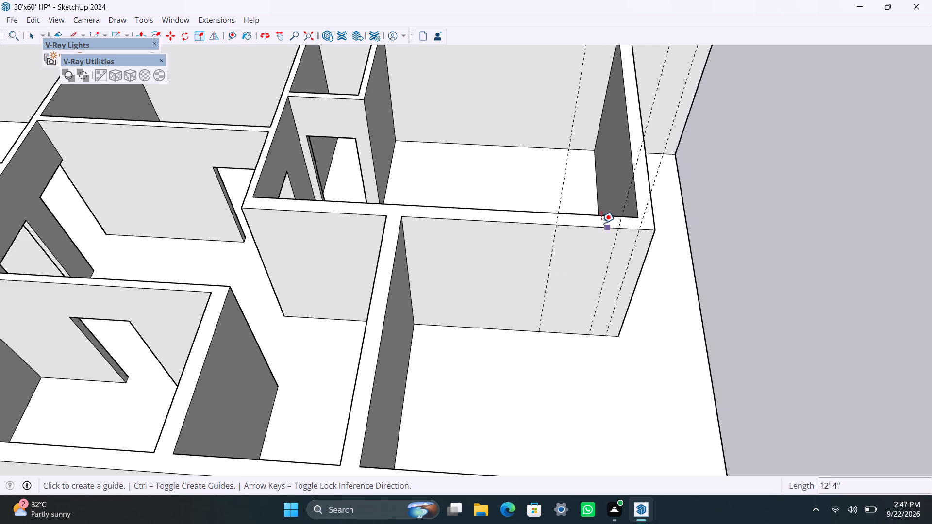
click(600, 226)
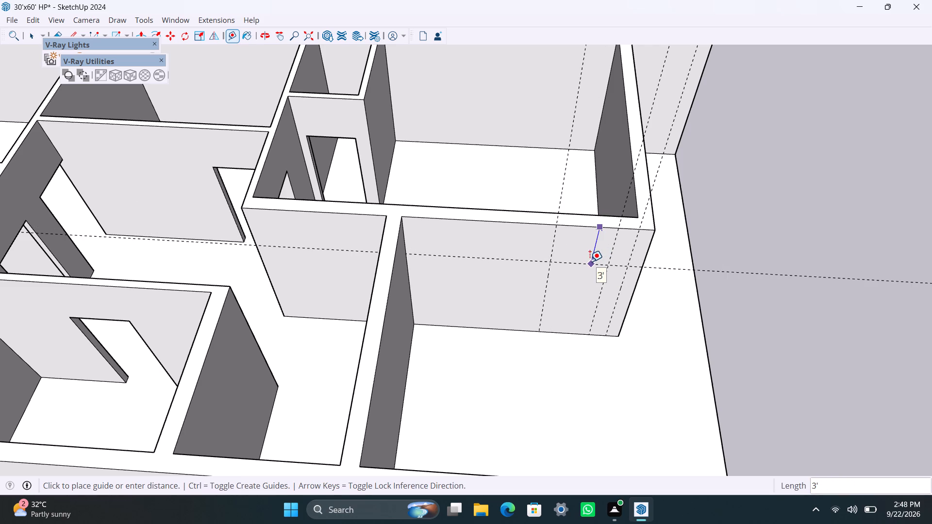
text(3')
key(Return)
key(space)
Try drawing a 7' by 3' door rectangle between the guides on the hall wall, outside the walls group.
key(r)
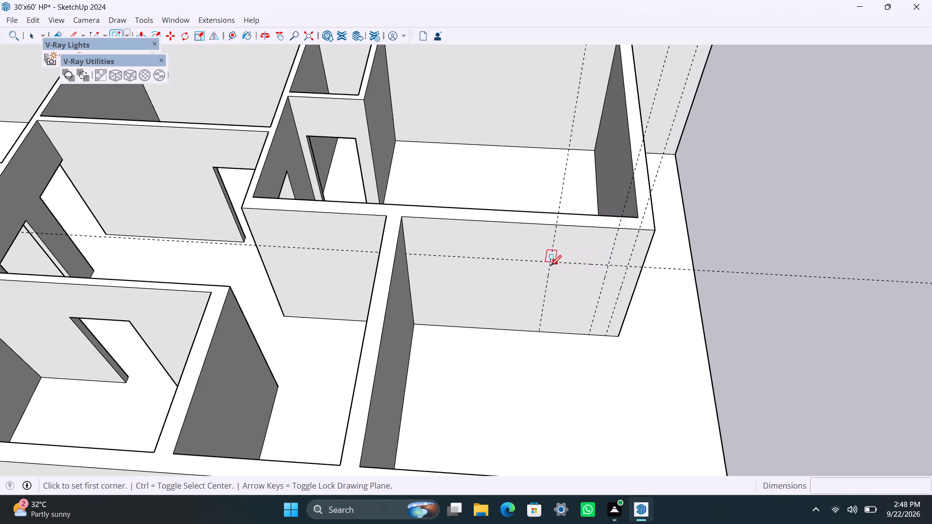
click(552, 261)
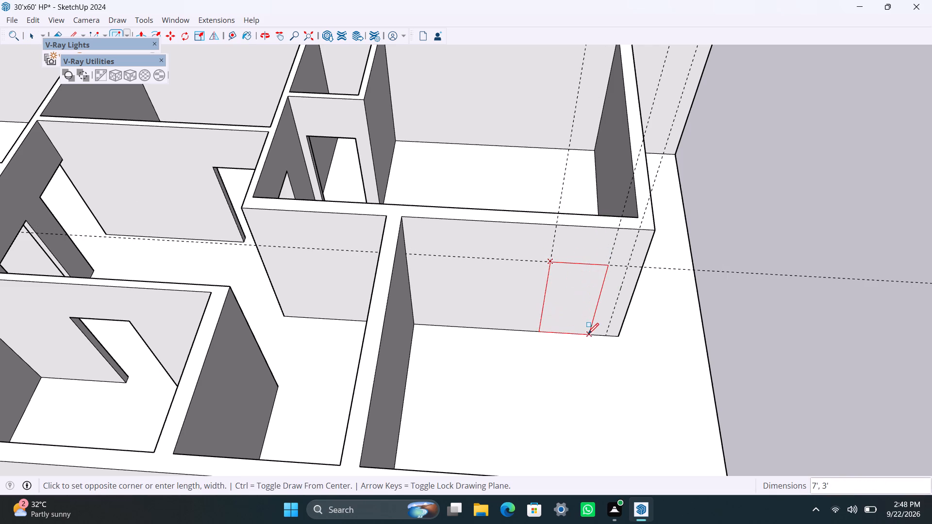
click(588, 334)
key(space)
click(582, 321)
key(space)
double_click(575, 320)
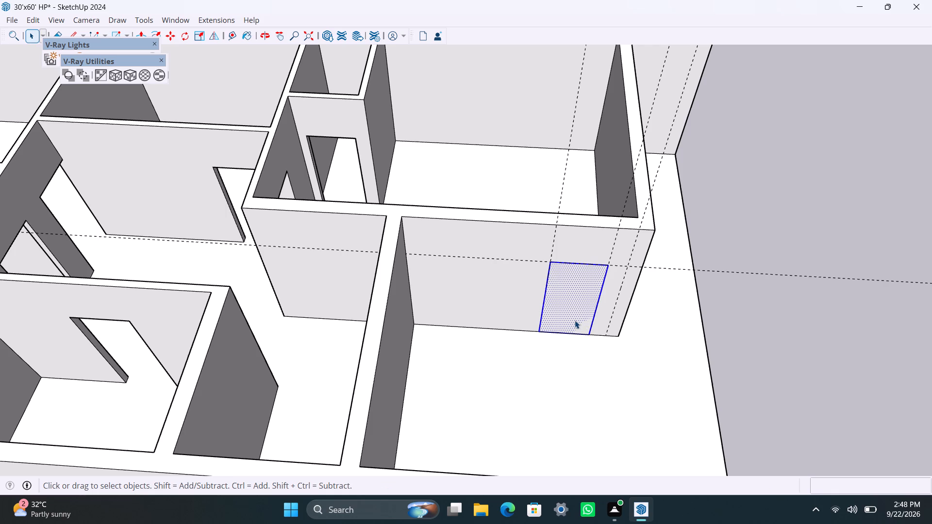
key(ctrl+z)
Inside the walls group, cut a 7' by 3' door opening between the hall wall's guides, through its 9" thickness.
double_click(567, 316)
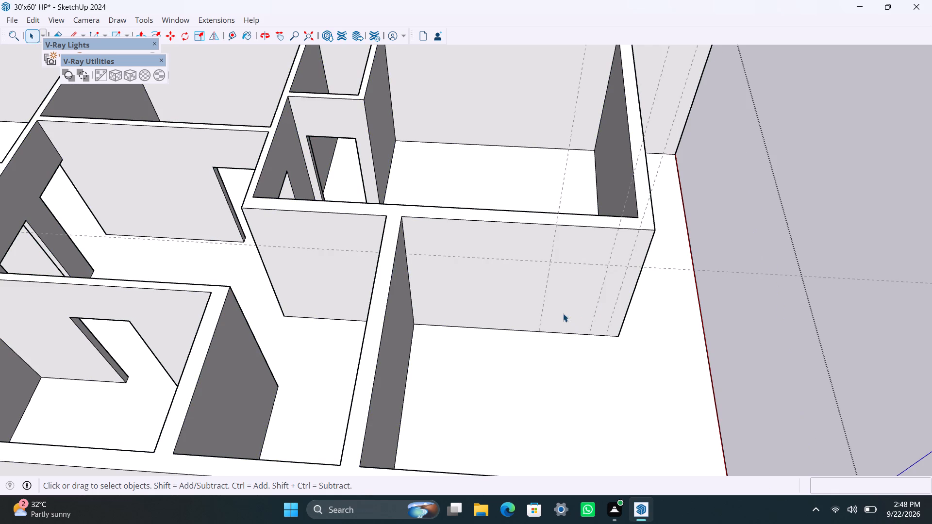
key(r)
click(552, 263)
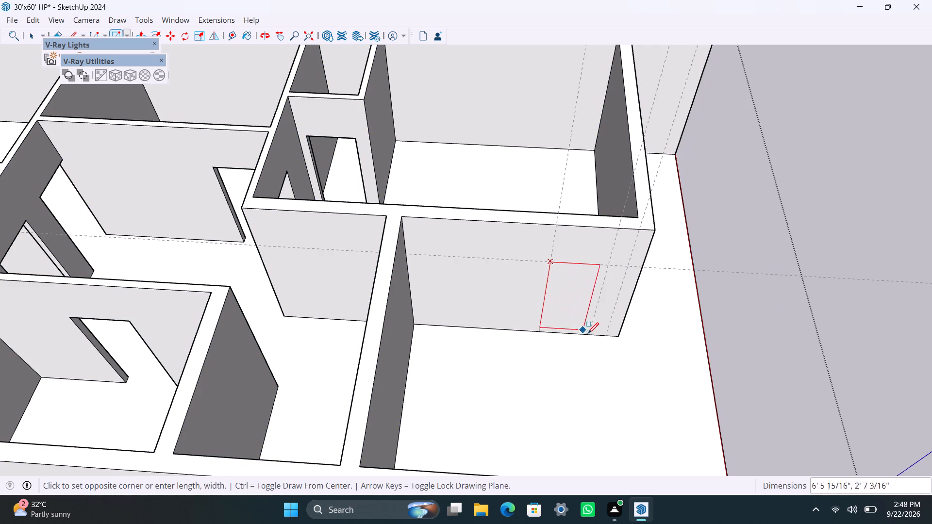
click(591, 334)
key(space)
click(582, 316)
key(p)
click(582, 316)
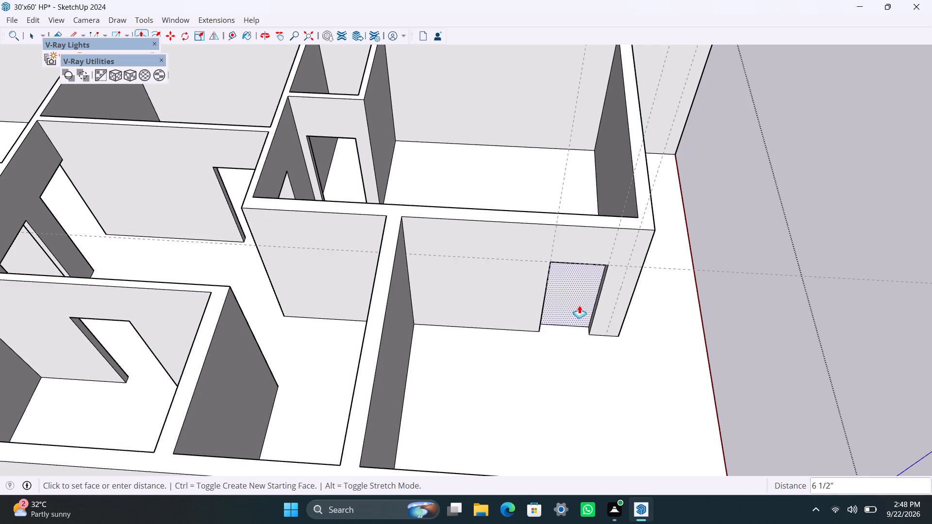
click(570, 311)
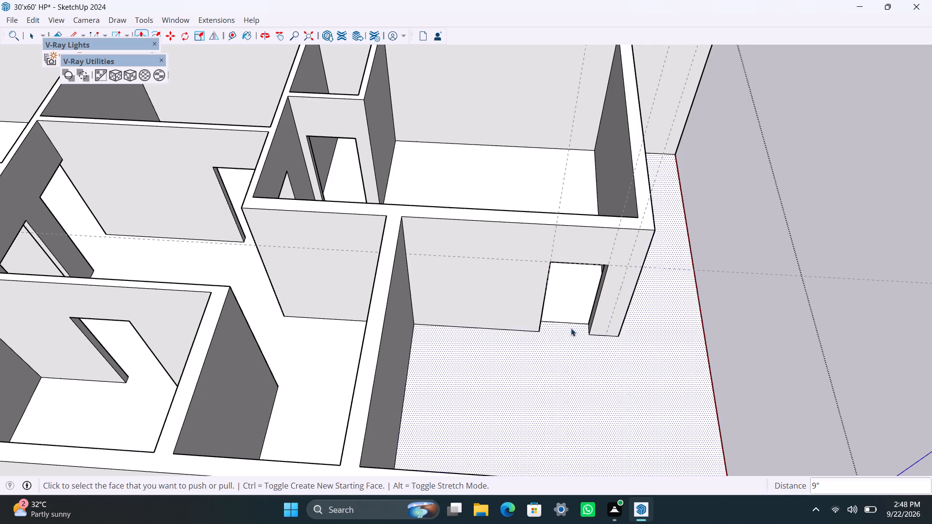
key(space)
Delete the leftover edge on the floor across the new hall door opening and close the walls group.
scroll(534, 349, up, 9)
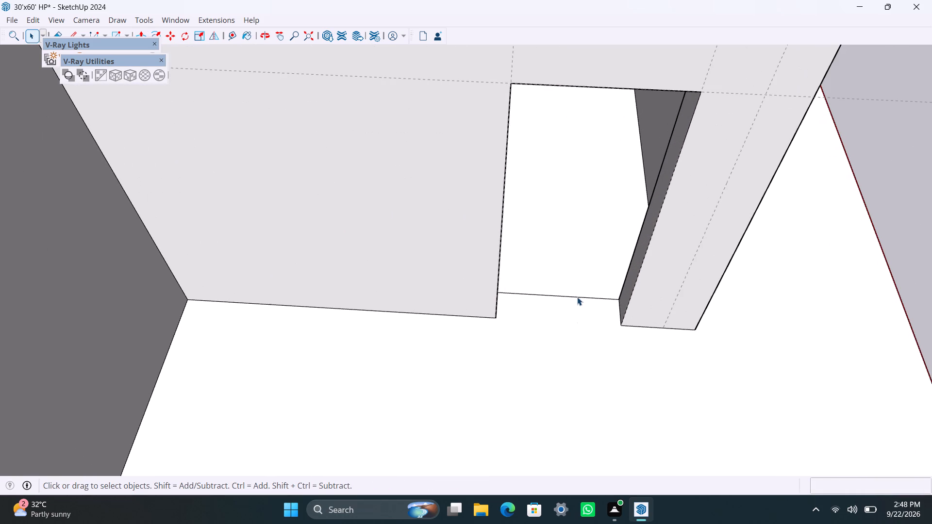
click(577, 297)
key(Delete)
scroll(553, 300, down, 11)
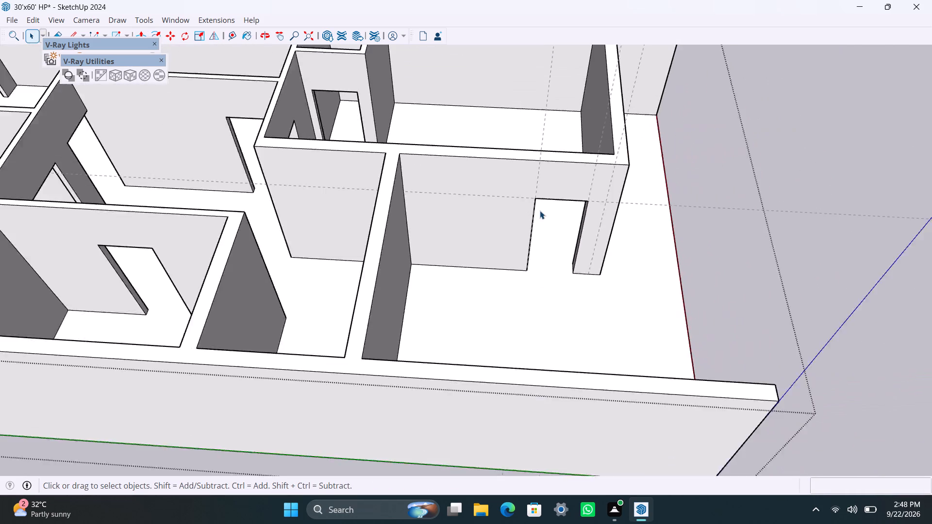
scroll(540, 211, down, 5)
click(718, 212)
Place a vertical guide 6" from the hall wall corner on the back wall of the open front area.
scroll(665, 252, up, 3)
middle_drag(602, 267, 227, 277)
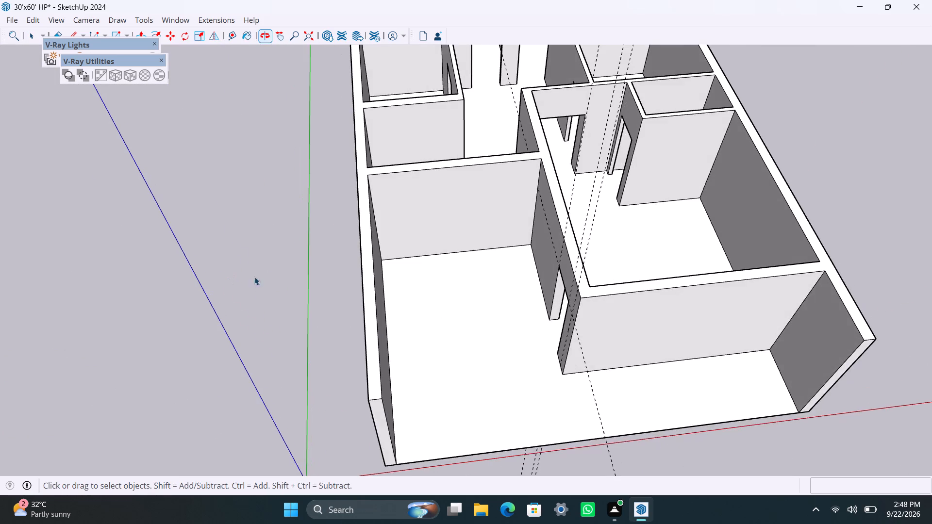
scroll(643, 226, up, 2)
scroll(510, 207, up, 3)
middle_drag(418, 246, 386, 239)
scroll(387, 234, down, 4)
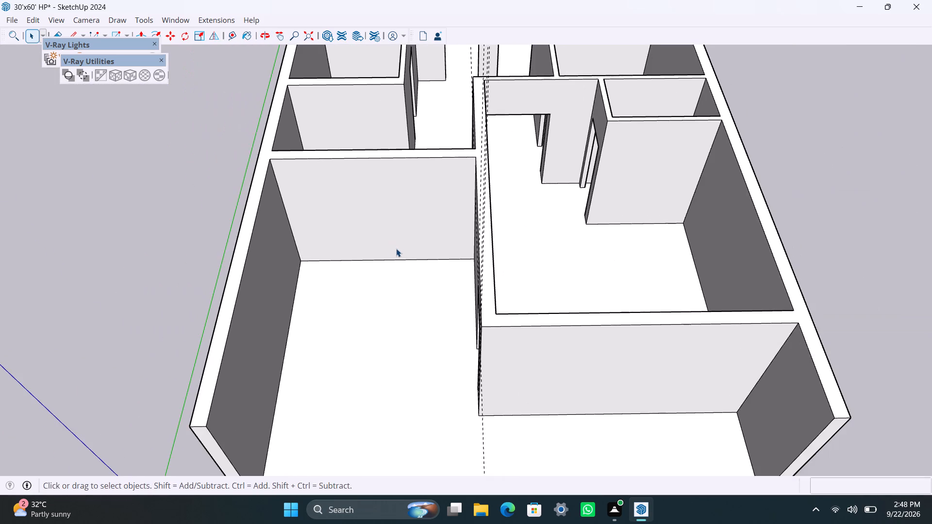
middle_drag(396, 250, 432, 258)
scroll(432, 258, up, 2)
middle_drag(366, 296, 420, 297)
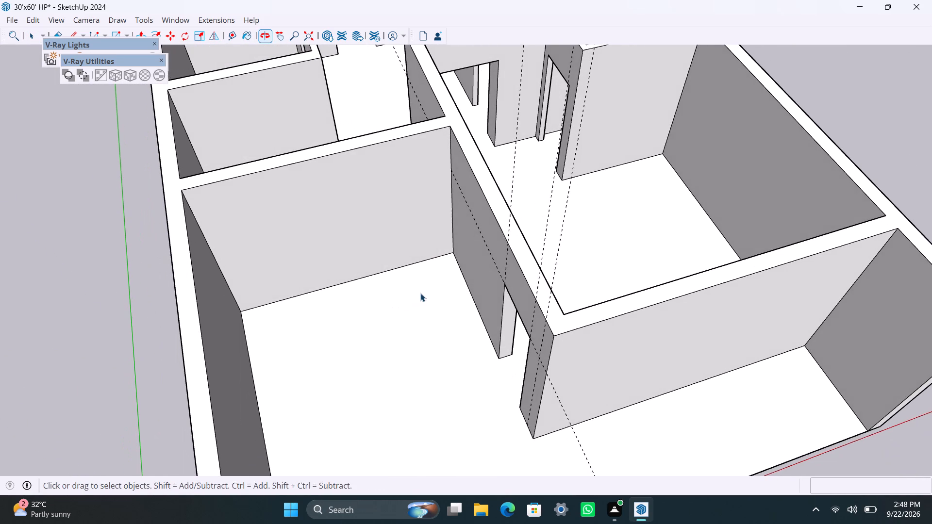
key(t)
drag(454, 186, 438, 193)
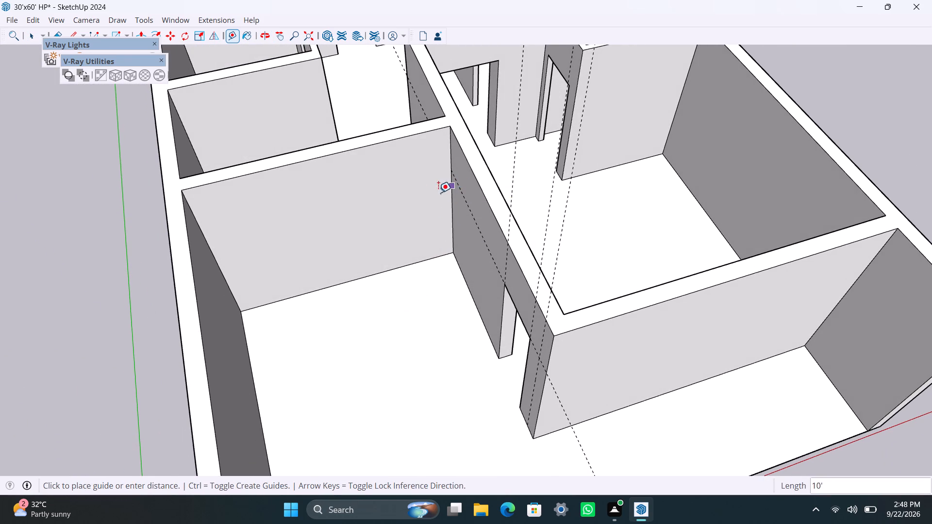
drag(438, 193, 450, 188)
key(6)
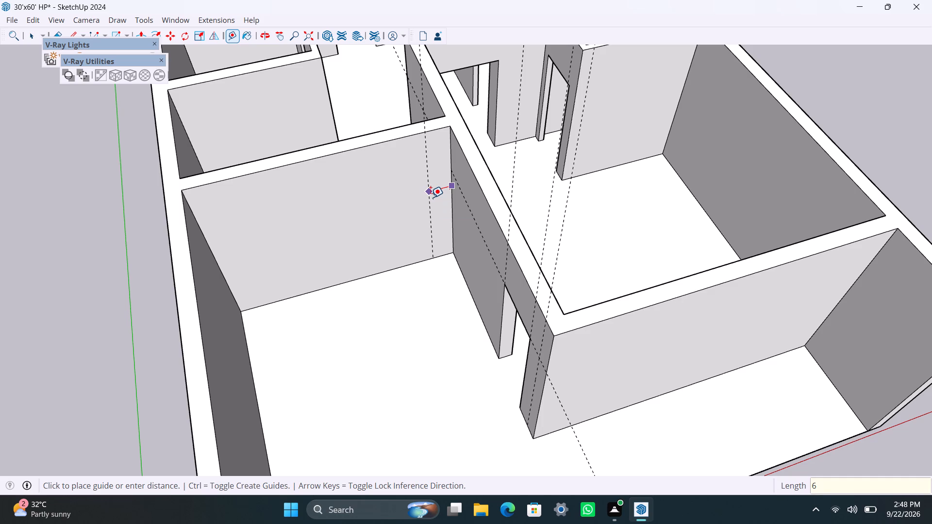
key(shift+quotedbl)
key(Return)
key(space)
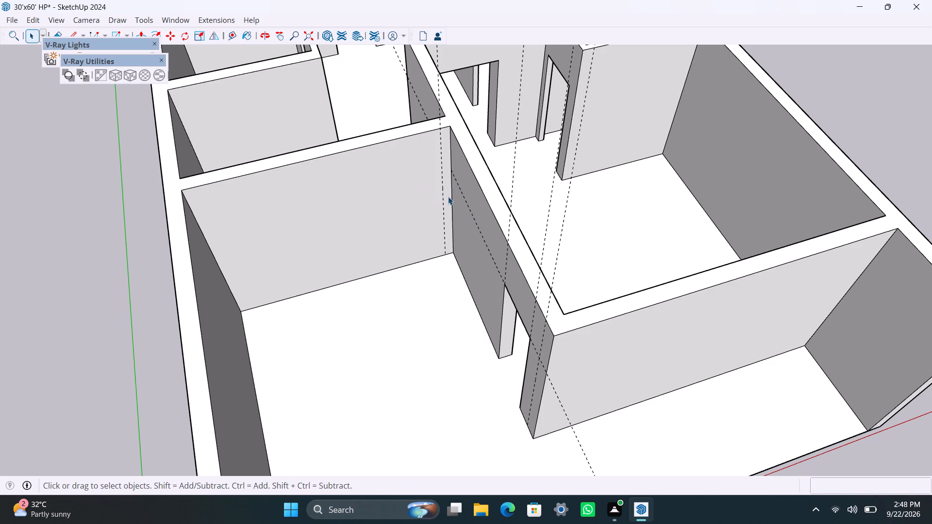
On that back wall, add a vertical guide 3' beyond the first and a horizontal guide 3' below the top edge.
scroll(448, 196, up, 3)
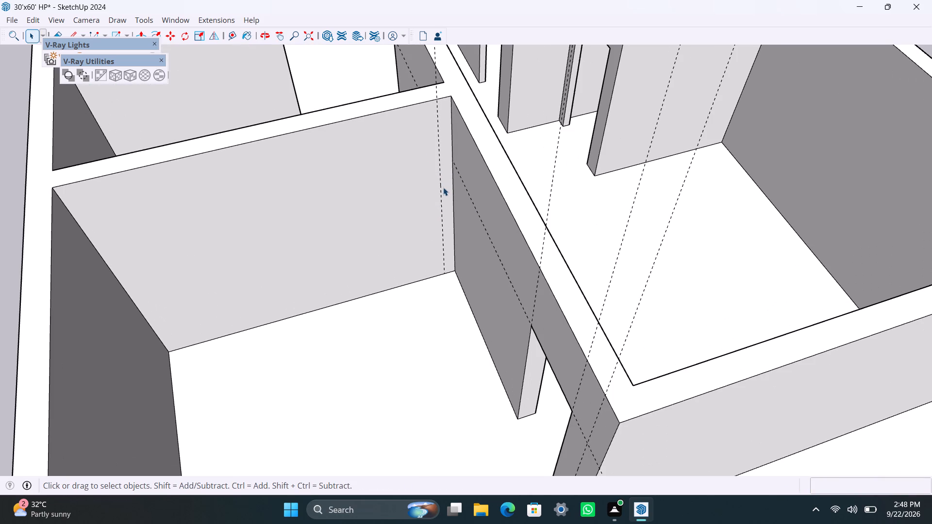
key(t)
click(444, 187)
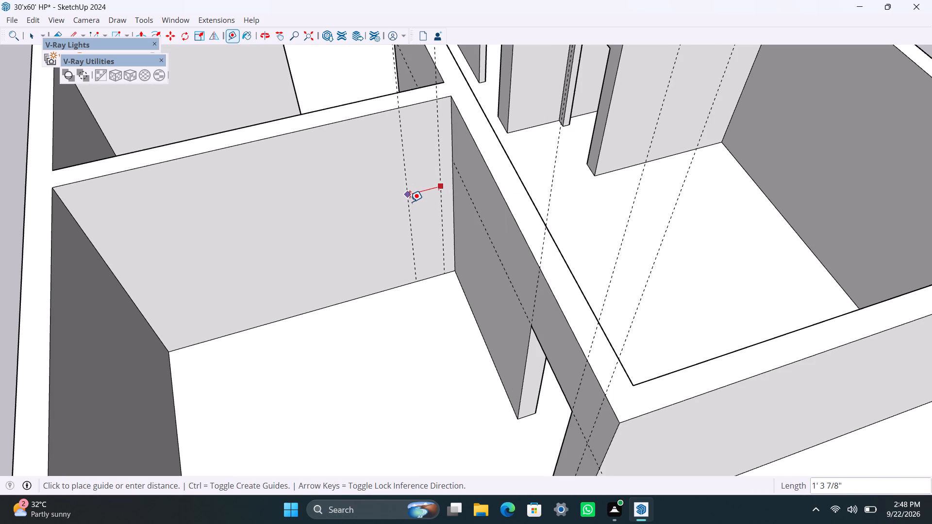
text(3')
key(Return)
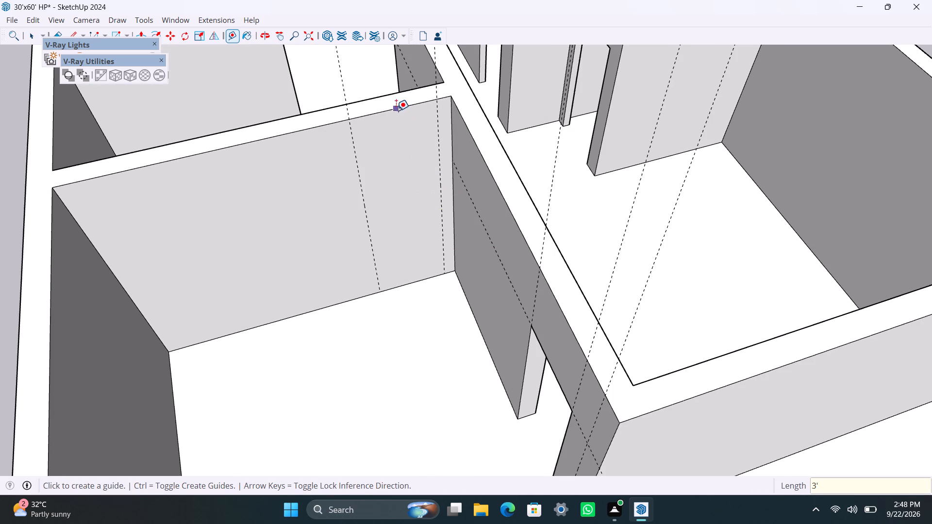
click(395, 109)
text(3')
key(Return)
key(space)
Inside the walls group, draw a door rectangle between the back wall's guides and push it 9" through the wall.
double_click(396, 205)
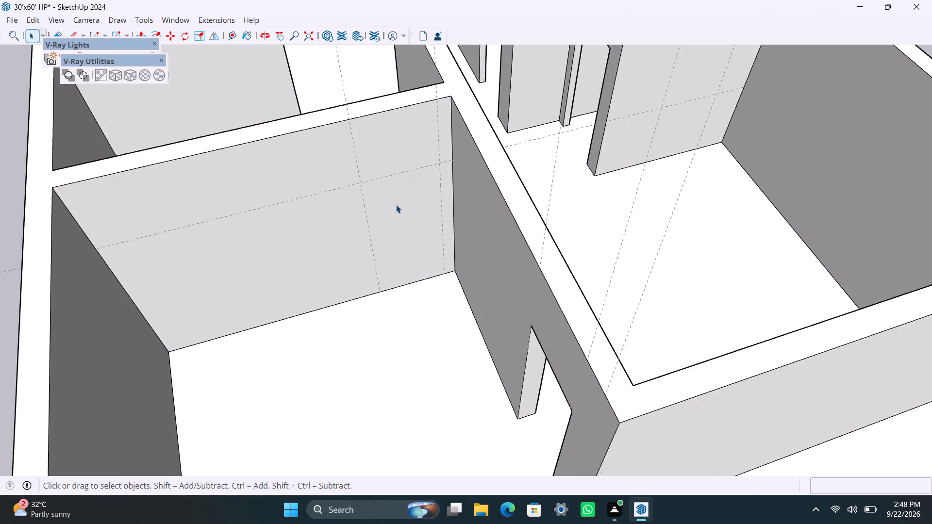
key(r)
drag(364, 184, 365, 189)
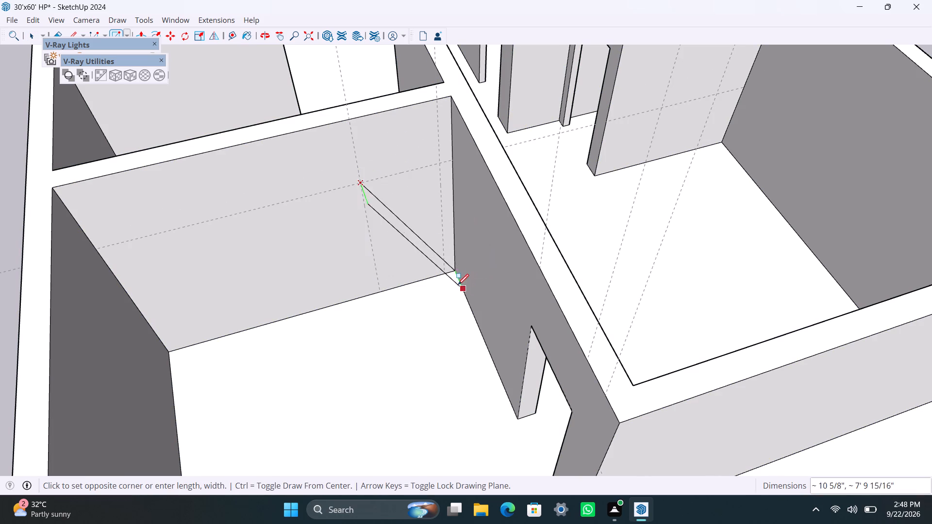
click(446, 272)
key(space)
click(423, 257)
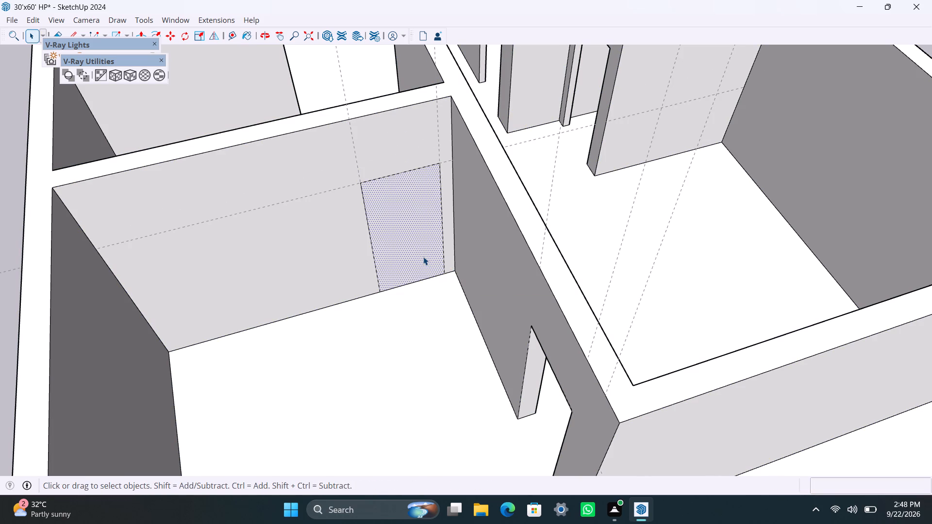
key(p)
click(423, 256)
click(416, 224)
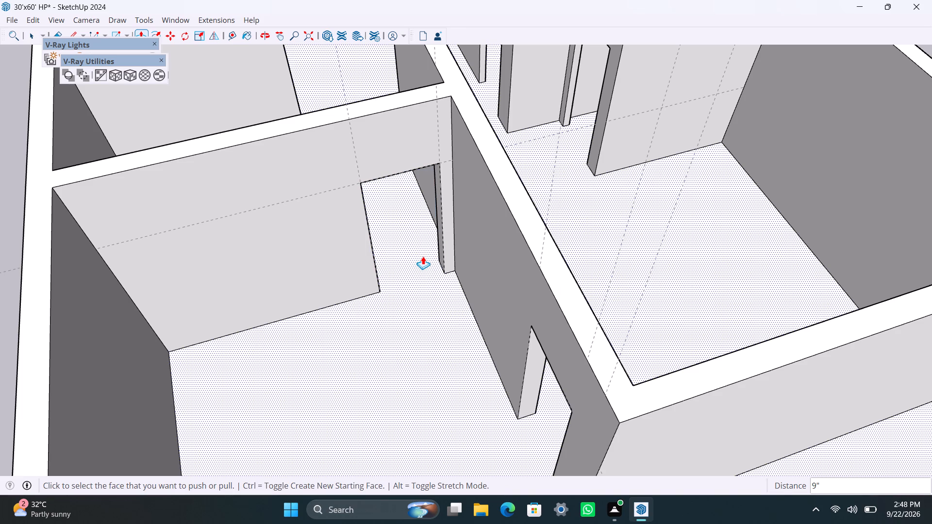
Save the model and close the walls group.
key(ctrl+s)
key(space)
scroll(377, 267, down, 10)
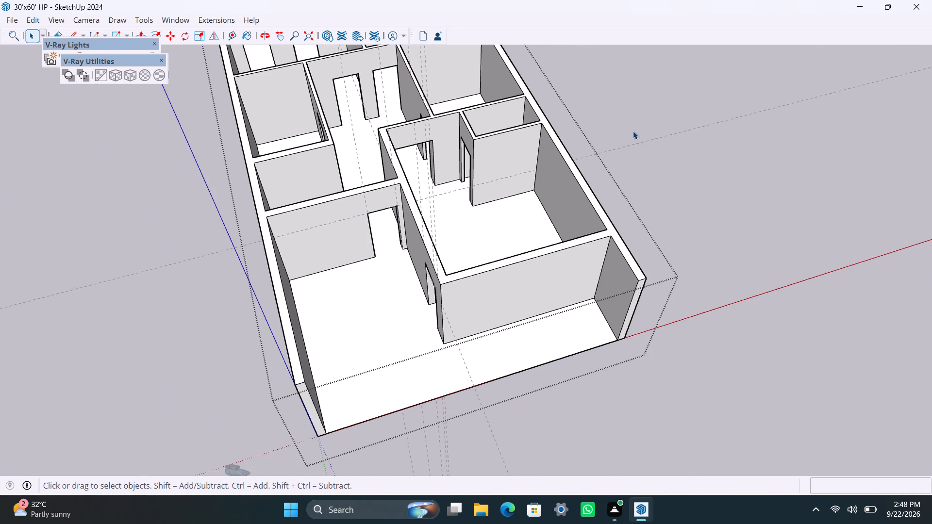
click(654, 122)
Delete all guides from the model.
scroll(689, 220, up, 2)
middle_drag(533, 300, 362, 308)
scroll(371, 285, down, 3)
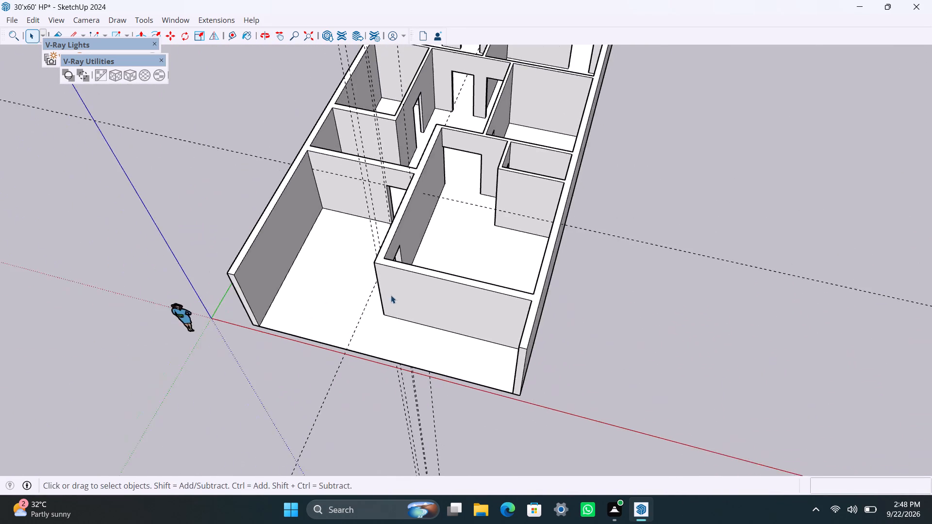
shift+middle_drag(395, 300, 511, 378)
scroll(489, 370, up, 3)
middle_drag(478, 409, 539, 220)
scroll(525, 231, down, 4)
click(36, 16)
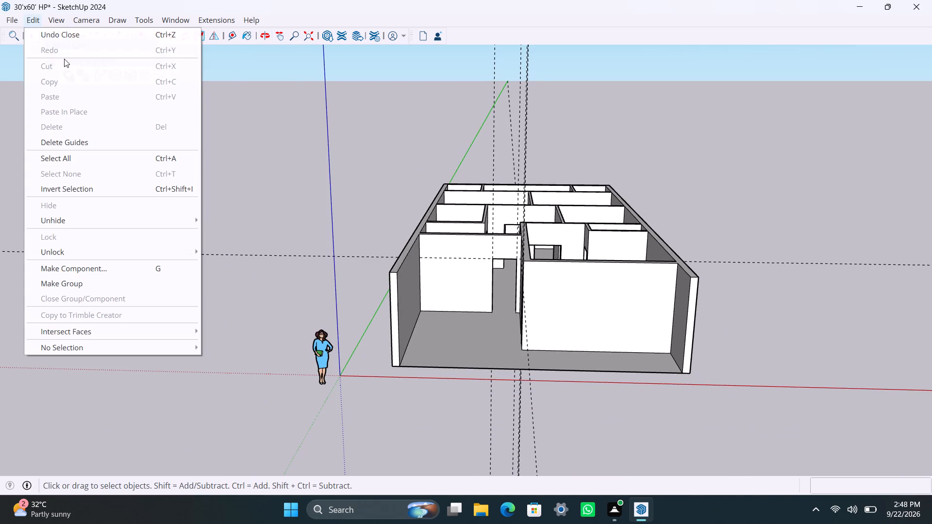
click(93, 139)
Save the house model without the guides.
scroll(563, 222, up, 4)
middle_drag(468, 259, 481, 429)
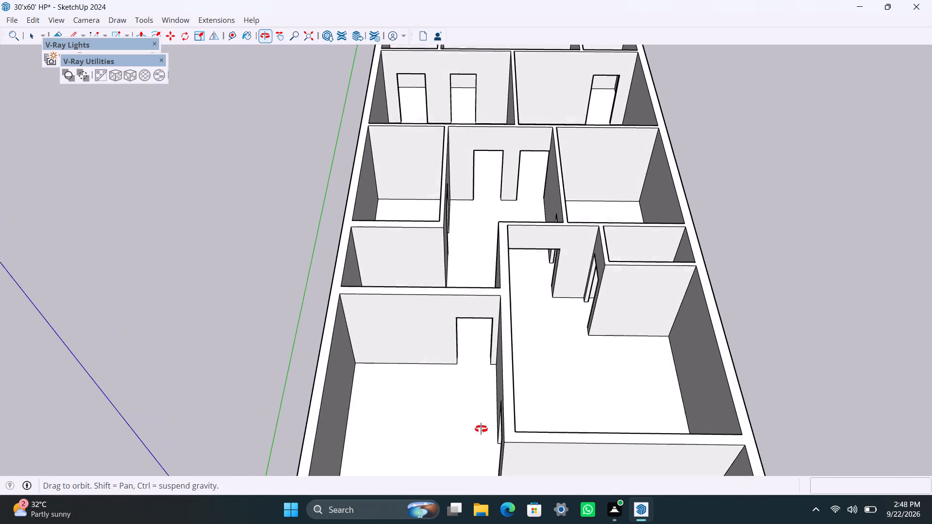
middle_drag(481, 429, 481, 426)
scroll(470, 293, up, 4)
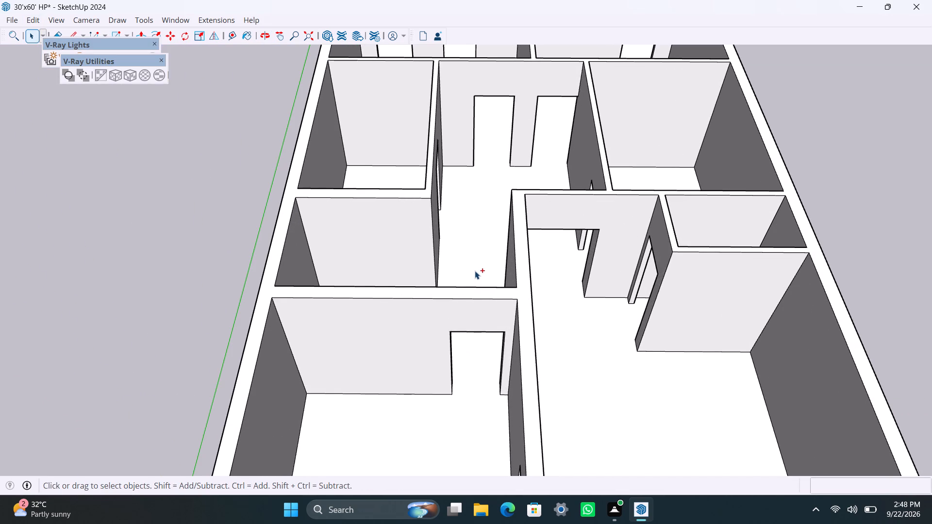
key(ctrl+s)
Examine the door openings and room layout of the house from several angles.
scroll(474, 264, down, 5)
middle_drag(451, 273, 664, 322)
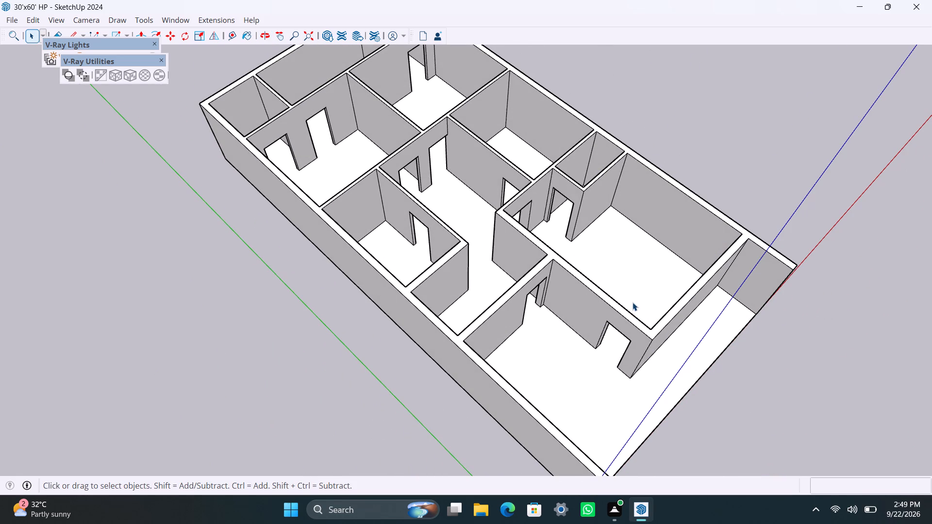
scroll(629, 311, up, 2)
scroll(548, 304, up, 2)
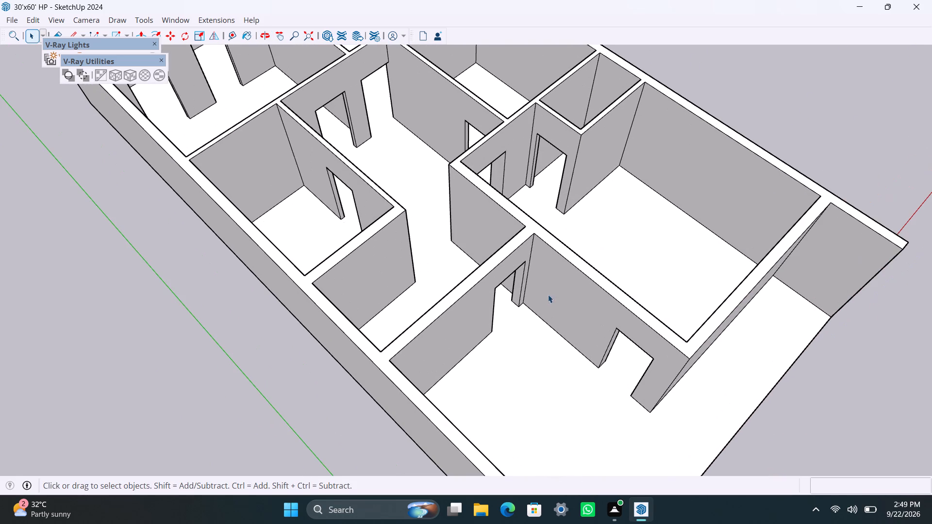
scroll(488, 285, down, 4)
middle_drag(468, 330, 202, 252)
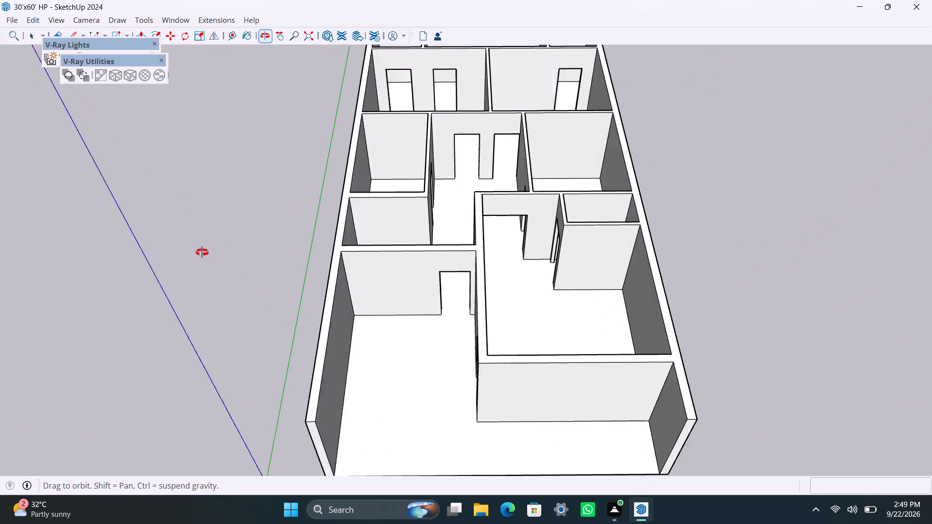
middle_drag(202, 252, 188, 236)
scroll(442, 278, up, 2)
middle_drag(398, 233, 558, 368)
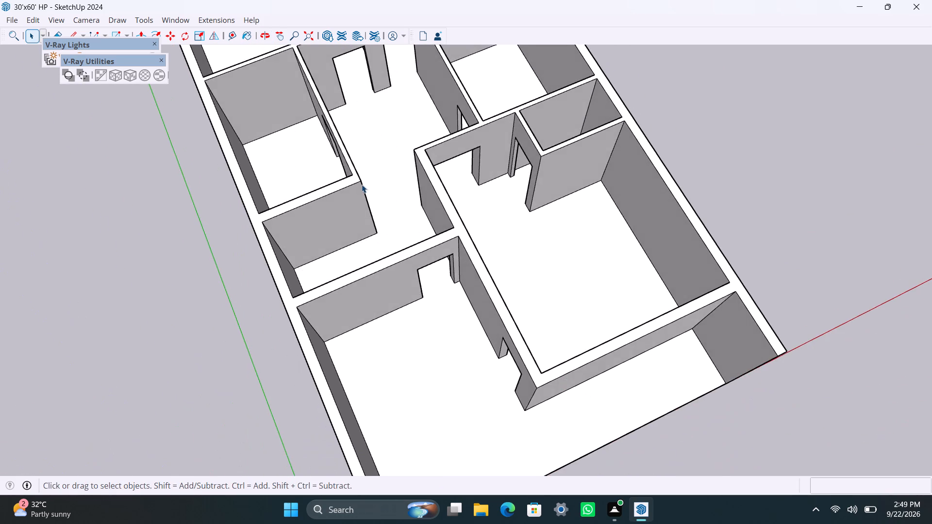
scroll(361, 180, up, 5)
scroll(441, 220, up, 2)
middle_drag(381, 256, 106, 231)
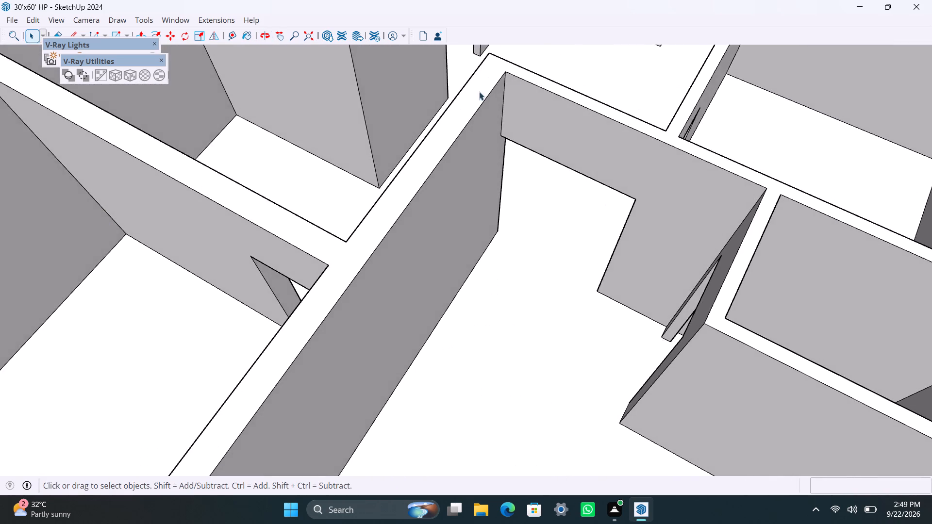
scroll(514, 73, down, 3)
scroll(592, 82, down, 5)
middle_drag(681, 178, 450, 181)
scroll(595, 149, down, 4)
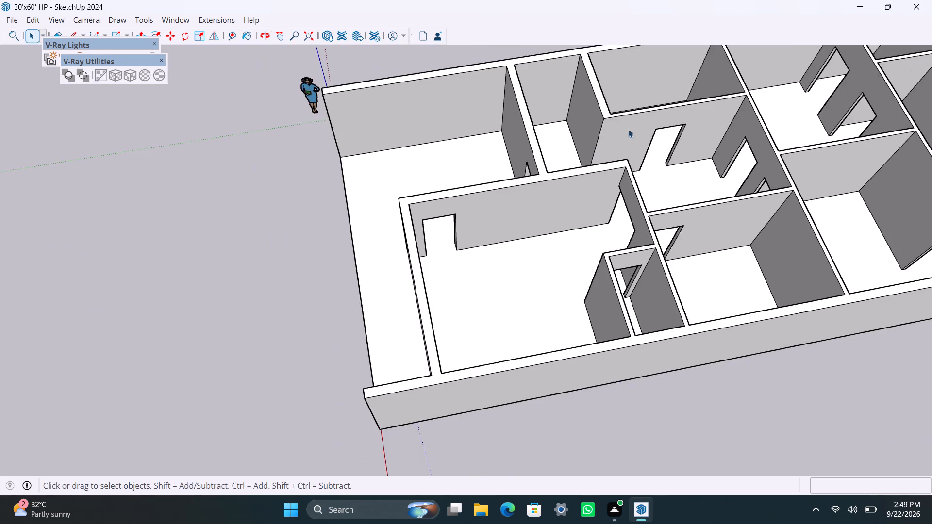
Open the walls group for editing near the passage between the inner rooms.
middle_drag(630, 132, 514, 131)
scroll(618, 206, up, 5)
middle_drag(631, 210, 611, 225)
scroll(616, 224, up, 6)
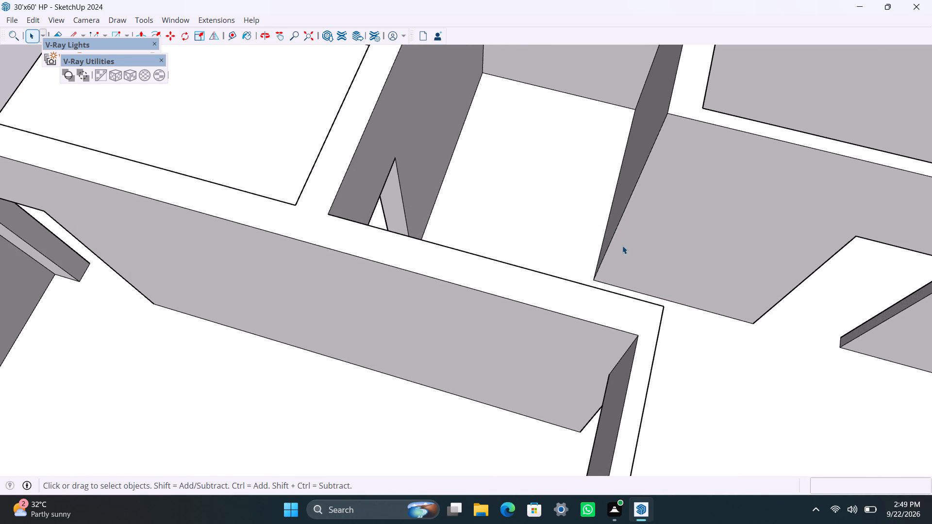
scroll(622, 246, up, 2)
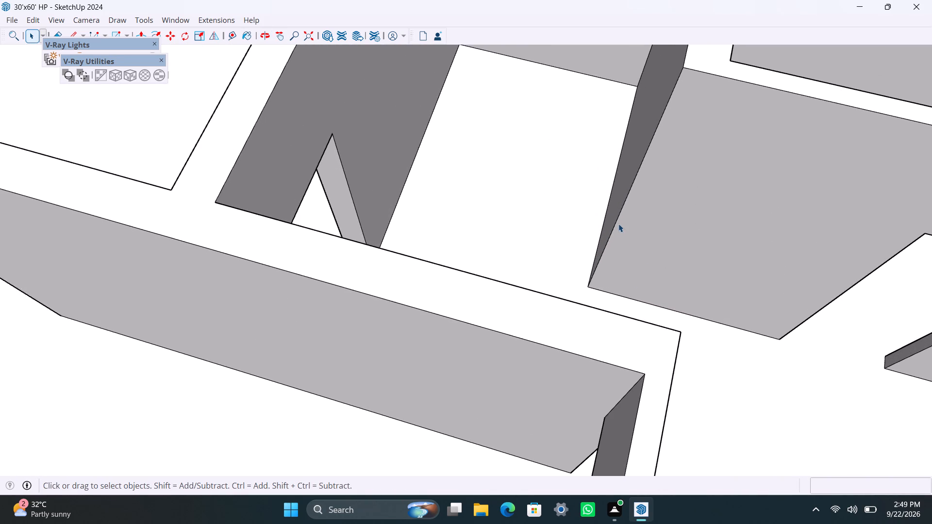
click(618, 224)
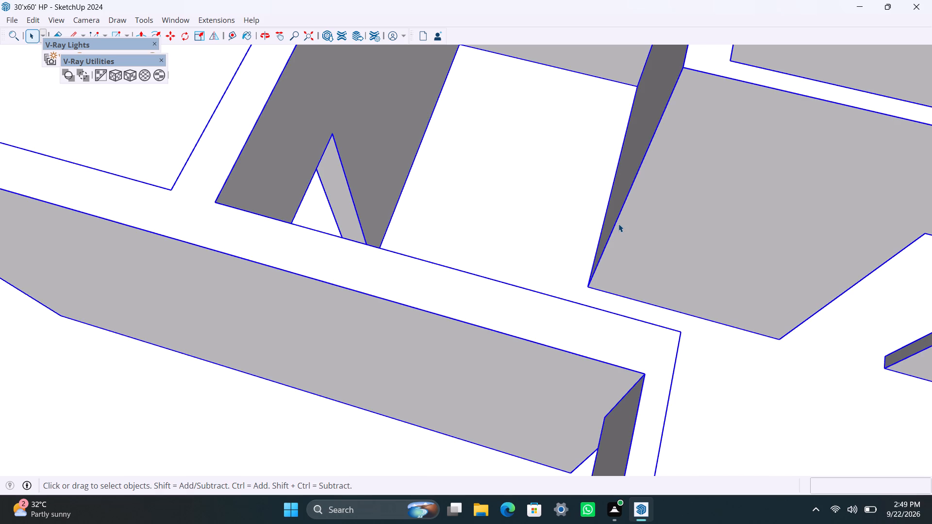
triple_click(618, 224)
click(618, 224)
click(618, 223)
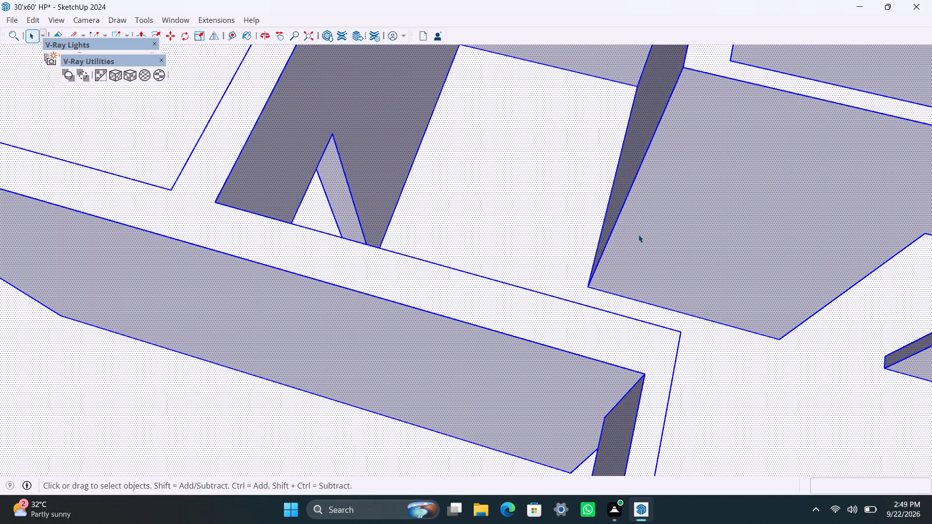
Copy the vertical edge at the wall corner by the passage 4.5" along the adjoining wall face.
scroll(687, 251, down, 8)
middle_drag(715, 337, 255, 266)
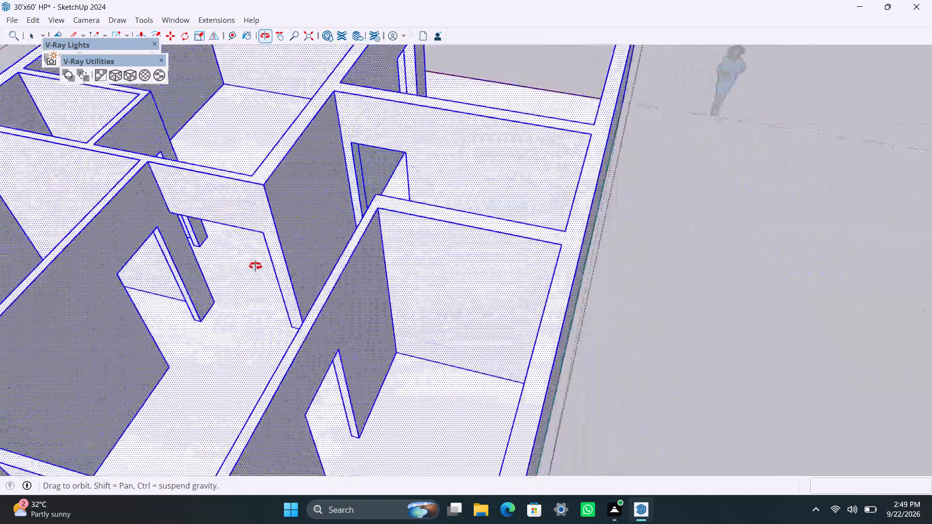
middle_drag(255, 266, 253, 267)
scroll(258, 251, up, 3)
middle_drag(310, 277, 155, 385)
scroll(180, 325, up, 1)
middle_drag(170, 334, 531, 283)
scroll(573, 314, up, 2)
click(512, 293)
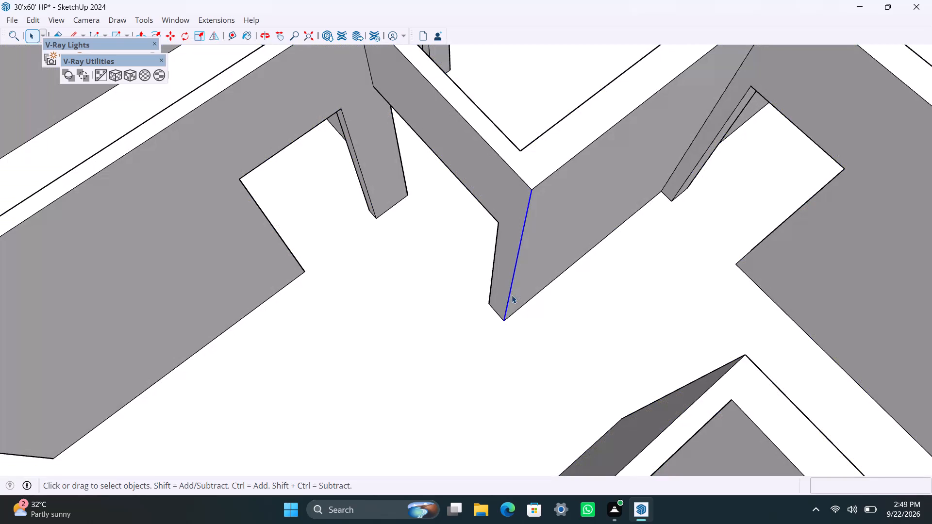
key(m)
click(506, 316)
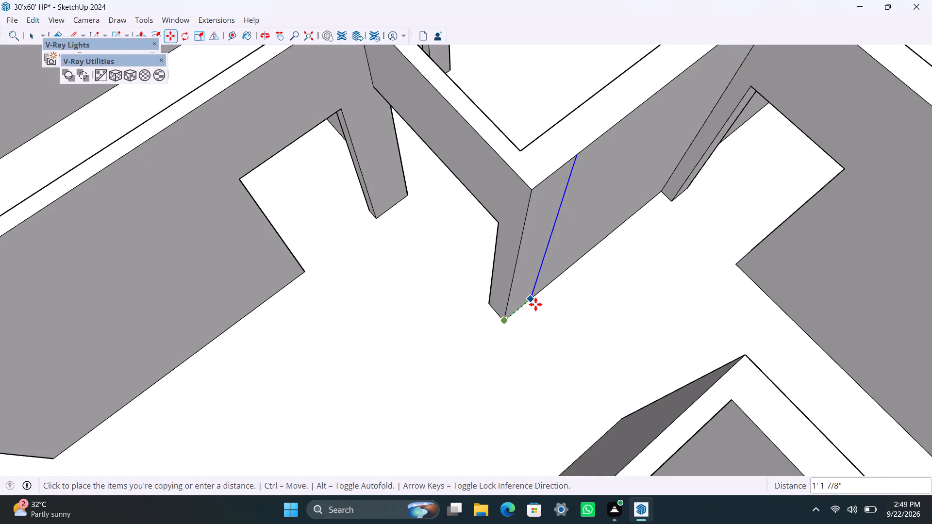
text(4.5")
key(Return)
key(space)
click(520, 266)
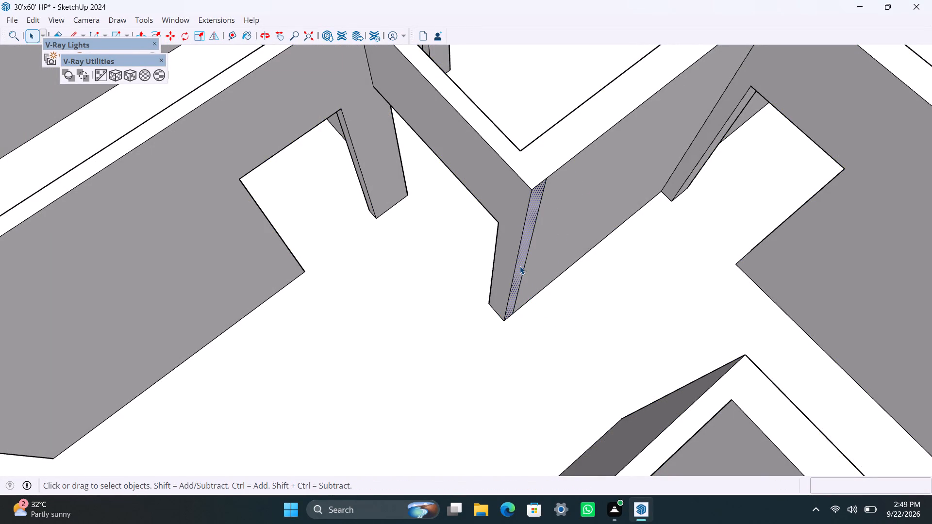
key(space)
Copy the top edge of the 4.5" wall strip 3' down the face.
click(540, 182)
key(m)
drag(533, 189, 532, 204)
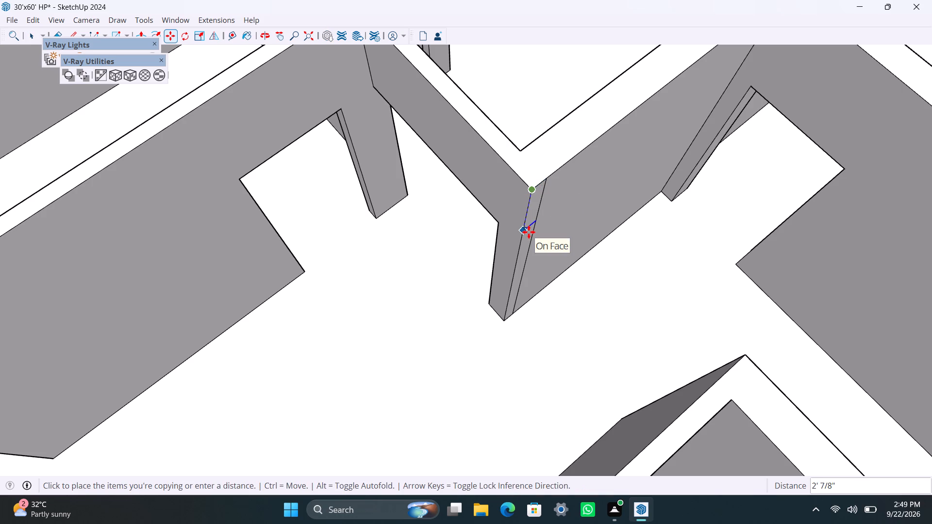
text(3')
key(Return)
Push/Pull the upper 3' strip 4' 8 1/2" across the passage to the opposite wall as a lintel, and save the model.
key(space)
click(534, 217)
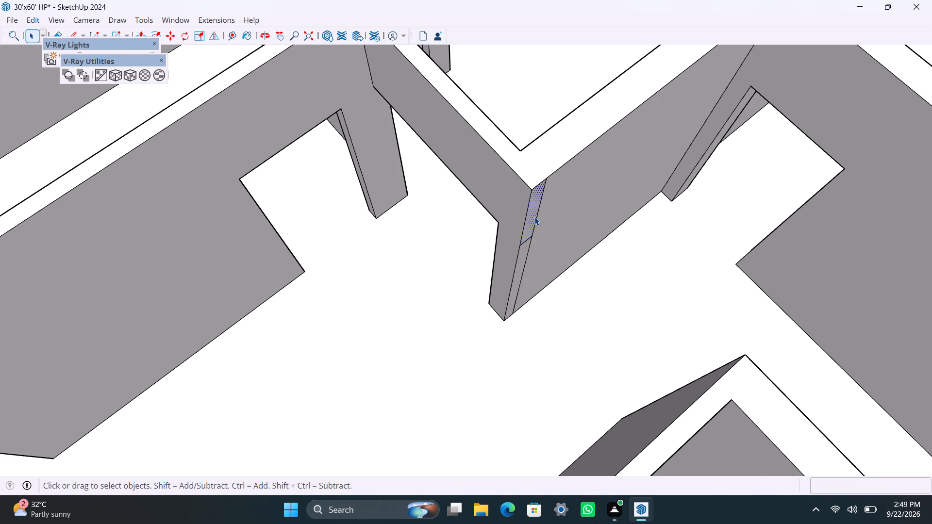
key(p)
drag(534, 217, 739, 360)
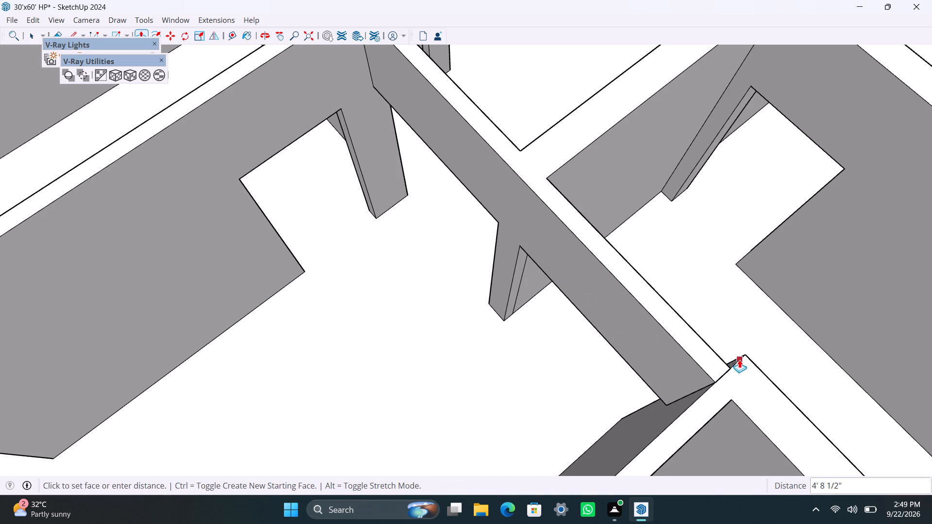
drag(739, 360, 740, 367)
key(ctrl+s)
key(space)
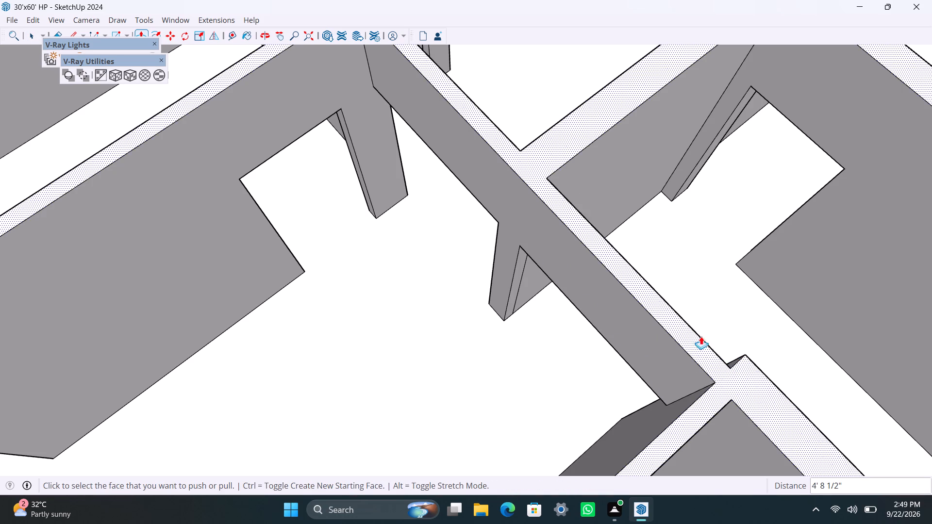
Close the walls group and examine the whole house layout from several angles.
scroll(693, 334, down, 10)
middle_drag(566, 334, 872, 218)
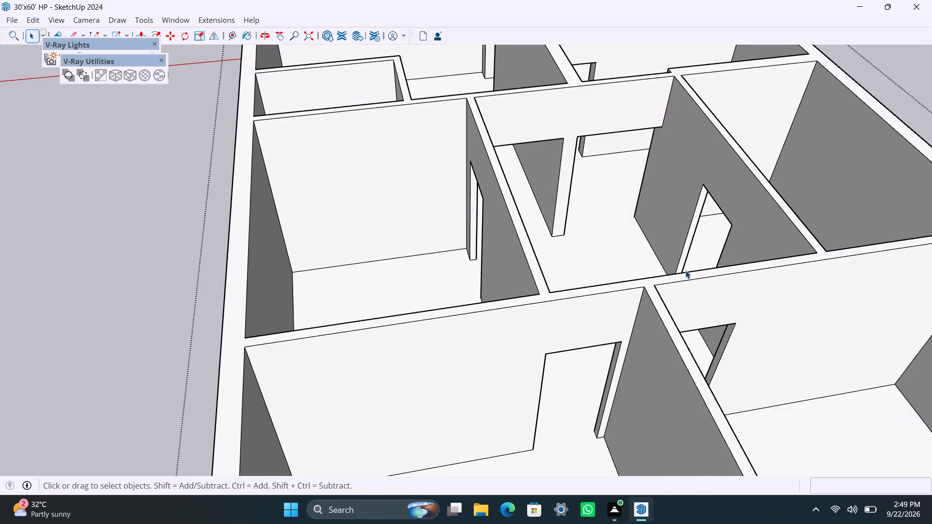
scroll(340, 213, down, 4)
click(931, 181)
scroll(661, 285, down, 6)
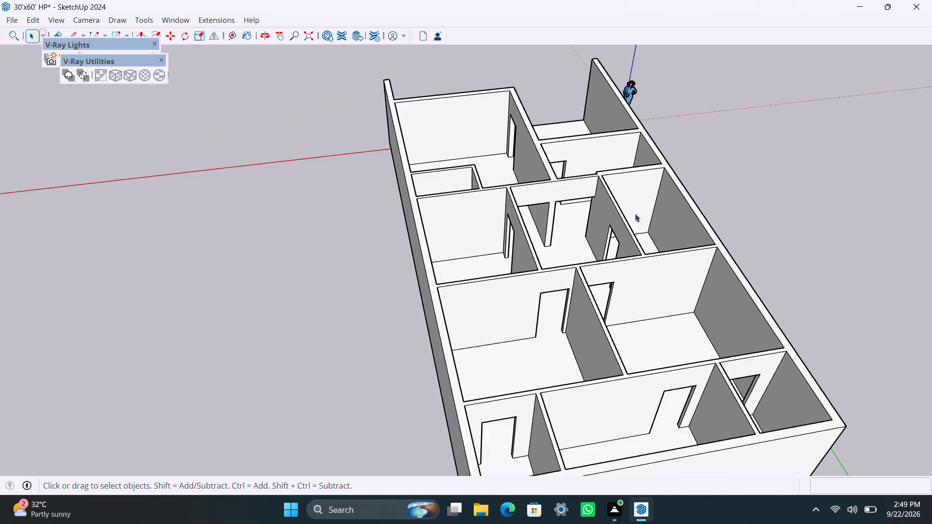
scroll(635, 213, down, 4)
middle_drag(571, 344, 297, 324)
scroll(532, 266, down, 5)
middle_drag(657, 325, 451, 293)
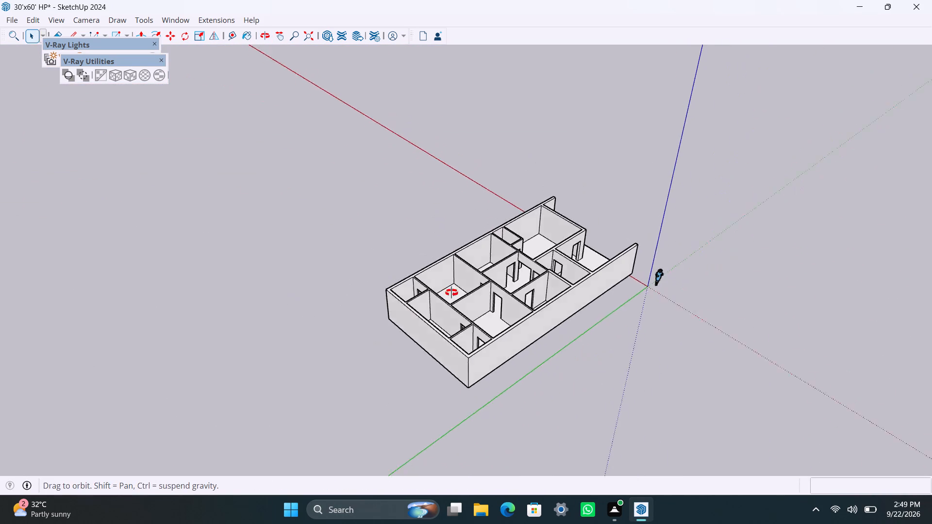
middle_drag(451, 293, 186, 279)
scroll(331, 248, down, 4)
middle_drag(557, 330, 399, 335)
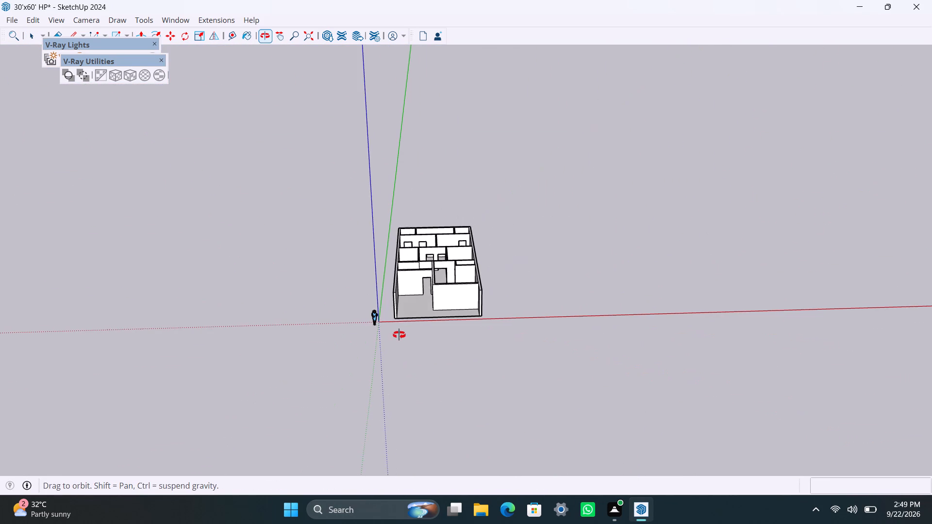
middle_drag(399, 335, 402, 332)
scroll(416, 327, up, 6)
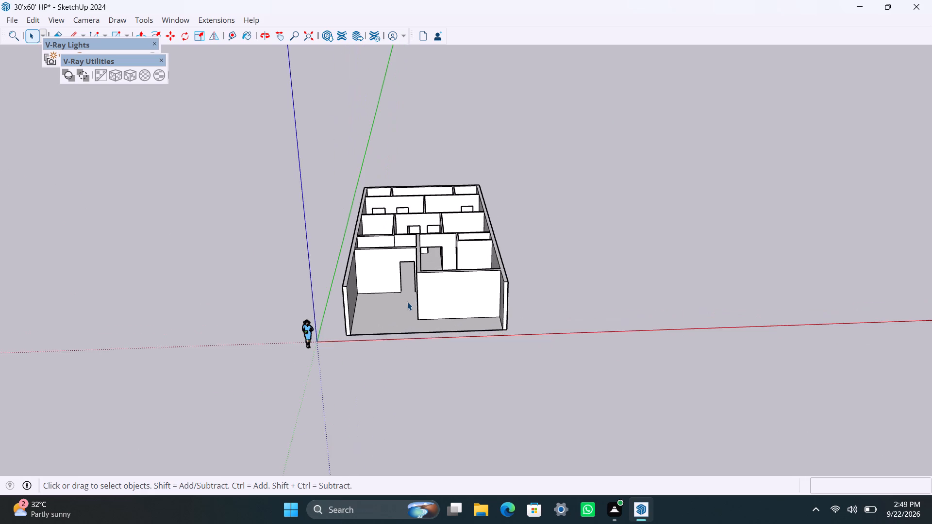
scroll(407, 302, up, 1)
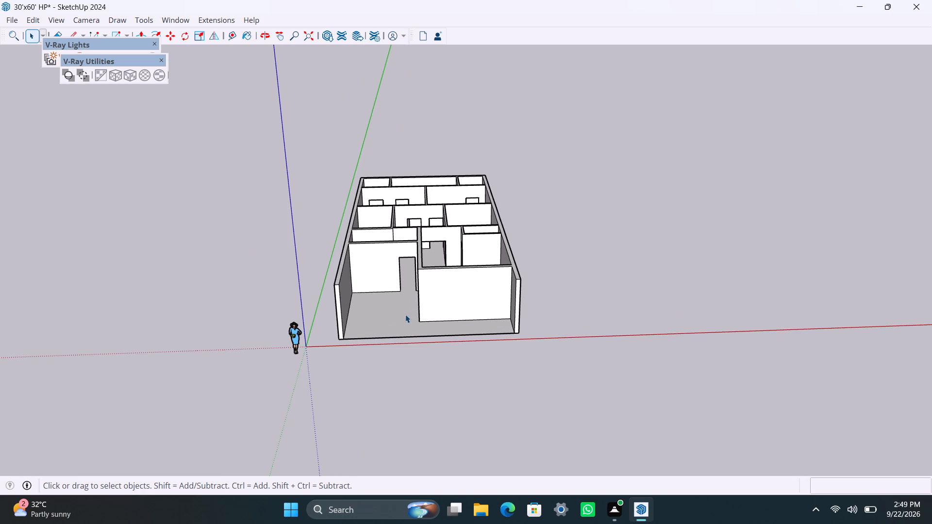
scroll(404, 314, up, 2)
Reopen the walls group and place a guide 3' below the top edge of the hall wall with the entrance door opening.
middle_drag(402, 313, 778, 338)
scroll(525, 288, up, 5)
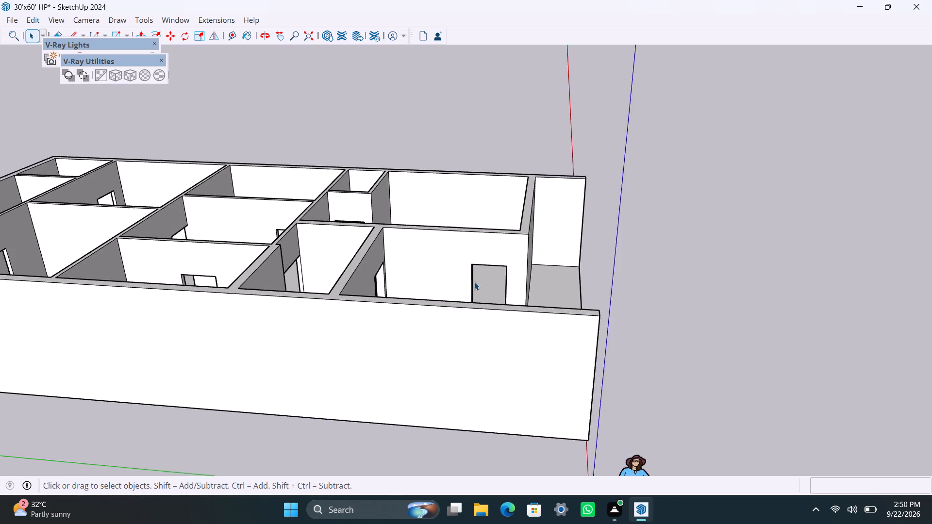
scroll(474, 282, up, 1)
middle_drag(453, 301, 516, 365)
middle_drag(474, 332, 588, 306)
click(507, 238)
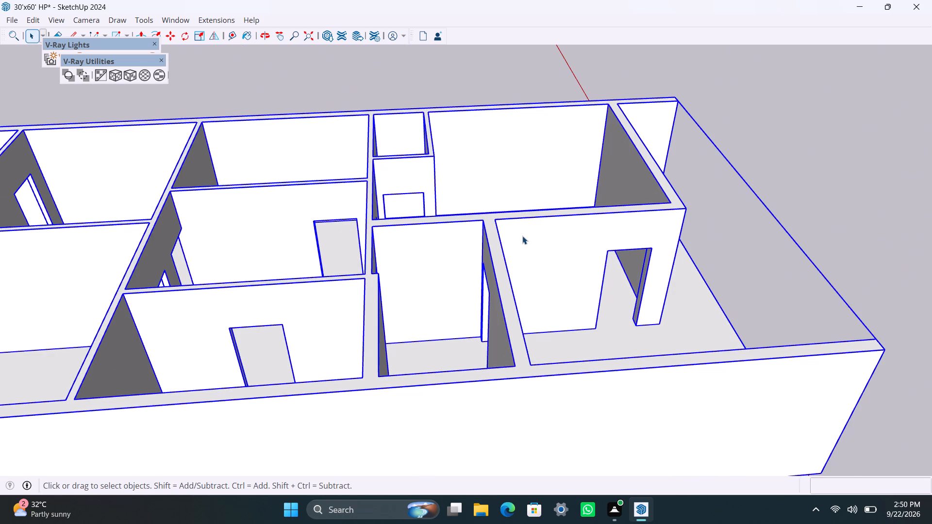
double_click(523, 235)
scroll(526, 245, up, 3)
middle_drag(513, 243, 460, 204)
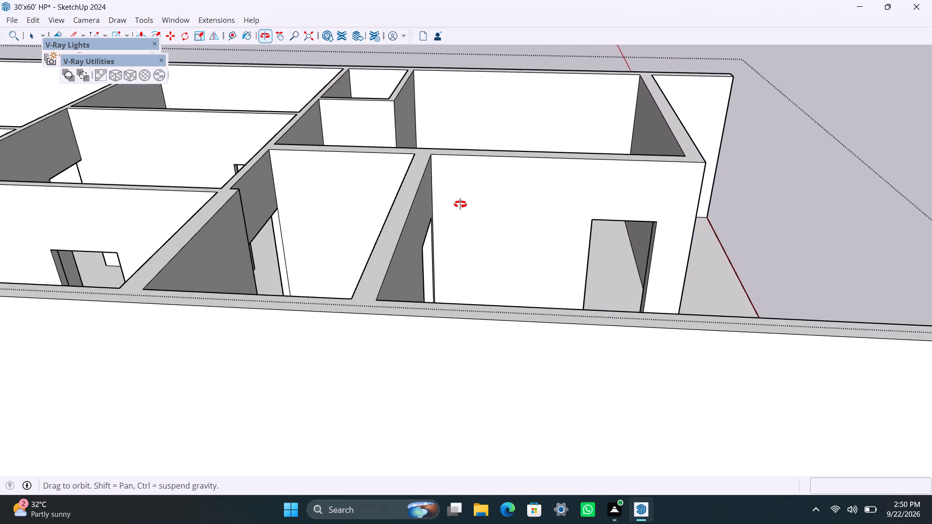
middle_drag(460, 204, 466, 226)
key(t)
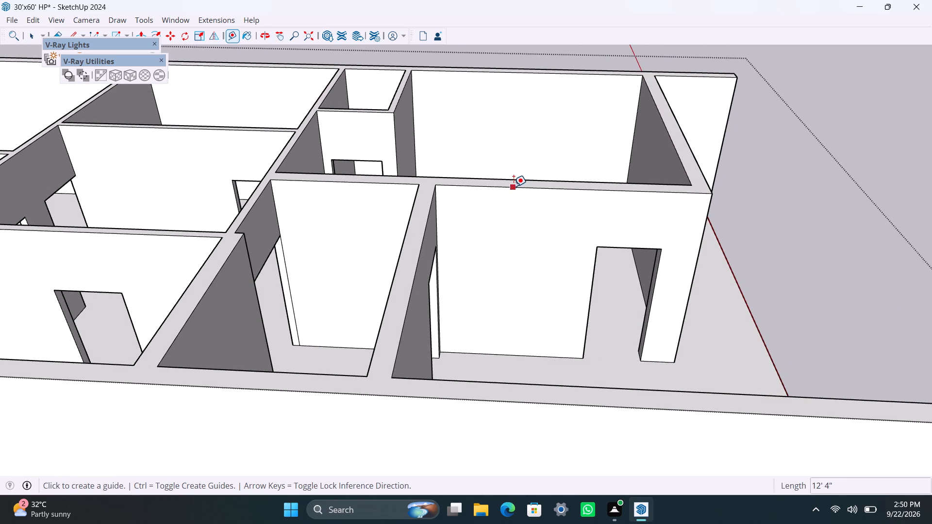
click(514, 187)
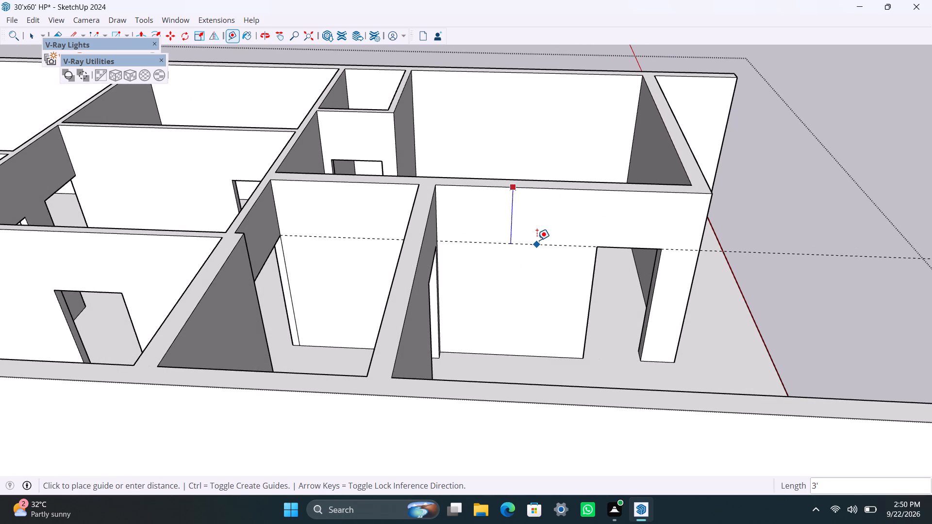
text(3')
key(Return)
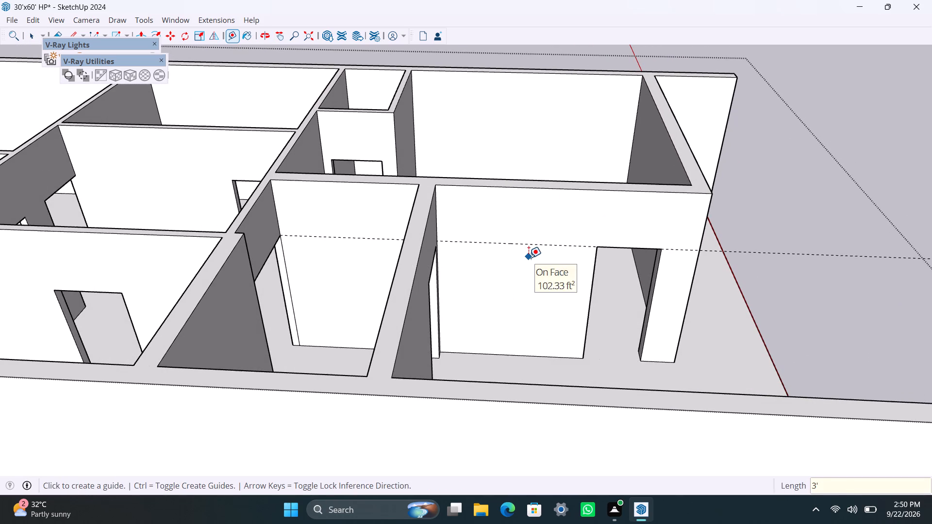
Place a vertical guide about 7" from the hall wall's inner corner, and a second one 5' from it toward the door opening.
click(438, 230)
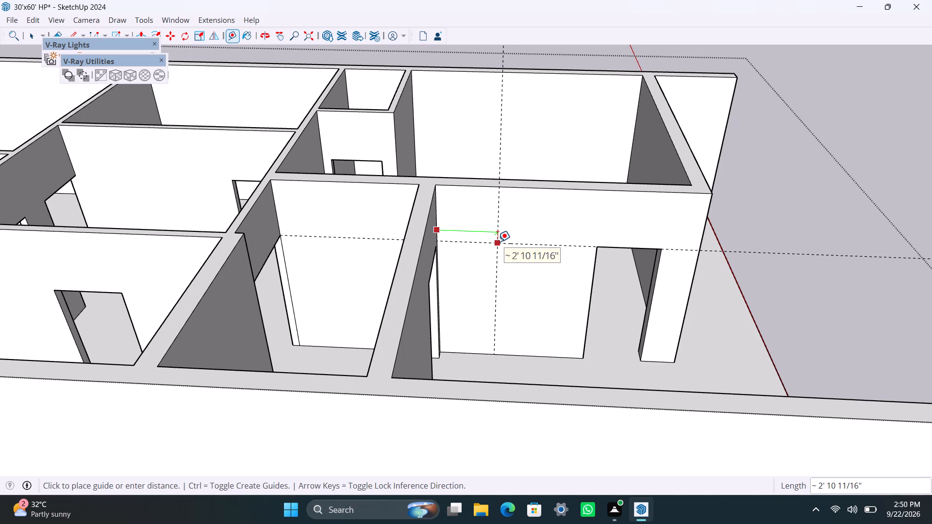
click(449, 213)
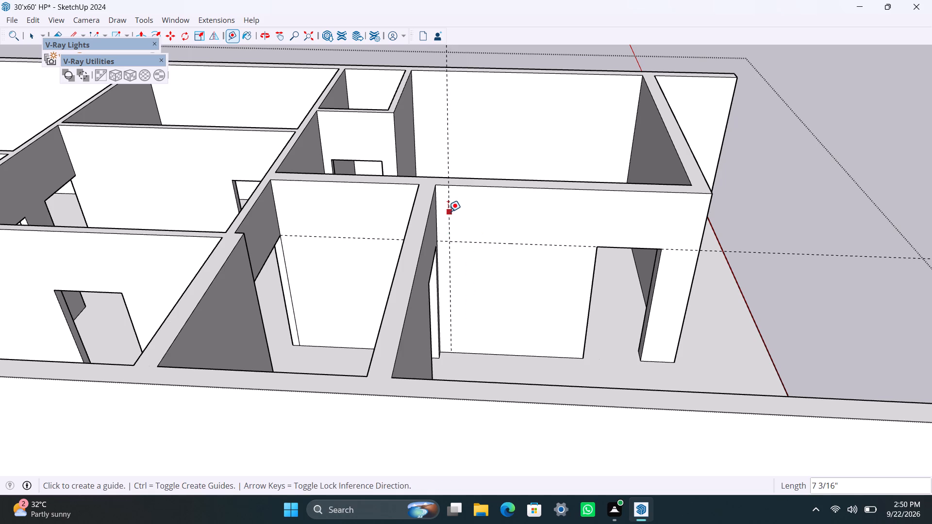
click(448, 212)
text(5')
key(Return)
Place a horizontal guide 4' below the upper guide on the hall wall.
click(525, 243)
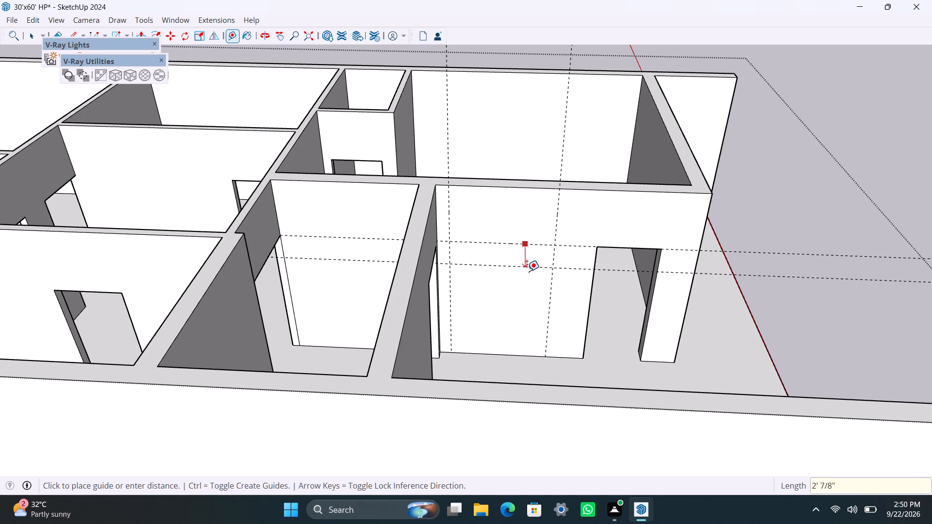
text(4')
key(Return)
key(space)
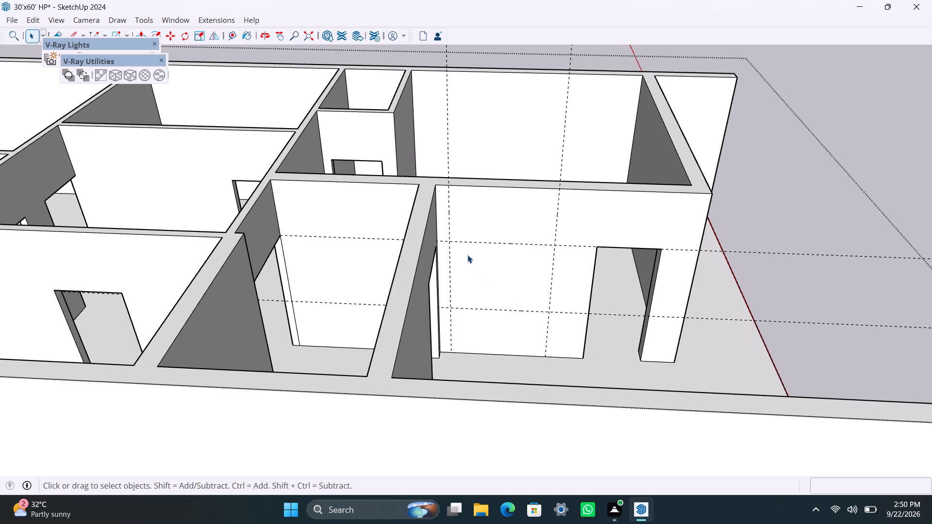
Draw a 5' by 4' rectangle between the guides and push it through the hall wall to cut a window opening.
key(r)
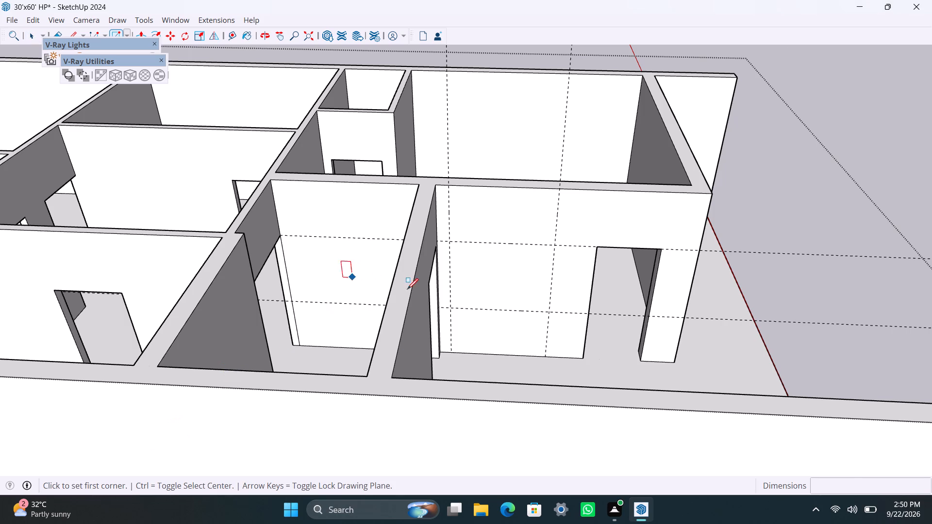
click(451, 243)
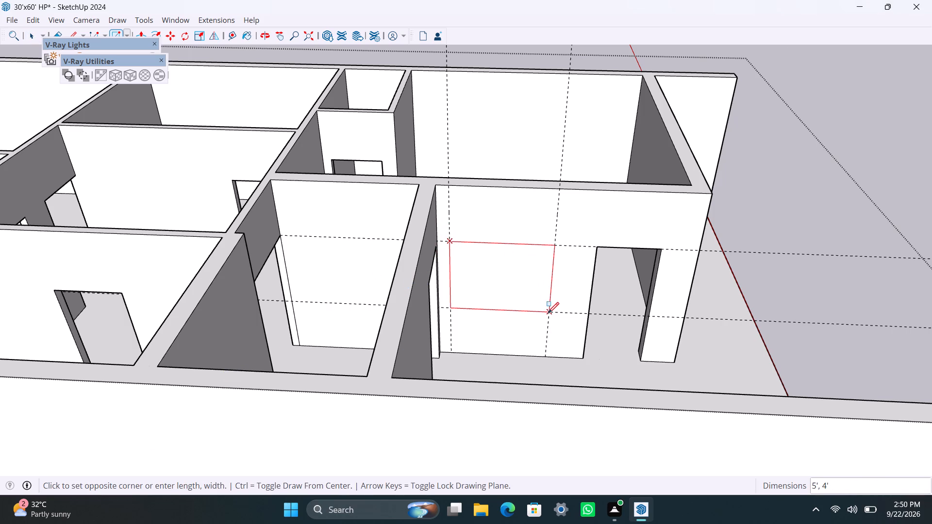
click(550, 313)
key(space)
click(530, 294)
key(p)
drag(525, 293, 515, 287)
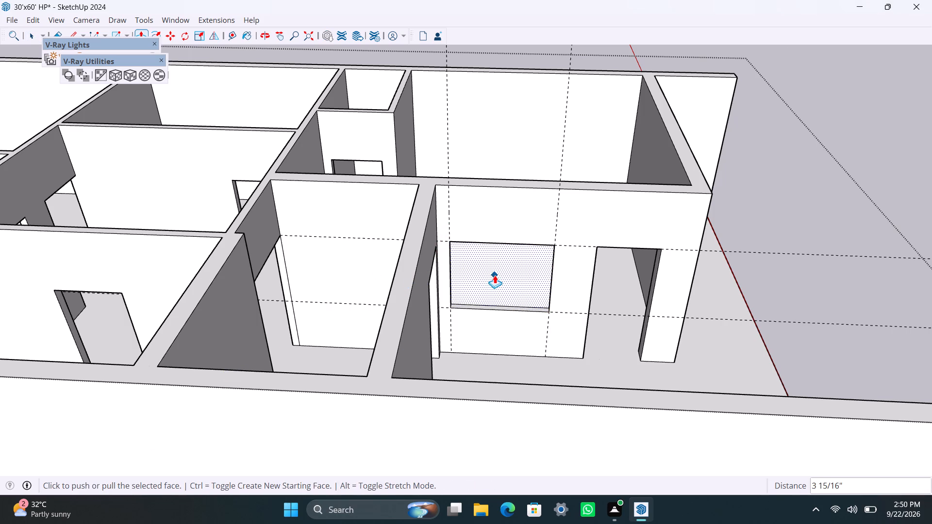
key(ctrl+z)
click(480, 287)
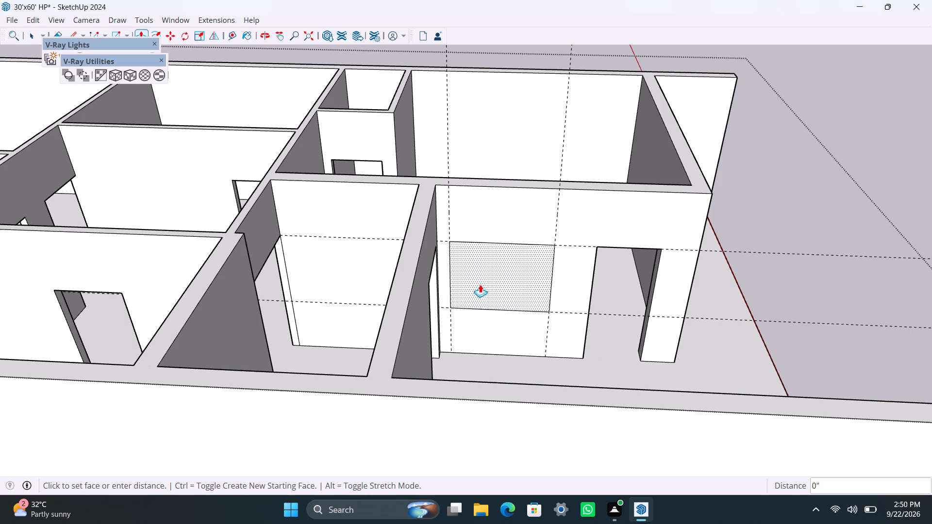
click(494, 278)
key(space)
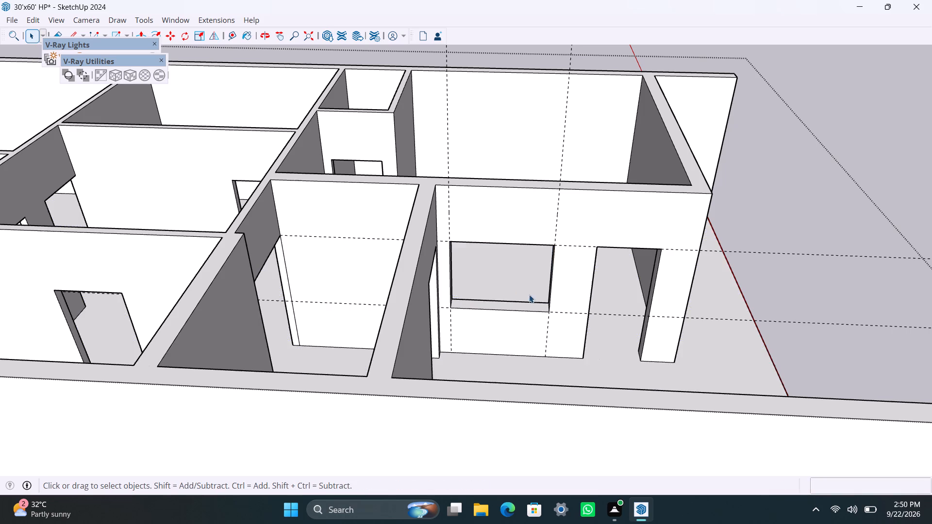
scroll(535, 288, down, 10)
scroll(660, 276, down, 3)
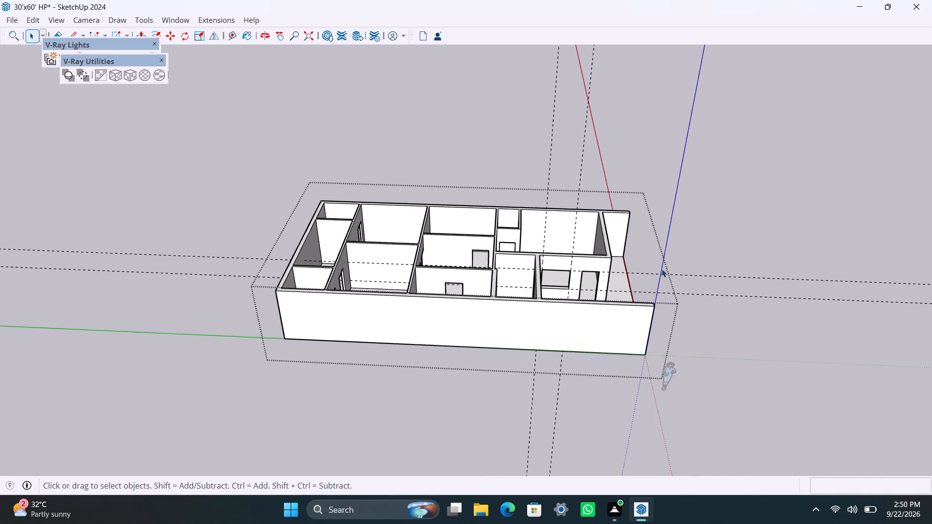
Place a vertical guide about 5'5" from the outer corner of the hall's front wall, and a second one 5' from it.
middle_drag(664, 268, 270, 295)
scroll(498, 438, up, 2)
shift+middle_drag(568, 403, 503, 365)
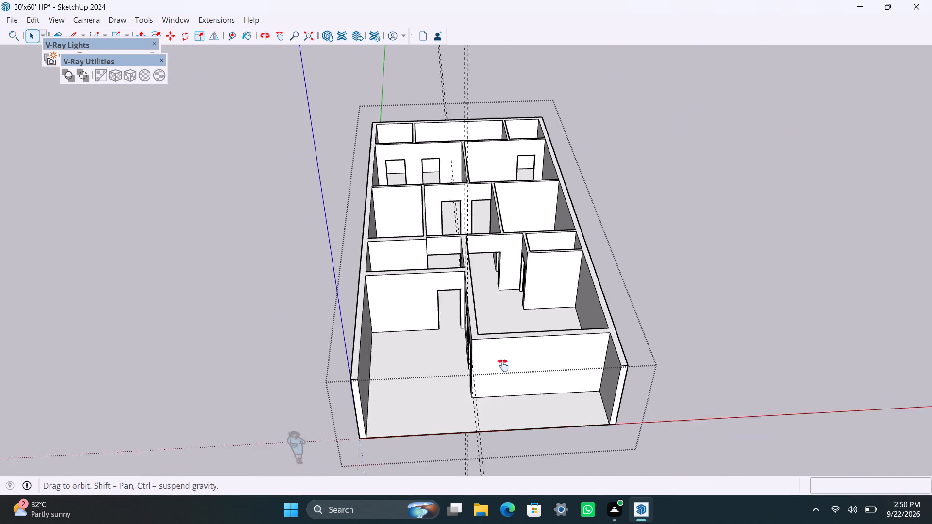
shift+middle_drag(503, 365, 500, 363)
scroll(501, 365, up, 5)
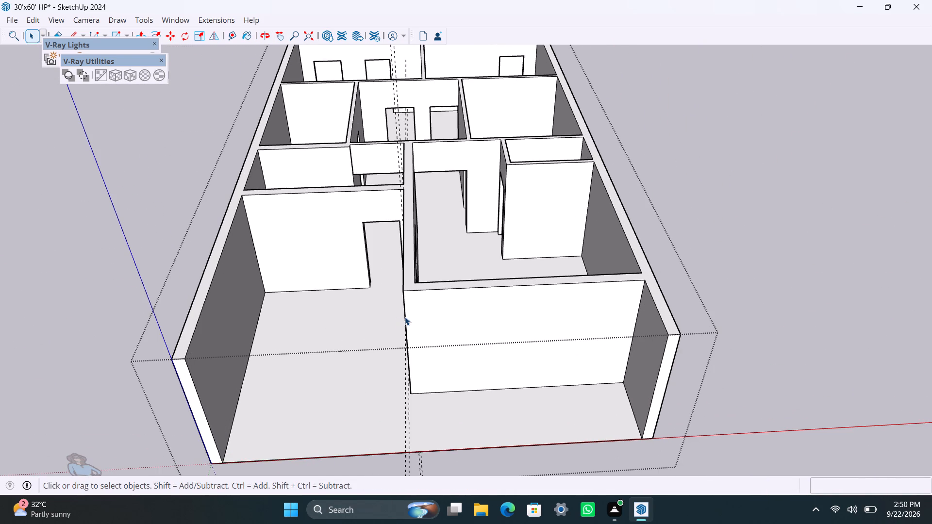
key(t)
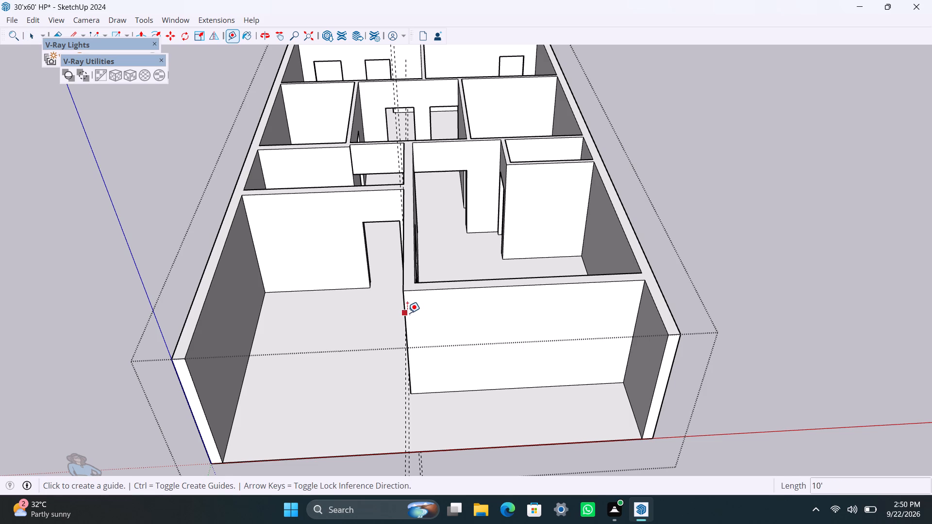
click(406, 312)
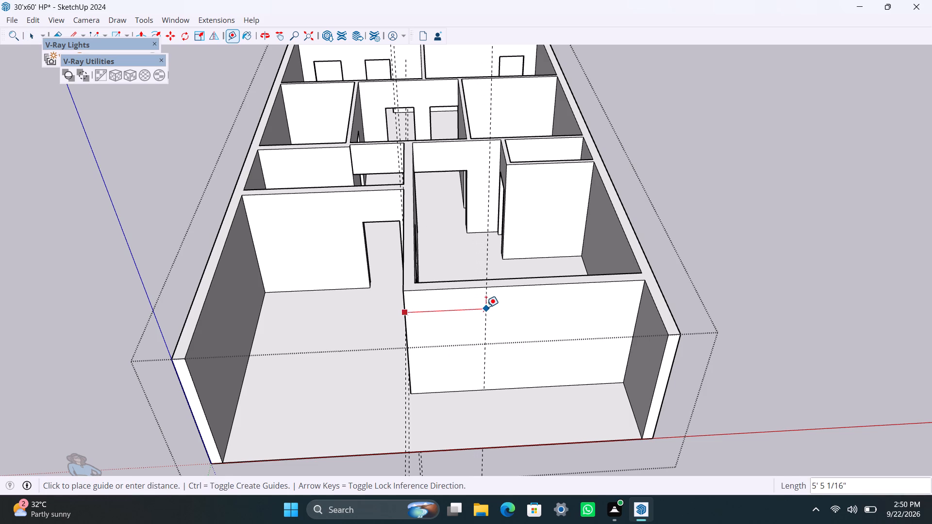
click(488, 306)
click(489, 306)
text(5')
key(Return)
Place a horizontal guide 3' below the front wall's top edge and another 4' below that guide.
click(532, 287)
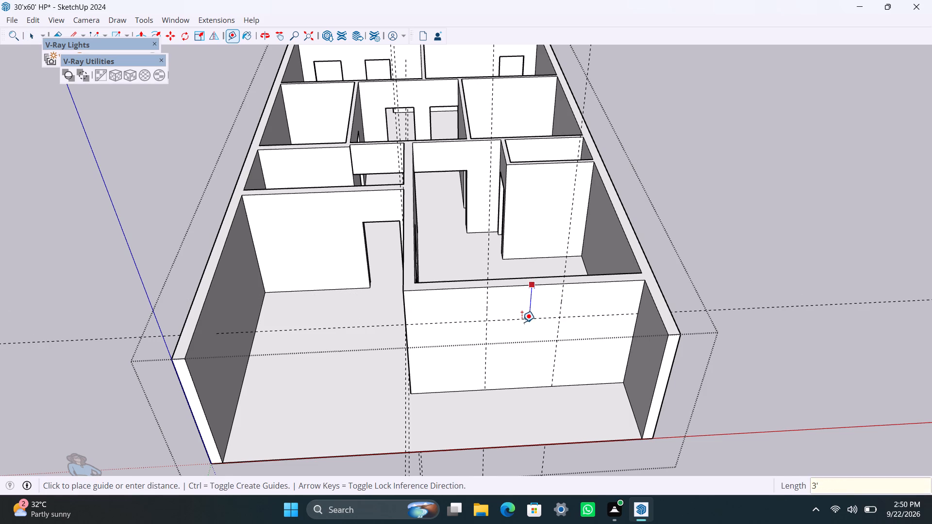
text(3')
key(Return)
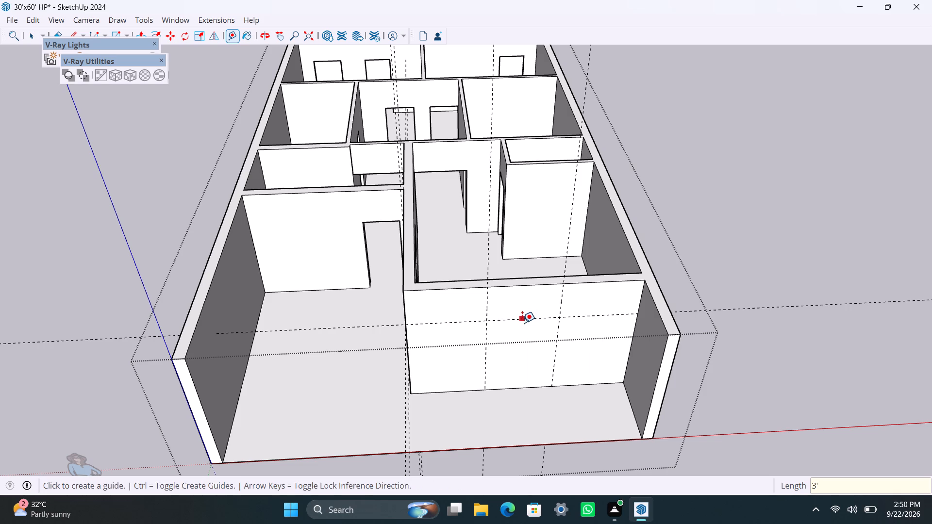
click(522, 323)
text(4')
key(Return)
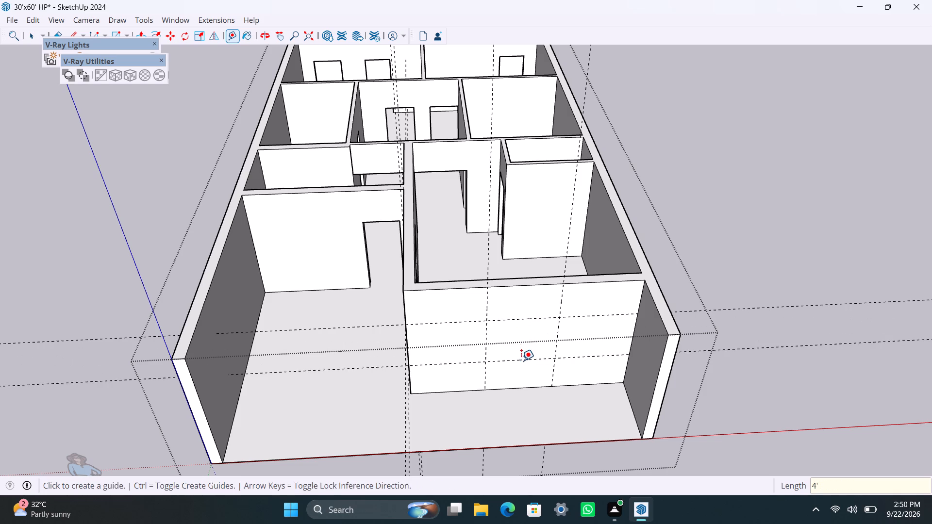
Draw a 5' by 4' rectangle between the front wall's guides and push it 9" through the wall to cut a window opening.
key(space)
scroll(509, 350, up, 2)
middle_drag(505, 344, 452, 266)
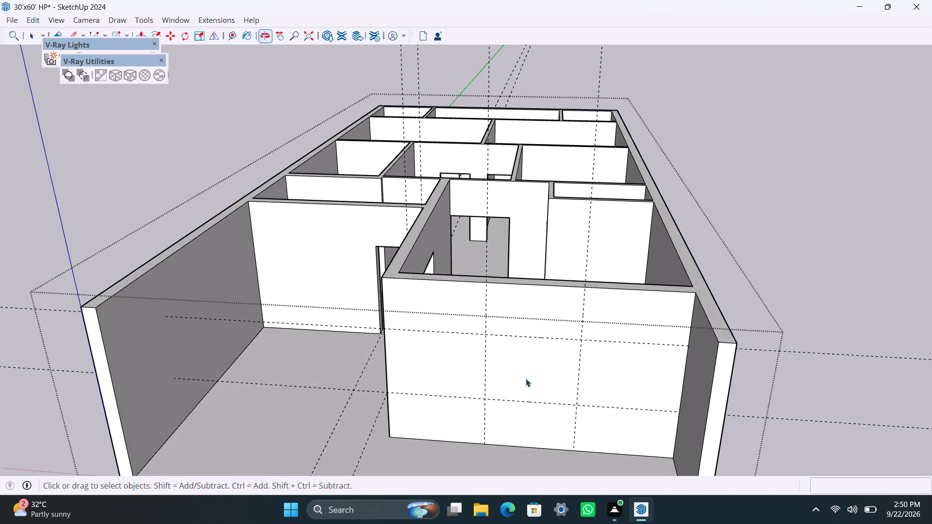
scroll(526, 378, up, 2)
key(r)
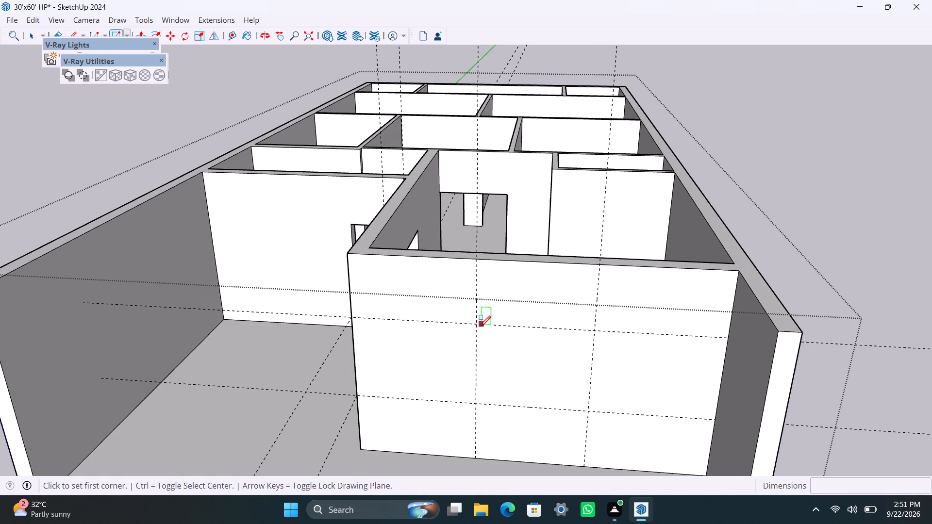
click(478, 325)
click(590, 409)
key(space)
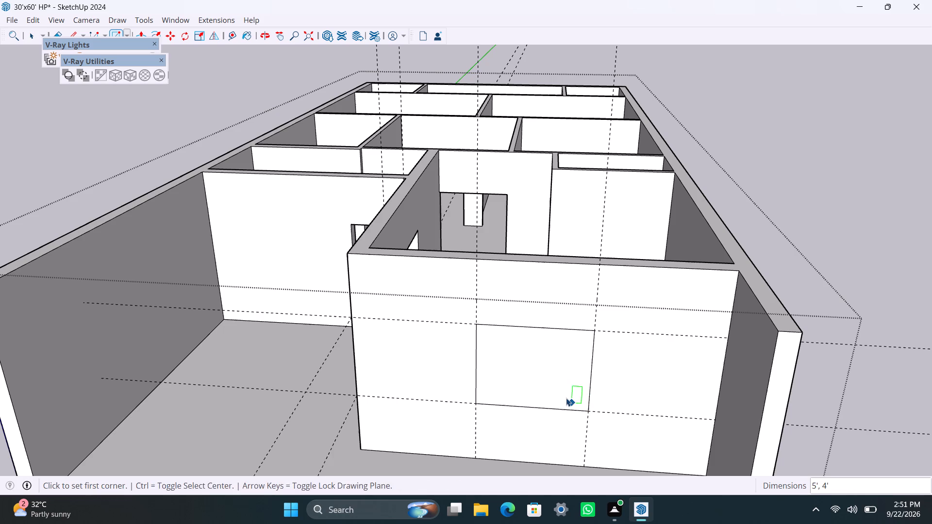
click(564, 396)
key(p)
click(561, 393)
click(548, 370)
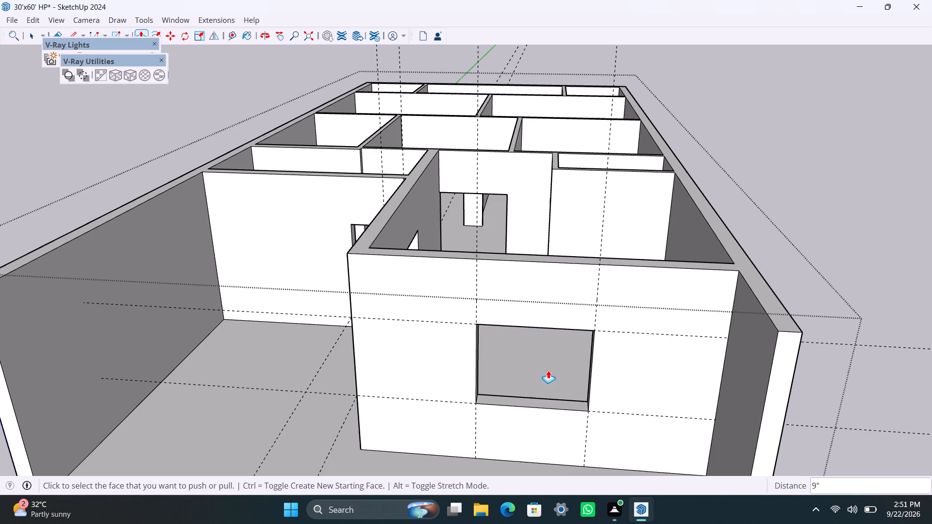
key(space)
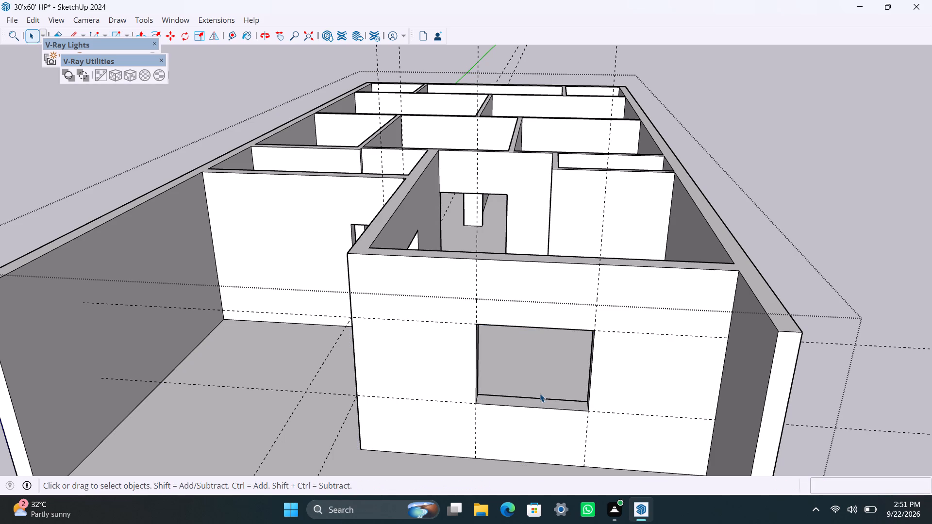
Place a vertical guide about 6'7" from the front end of the long outer wall beside the hall, and a second one 5' from it.
scroll(609, 374, down, 5)
middle_drag(668, 344, 601, 354)
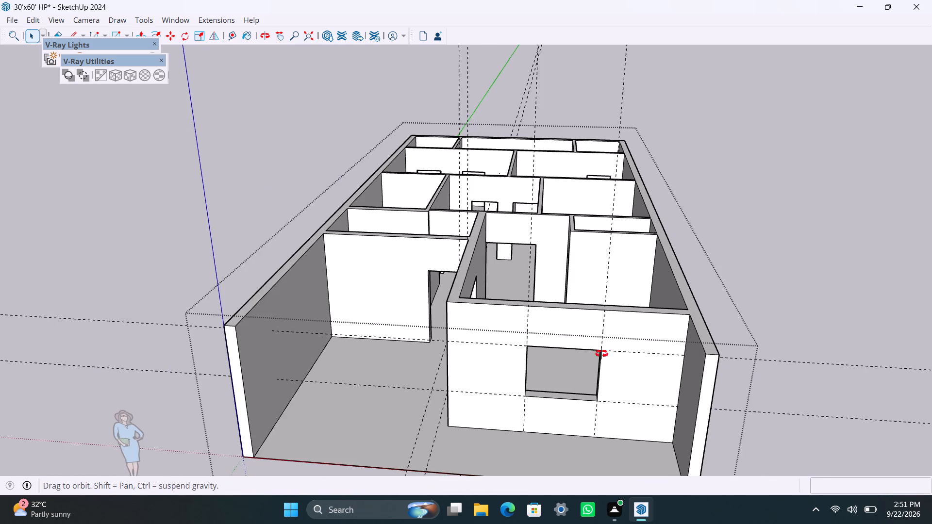
middle_drag(601, 354, 108, 362)
scroll(458, 420, down, 4)
shift+middle_drag(505, 414, 488, 250)
scroll(483, 313, up, 3)
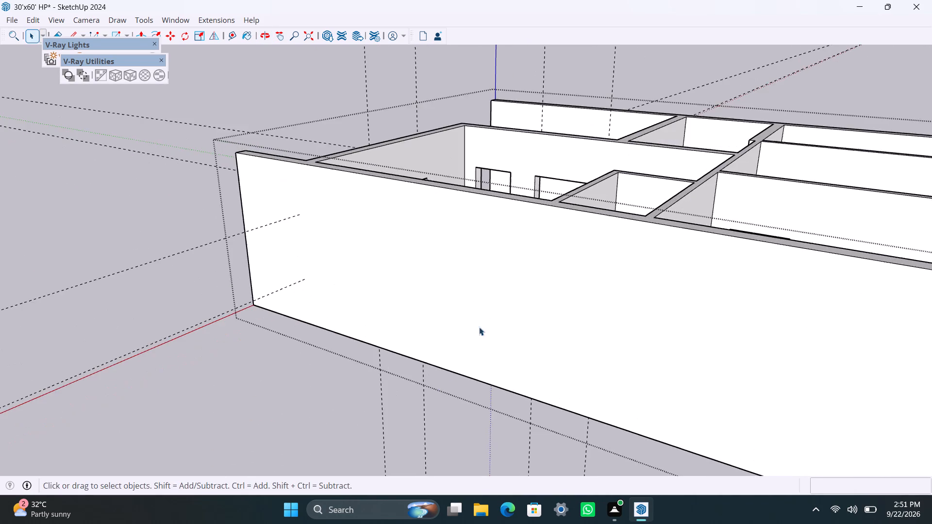
middle_drag(485, 366, 621, 326)
key(t)
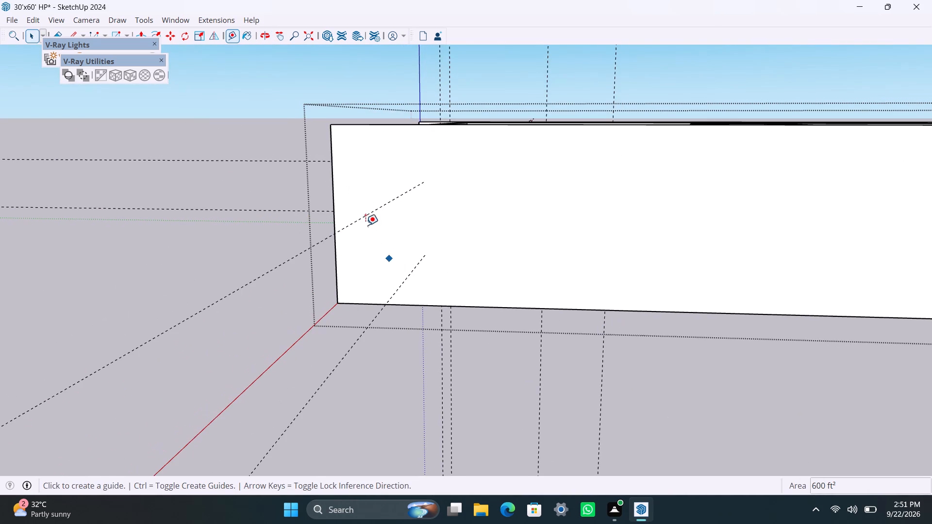
click(331, 182)
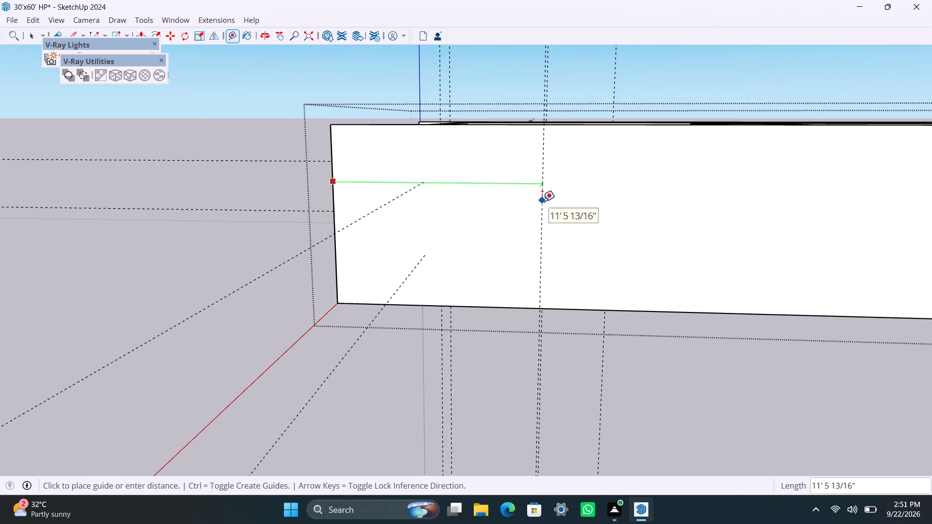
click(451, 183)
click(451, 180)
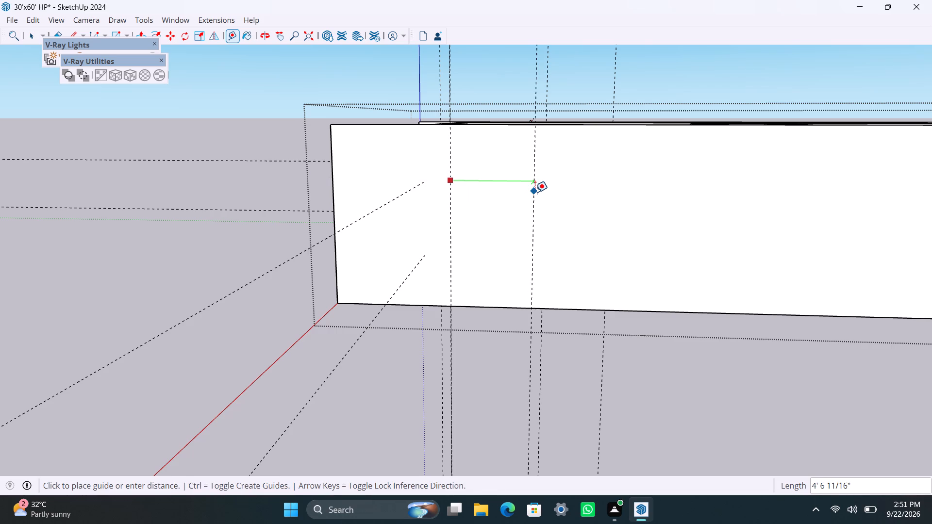
text(5')
key(Return)
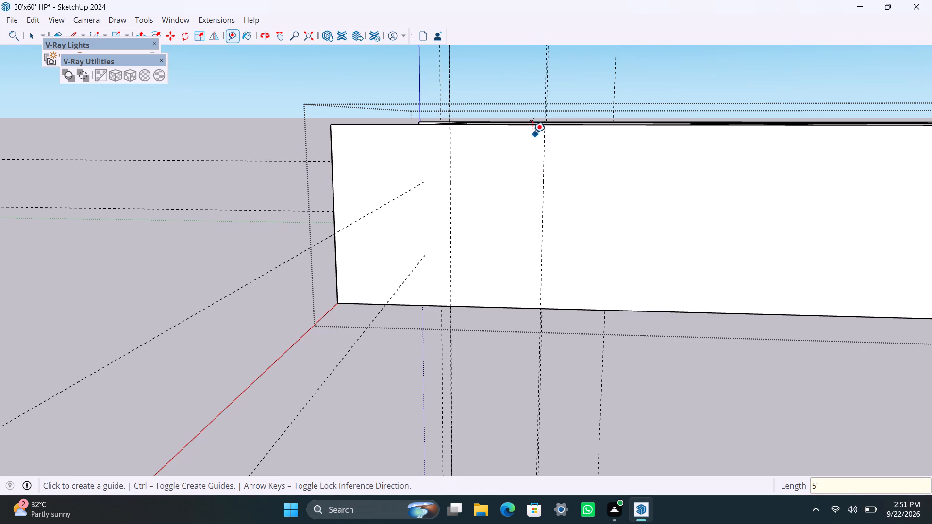
Place a horizontal guide 3' below the top edge of the long outer wall beside the hall.
click(529, 128)
text(3')
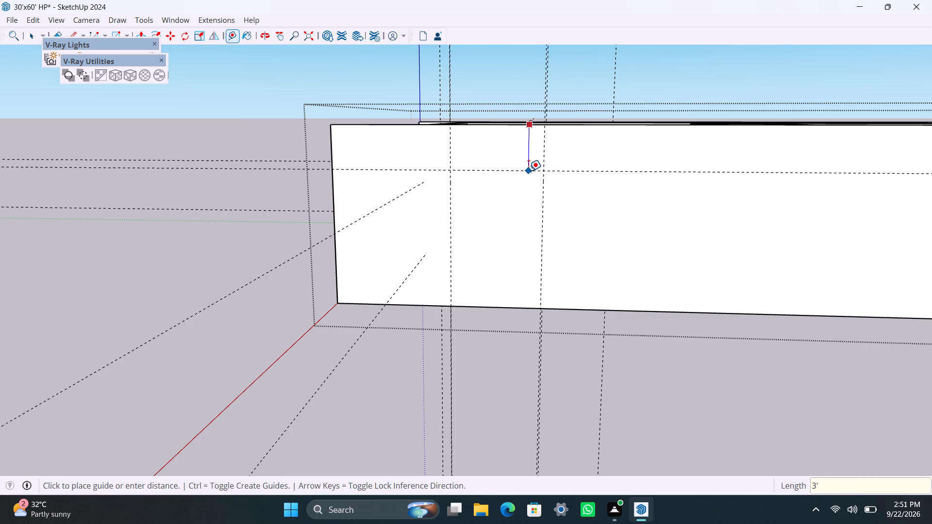
key(Return)
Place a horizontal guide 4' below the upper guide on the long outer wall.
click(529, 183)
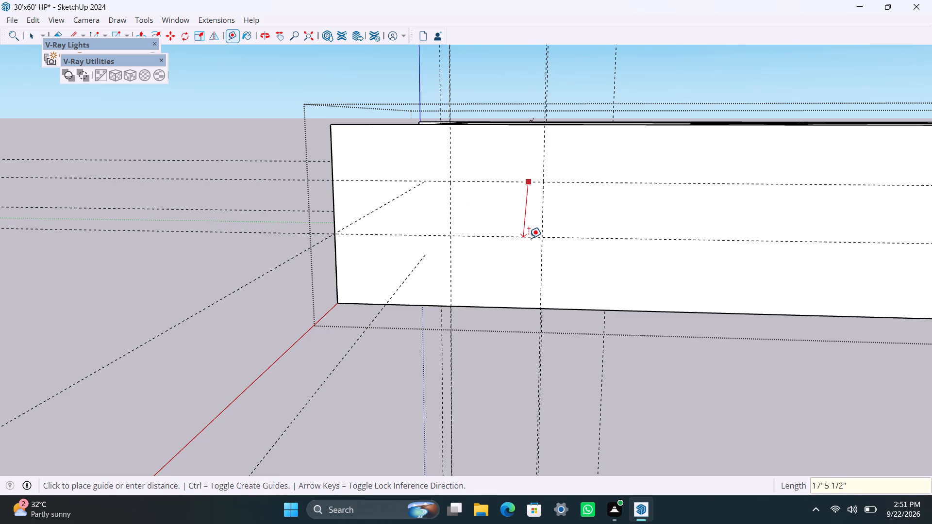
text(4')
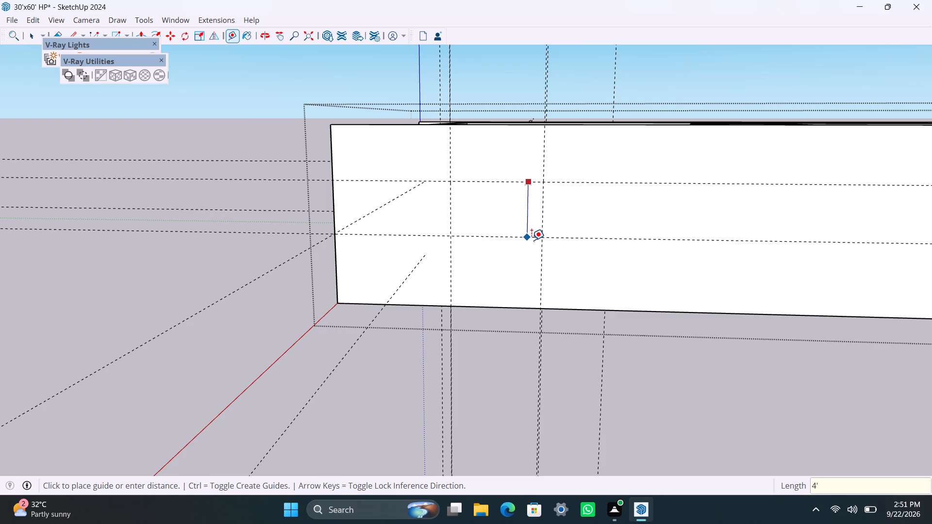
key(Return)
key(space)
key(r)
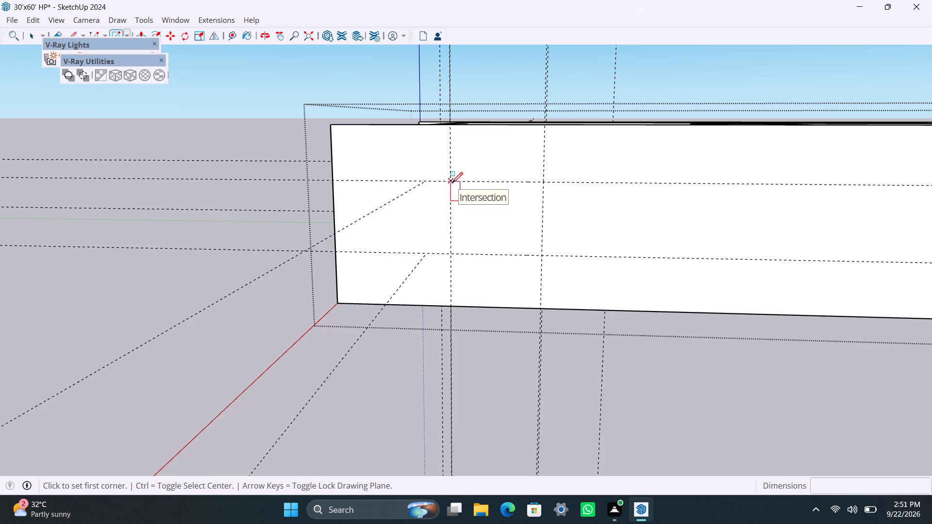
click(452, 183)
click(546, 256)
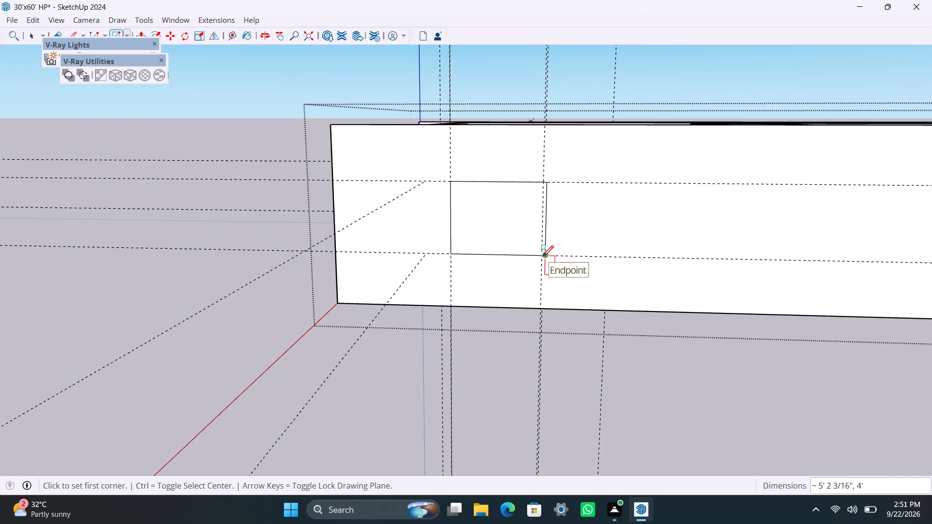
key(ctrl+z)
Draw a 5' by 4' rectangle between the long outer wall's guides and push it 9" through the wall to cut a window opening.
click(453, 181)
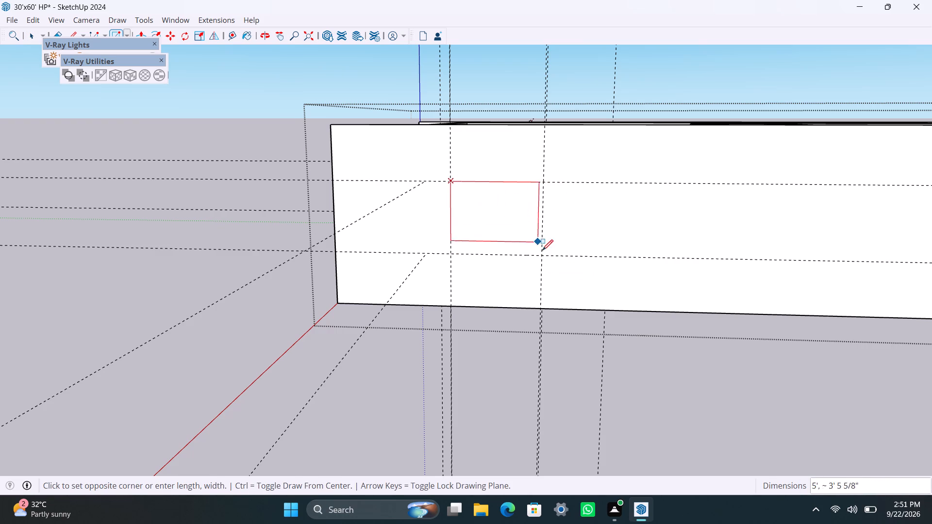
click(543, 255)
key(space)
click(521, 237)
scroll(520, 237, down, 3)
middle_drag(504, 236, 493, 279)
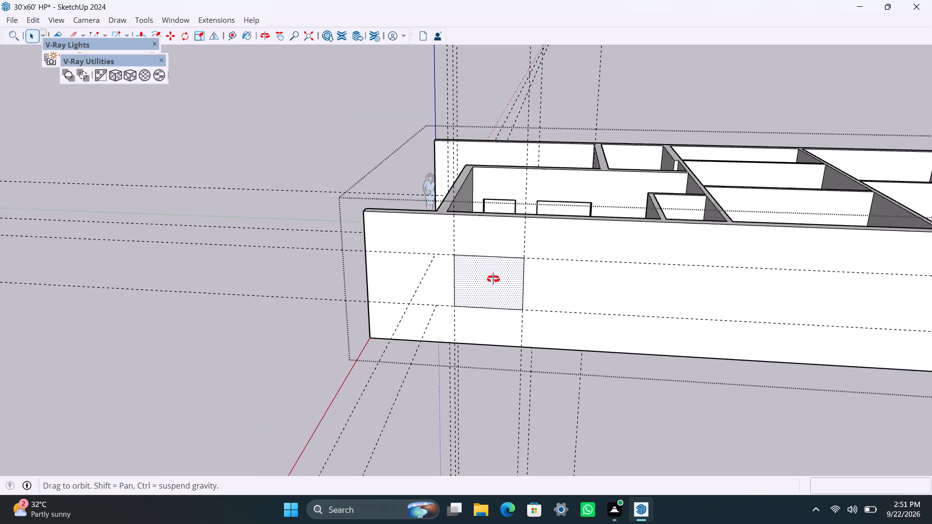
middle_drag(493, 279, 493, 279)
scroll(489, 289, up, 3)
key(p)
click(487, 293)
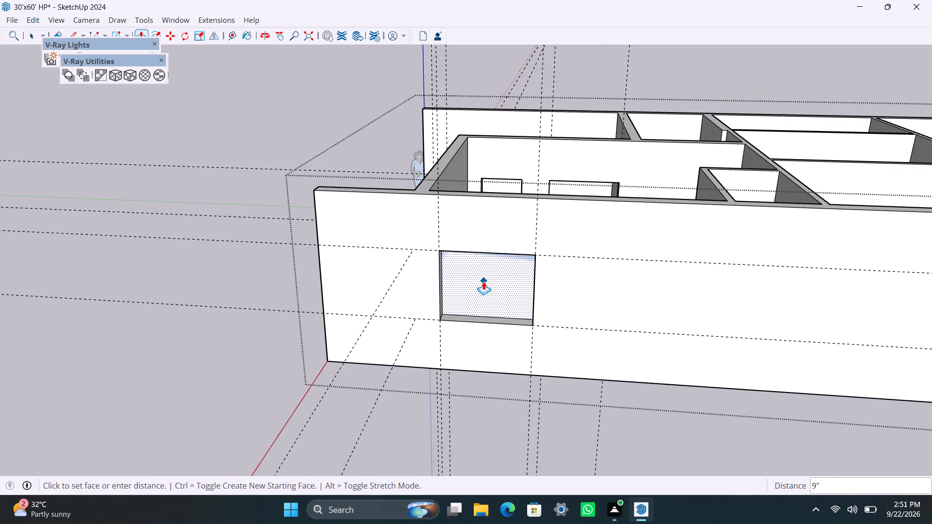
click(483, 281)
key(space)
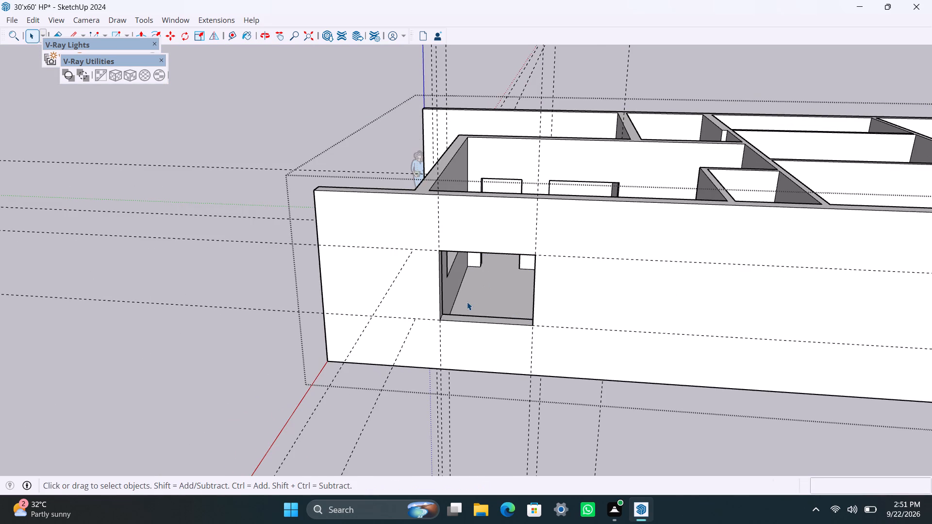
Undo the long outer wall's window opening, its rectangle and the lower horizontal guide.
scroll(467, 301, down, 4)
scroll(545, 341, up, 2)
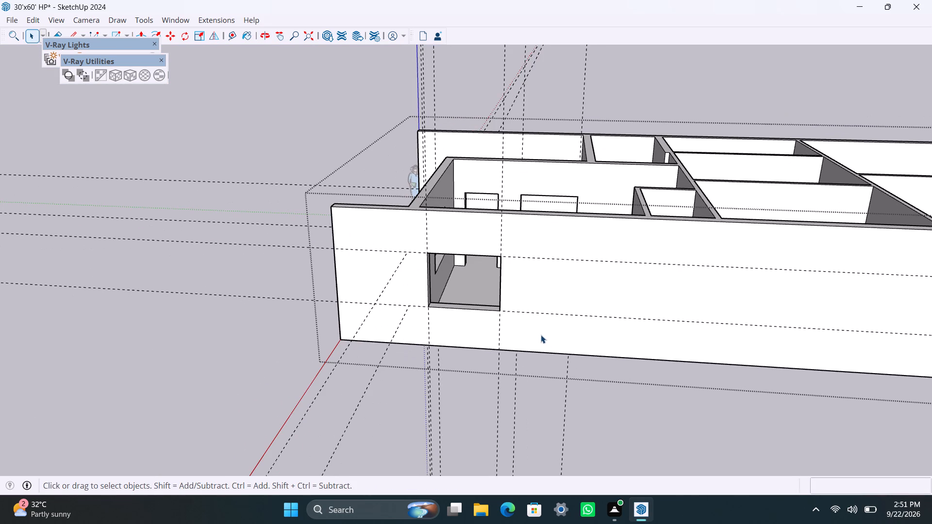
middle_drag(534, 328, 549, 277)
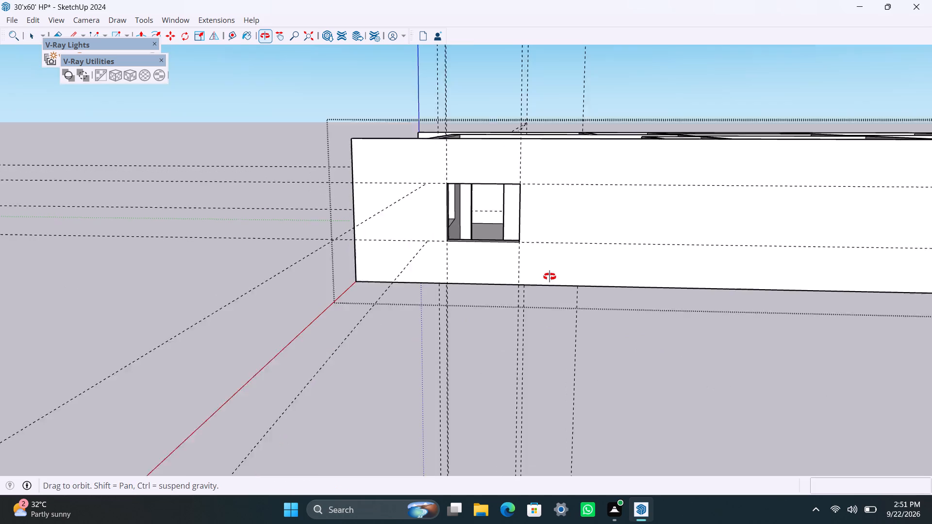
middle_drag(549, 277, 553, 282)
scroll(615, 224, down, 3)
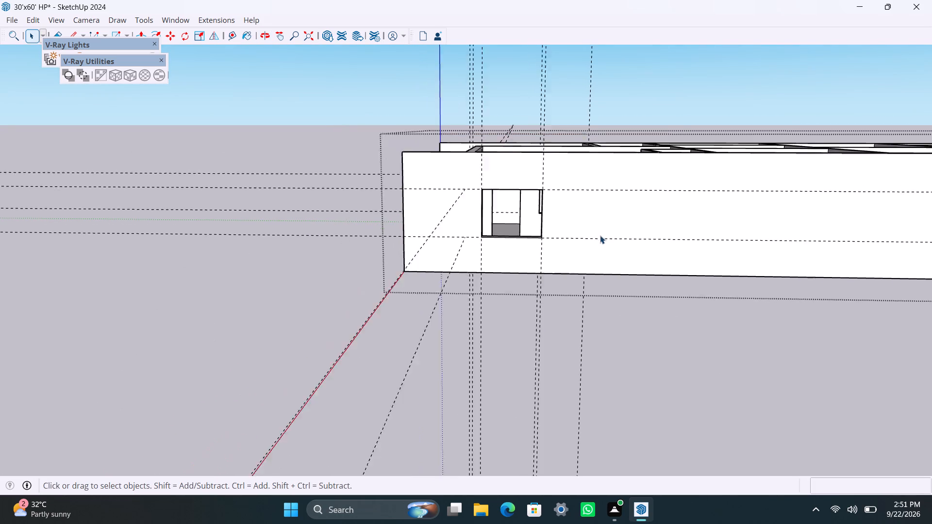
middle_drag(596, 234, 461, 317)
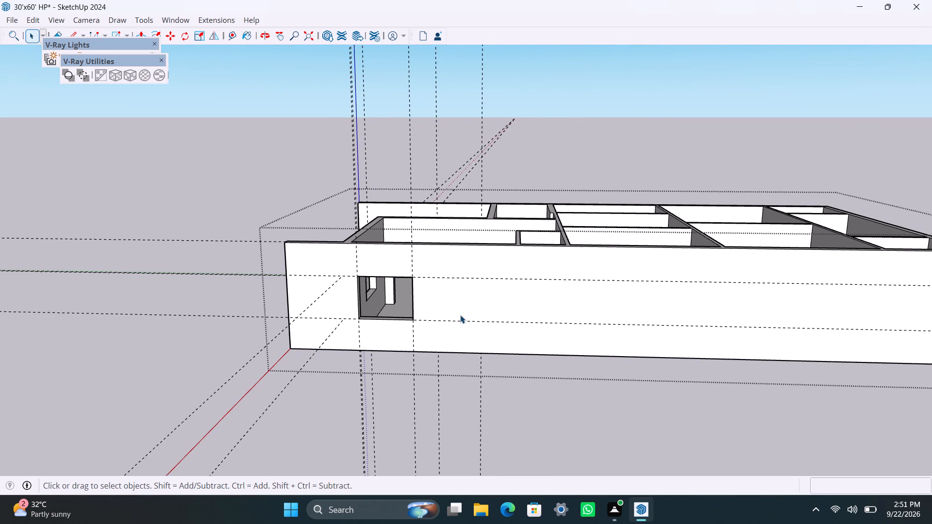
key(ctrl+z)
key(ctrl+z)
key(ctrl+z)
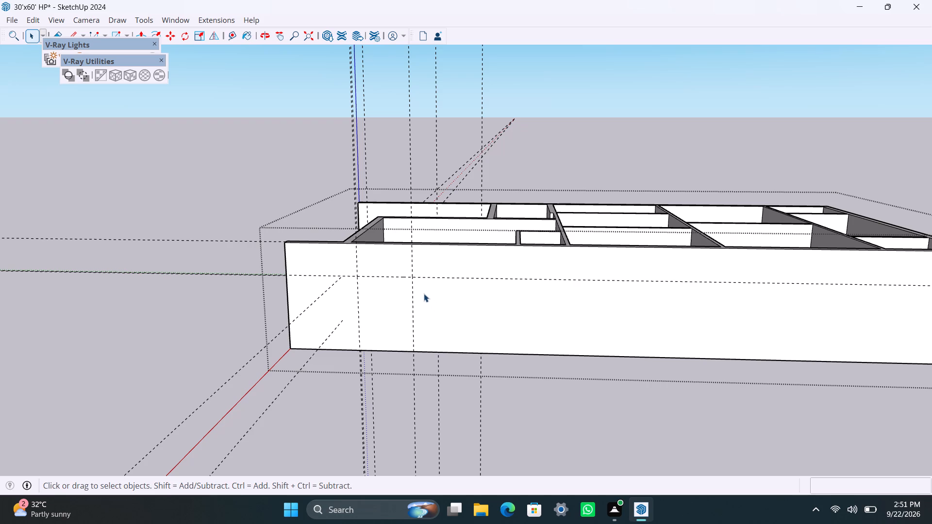
Place a vertical guide 5' beyond the second vertical guide on the long outer wall, and a horizontal guide 4' below the upper one.
key(t)
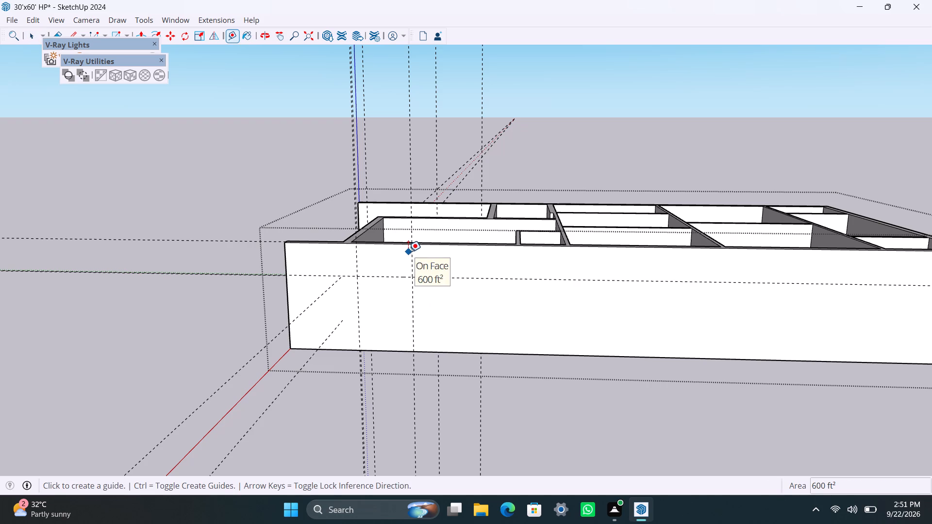
click(411, 250)
text(5')
key(Return)
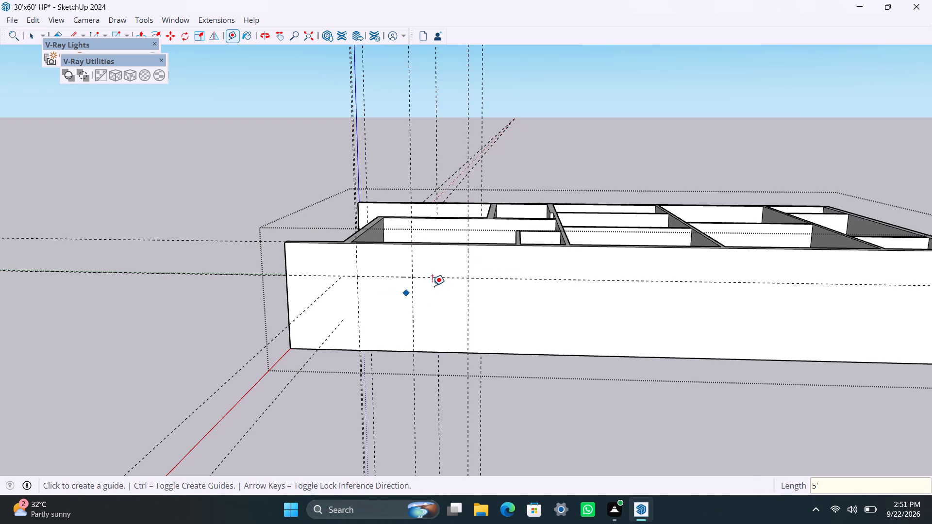
click(437, 279)
text(4')
key(Return)
key(space)
Draw a rectangle between the 5' and 4' guides on the long outer wall and push it through to cut the first window opening.
key(r)
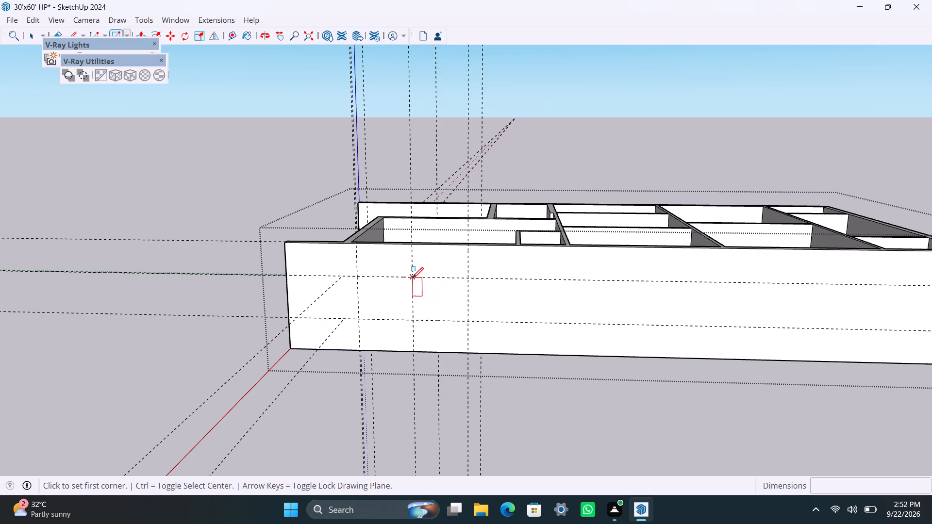
click(413, 278)
click(468, 322)
key(space)
click(446, 312)
key(p)
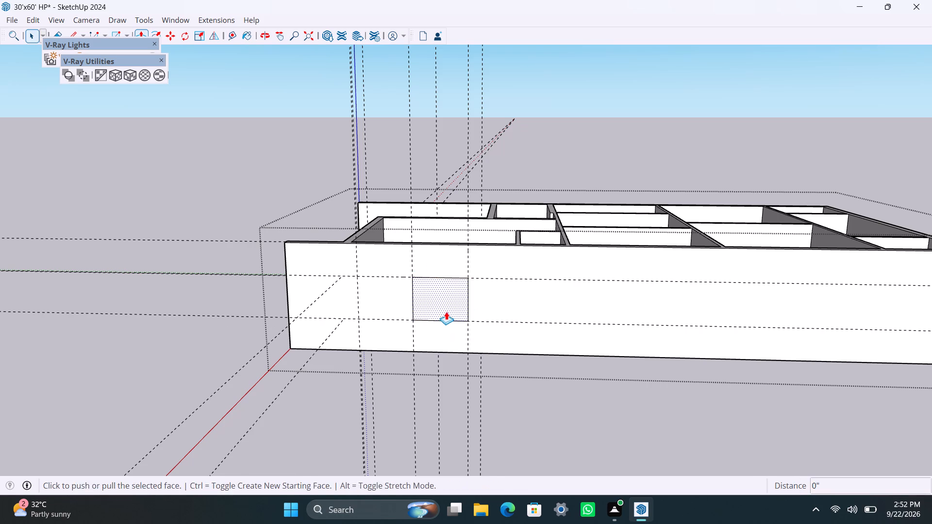
click(447, 311)
click(443, 298)
key(space)
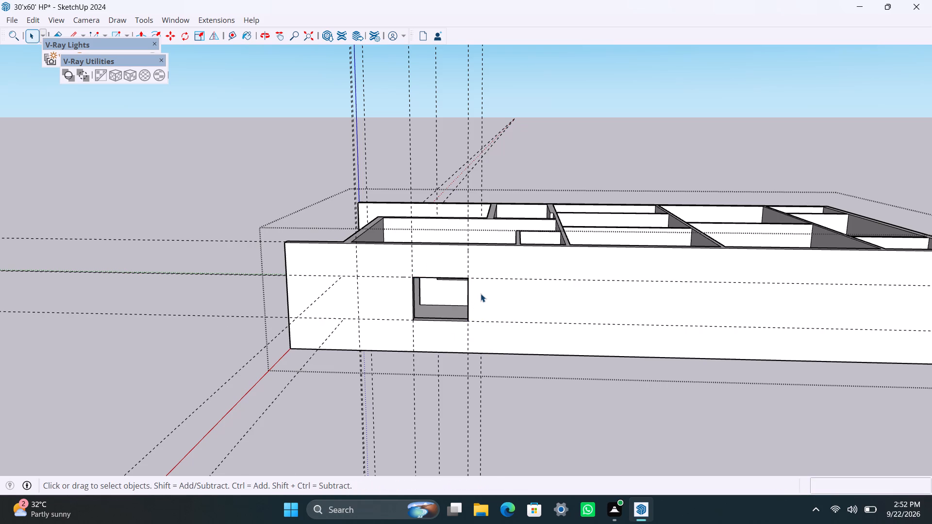
Place vertical guides about 5' 11" past the first window and 2' beyond that, plus a horizontal guide 2' below the upper one.
key(t)
click(467, 256)
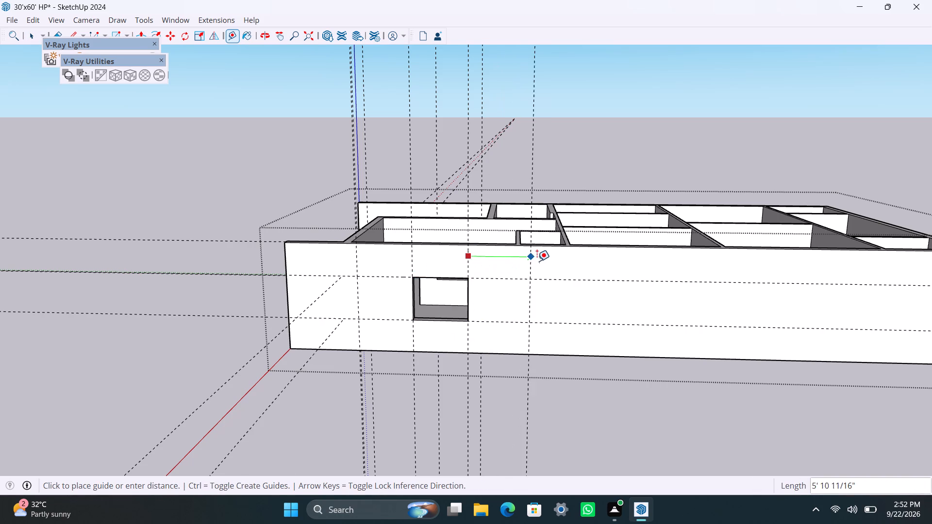
click(531, 260)
click(530, 260)
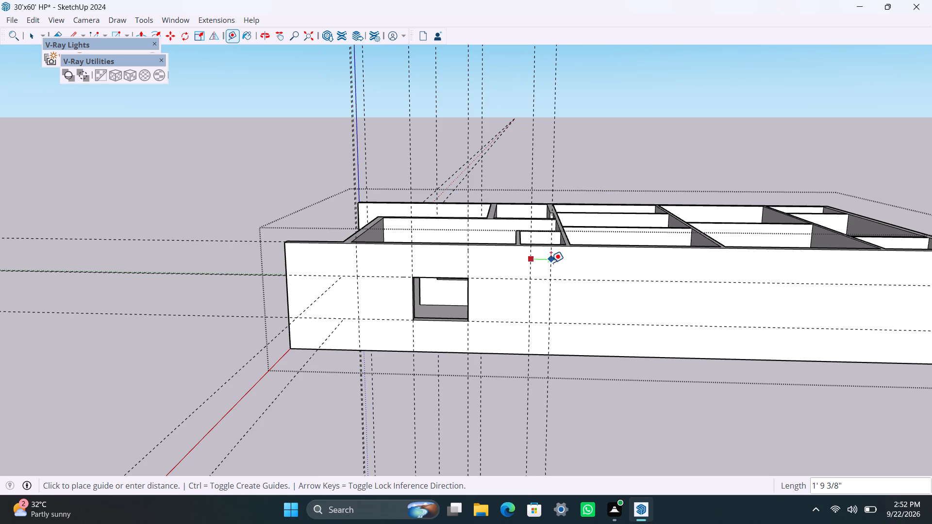
key(3)
key(BackSpace)
text(2')
key(Return)
click(544, 281)
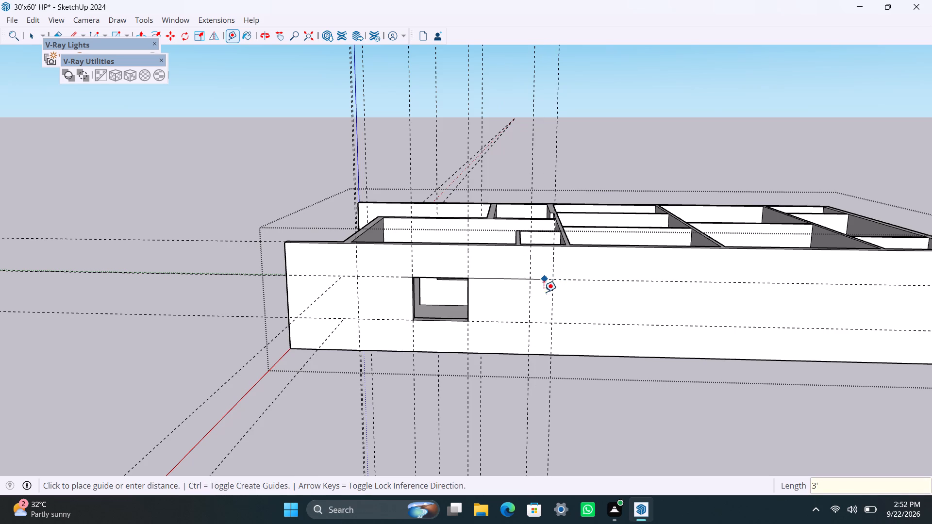
text(2')
key(Return)
Draw a 2' by 2' rectangle between the new guides on the long wall and push it through to cut a small window opening.
key(space)
key(r)
scroll(531, 284, up, 1)
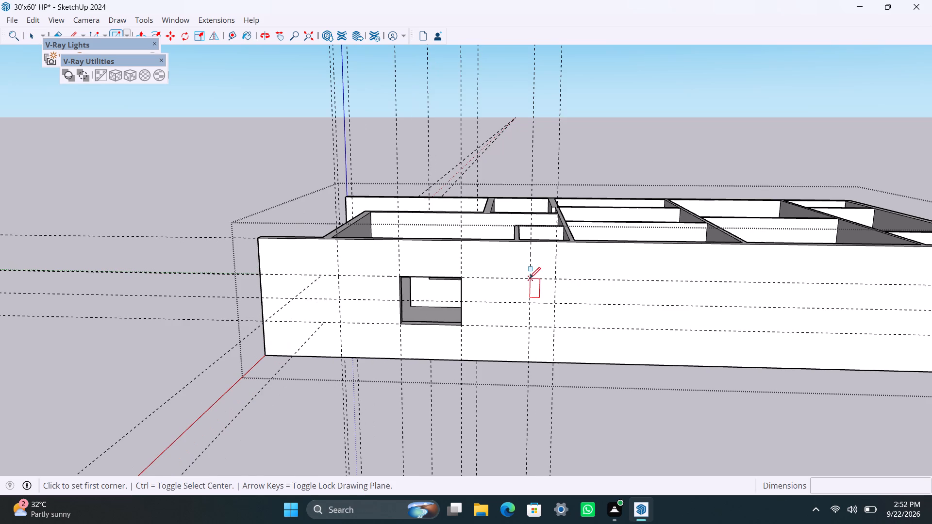
click(529, 278)
click(554, 301)
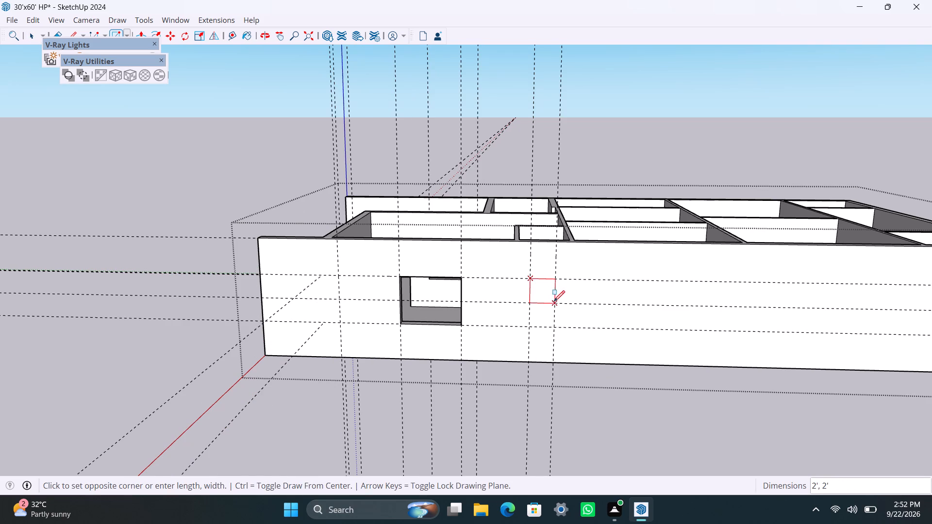
key(space)
click(548, 297)
scroll(548, 297, up, 2)
key(p)
click(548, 292)
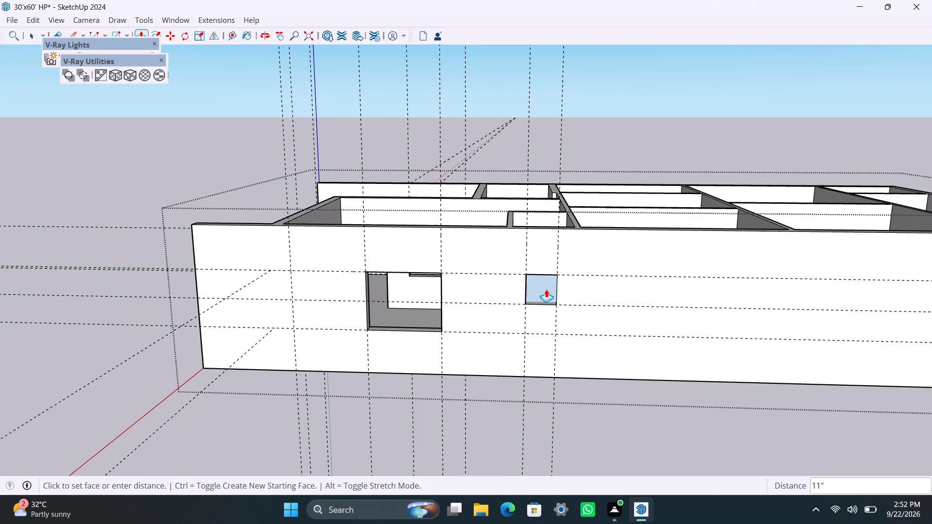
click(539, 285)
key(space)
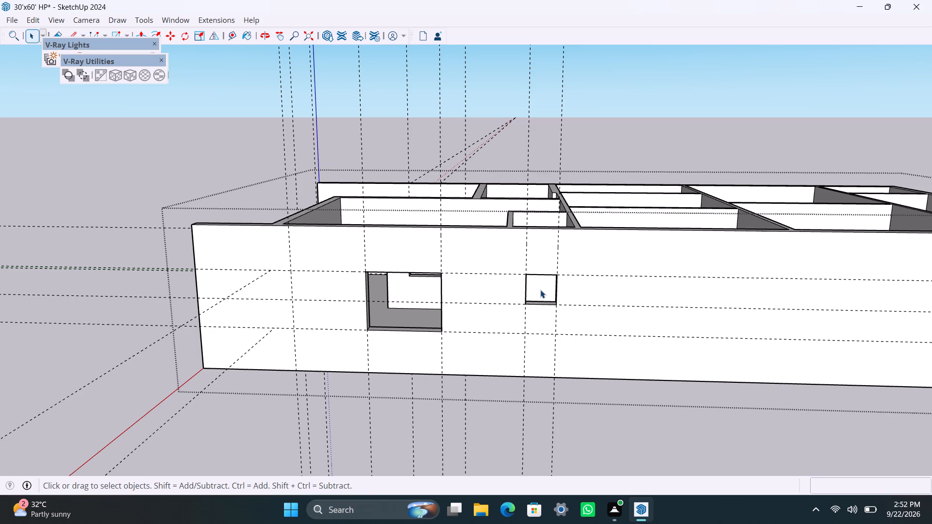
Place a vertical guide on the long wall some distance past the small window, and another 5' beyond it.
key(t)
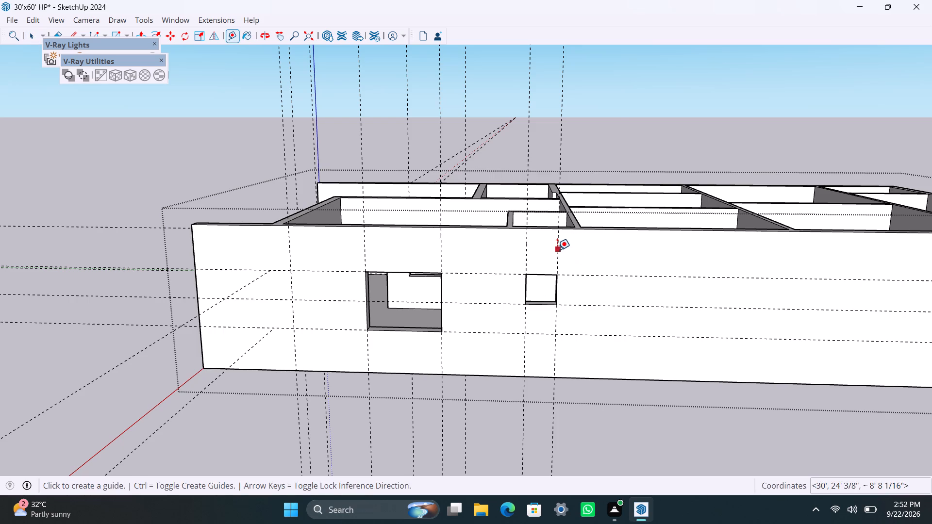
click(557, 250)
click(636, 252)
scroll(653, 318, down, 5)
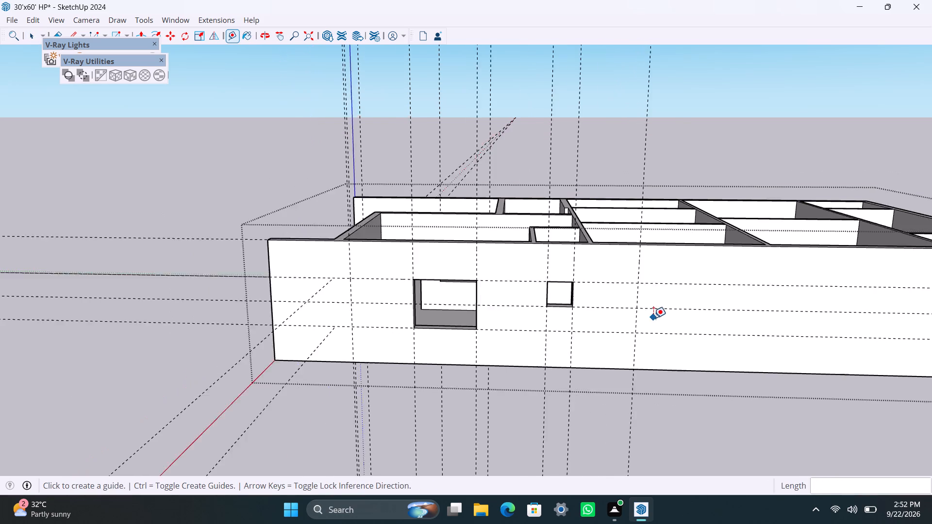
shift+middle_drag(651, 317, 550, 313)
scroll(543, 297, up, 2)
click(537, 278)
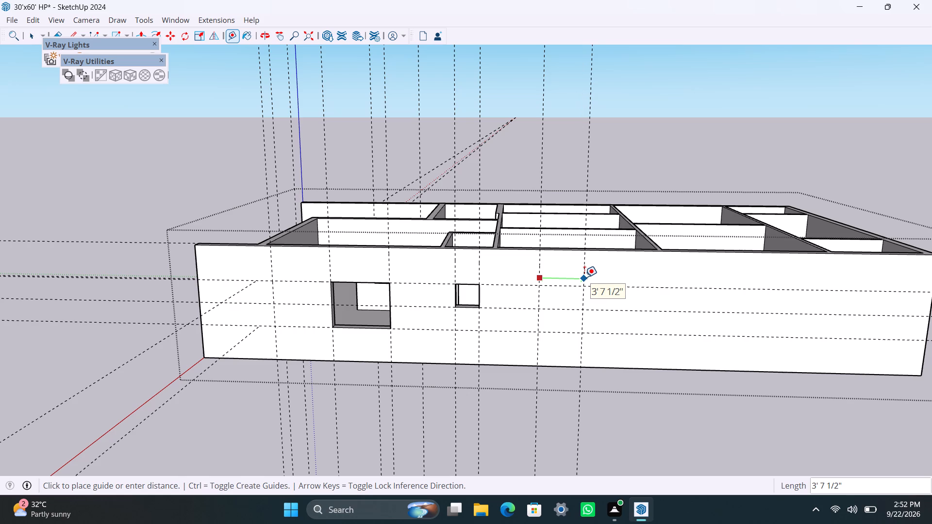
text(5')
key(Return)
Draw a 5' by 4' rectangle between the new vertical guides and push it 9" through the long wall to cut the third window opening.
key(r)
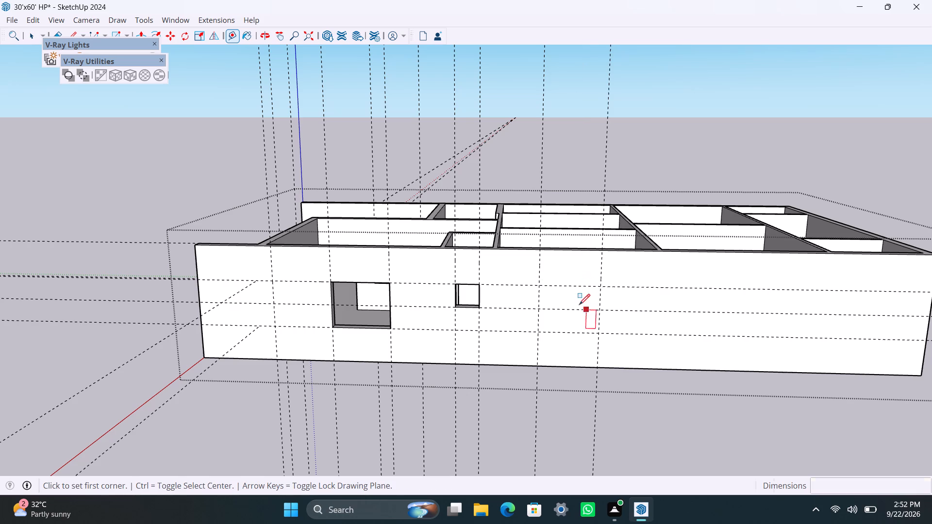
click(542, 287)
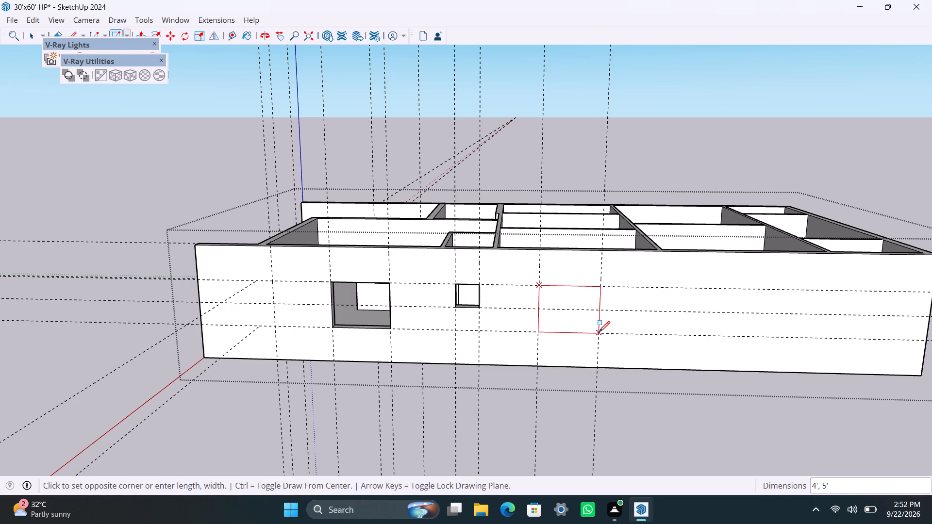
click(599, 331)
key(space)
click(590, 326)
key(p)
click(585, 323)
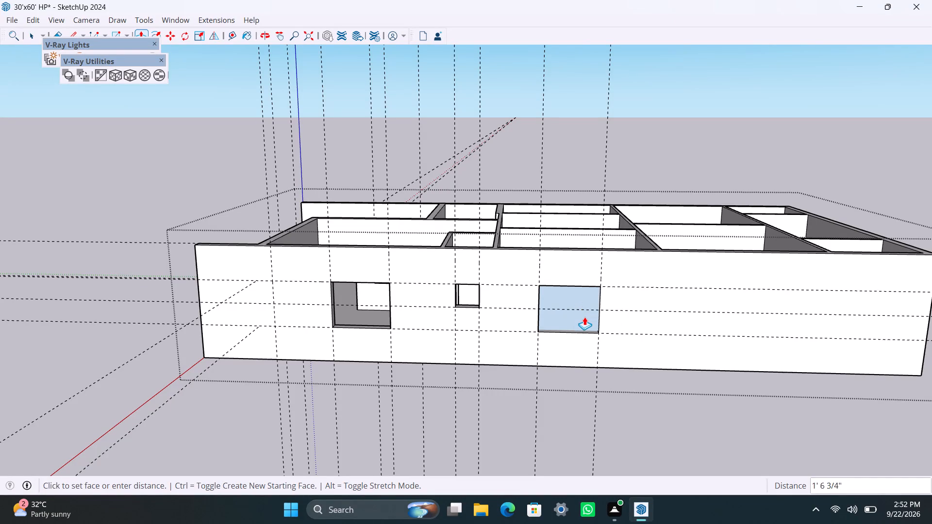
click(564, 313)
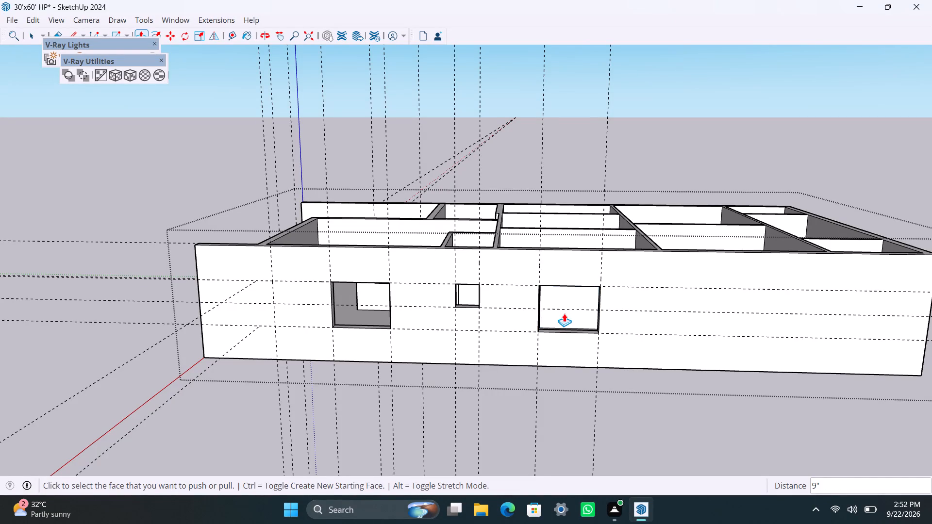
Place a vertical guide about 9' 6" past the third window on the long wall, and another 5' beyond it.
scroll(567, 318, down, 4)
shift+middle_drag(565, 323, 507, 338)
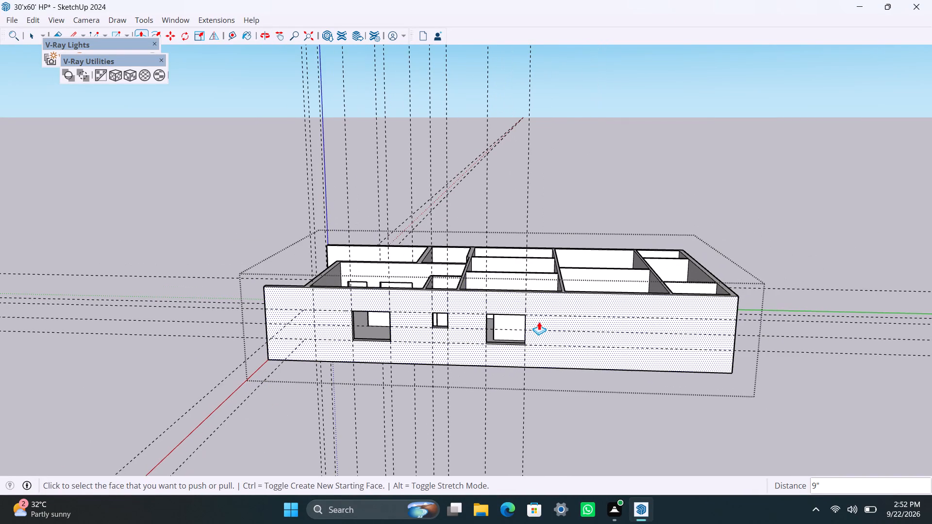
key(t)
click(526, 268)
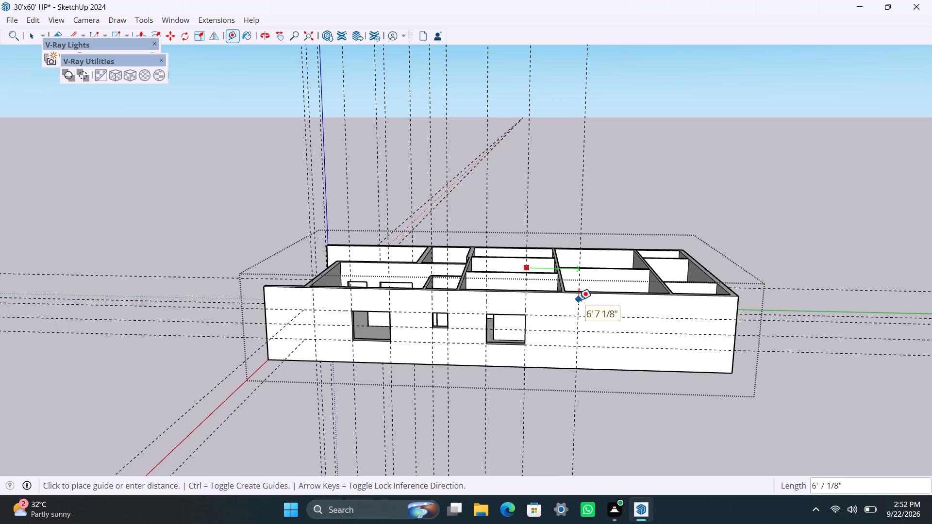
click(602, 300)
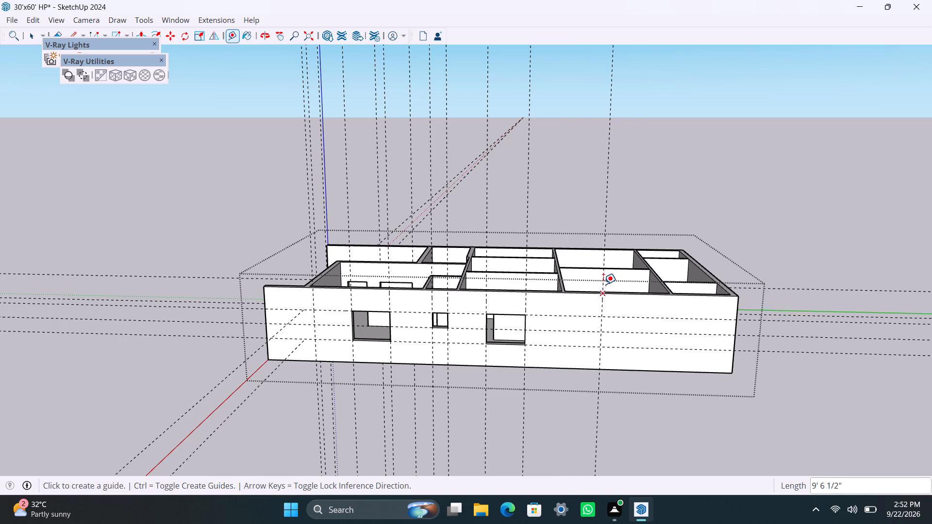
click(603, 284)
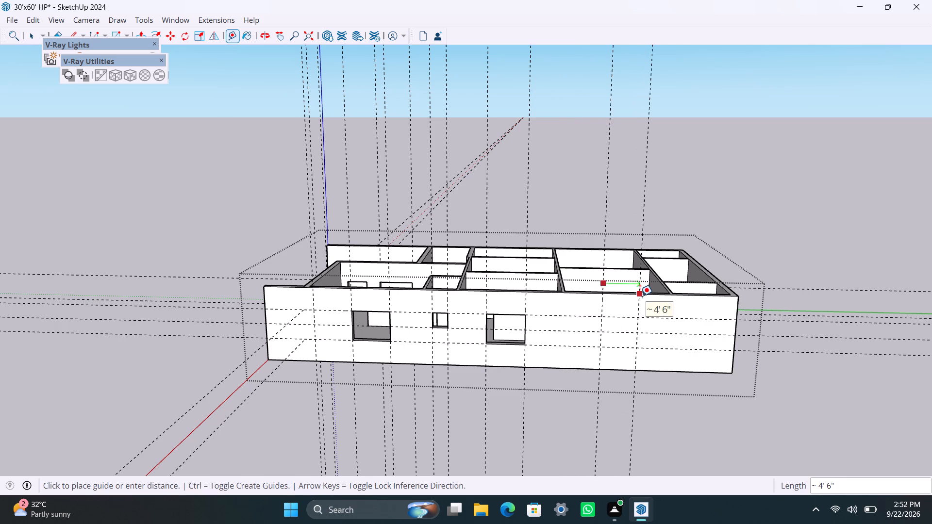
key(3)
key(BackSpace)
text(5')
key(Return)
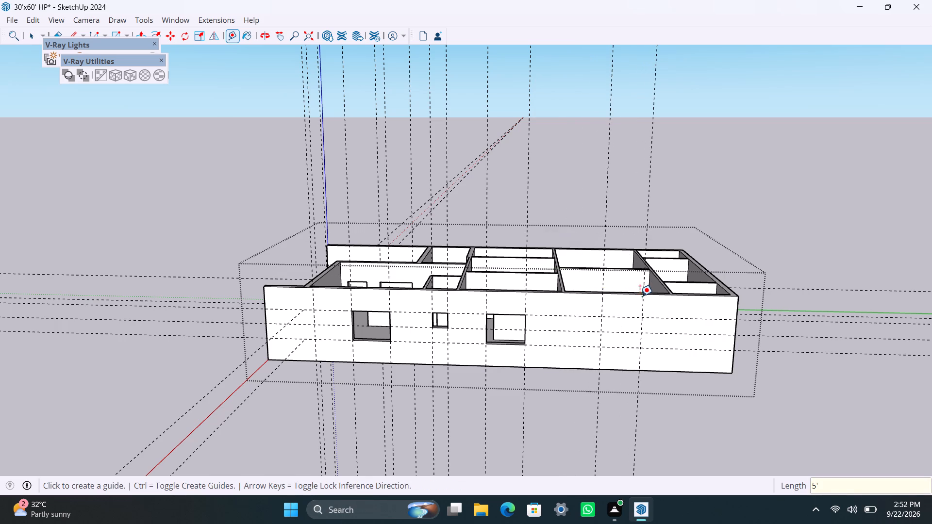
Draw a 4' high rectangle between the last two vertical guides and push it 9" through the long wall to cut the fourth window opening.
scroll(610, 339, down, 3)
middle_drag(604, 334, 550, 302)
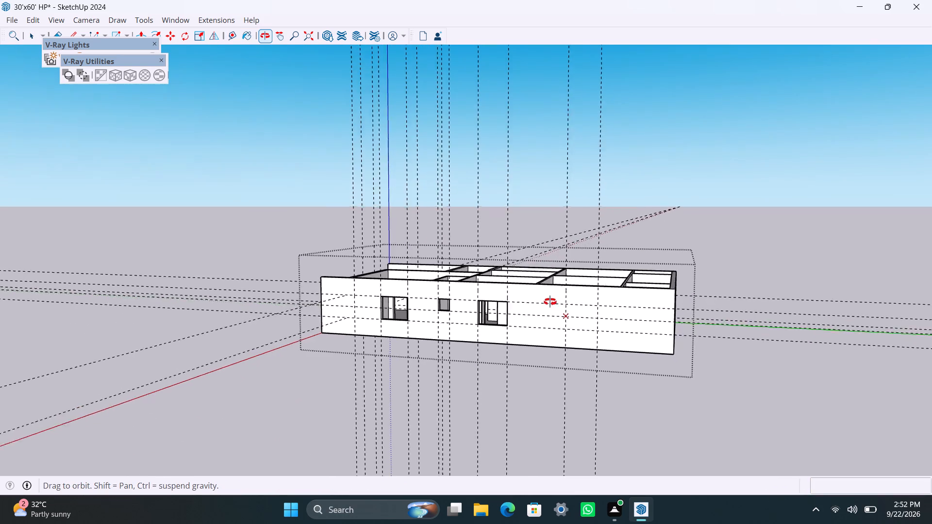
middle_drag(550, 302, 568, 307)
scroll(580, 347, up, 6)
key(r)
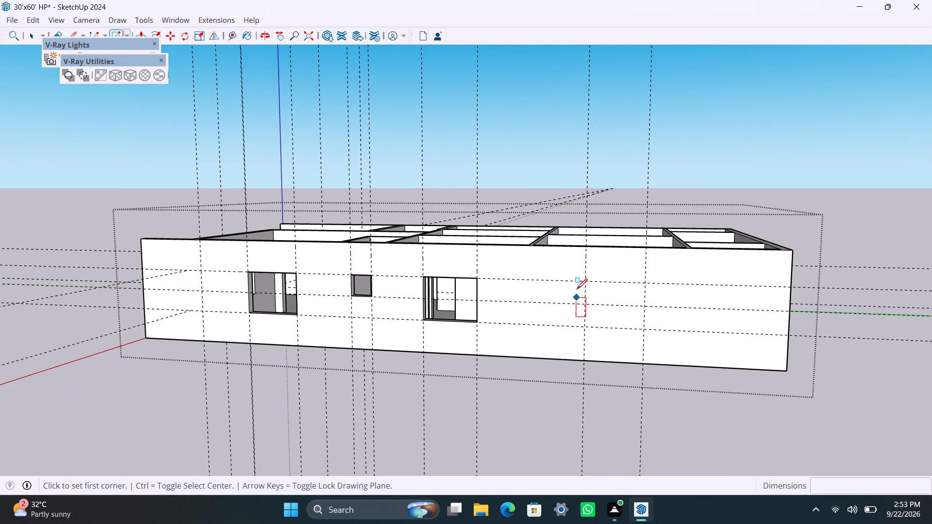
click(587, 282)
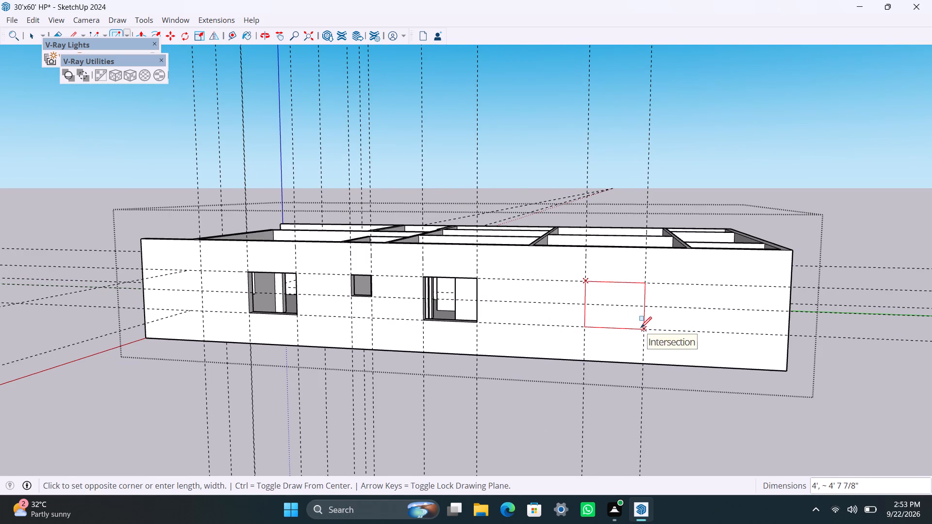
click(642, 327)
key(space)
click(626, 317)
key(p)
click(626, 316)
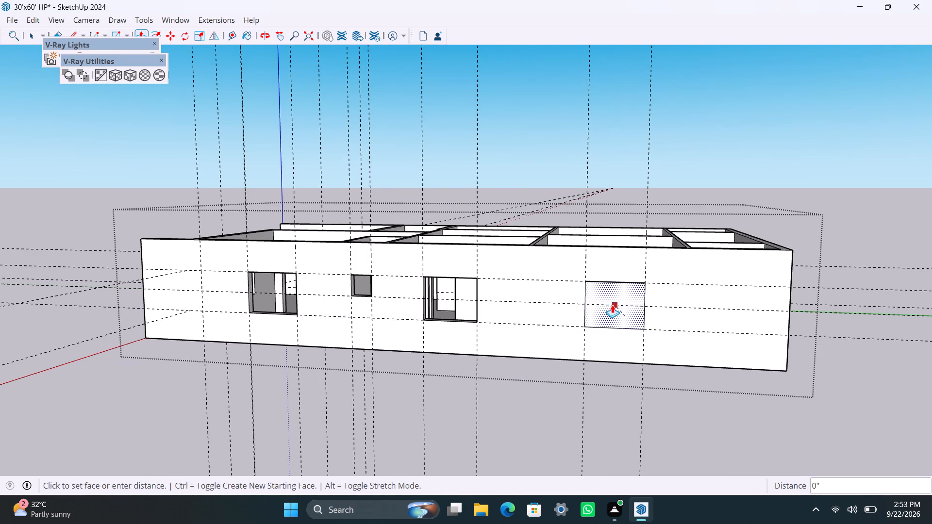
click(620, 314)
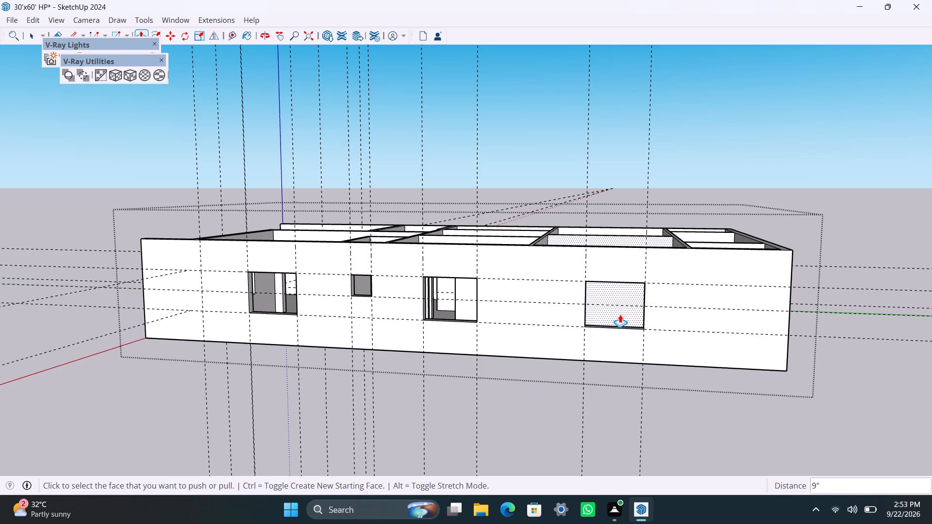
key(space)
On the adjoining short end wall, place a vertical guide about 2' 3" from the corner shared with the windowed wall, and another 2' beyond.
scroll(714, 309, down, 4)
middle_drag(738, 339, 595, 321)
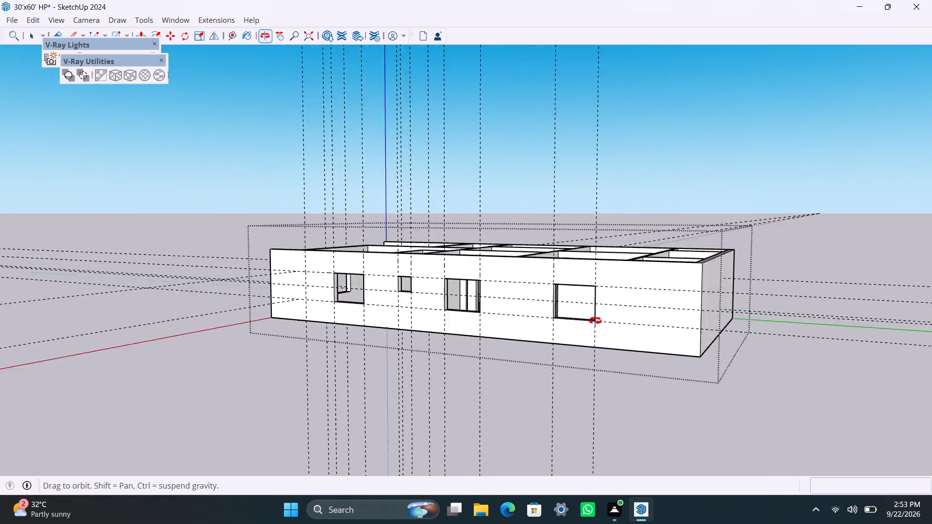
middle_drag(595, 321, 376, 367)
scroll(371, 366, down, 2)
middle_drag(372, 365, 426, 350)
scroll(358, 329, up, 3)
shift+middle_drag(361, 339, 447, 331)
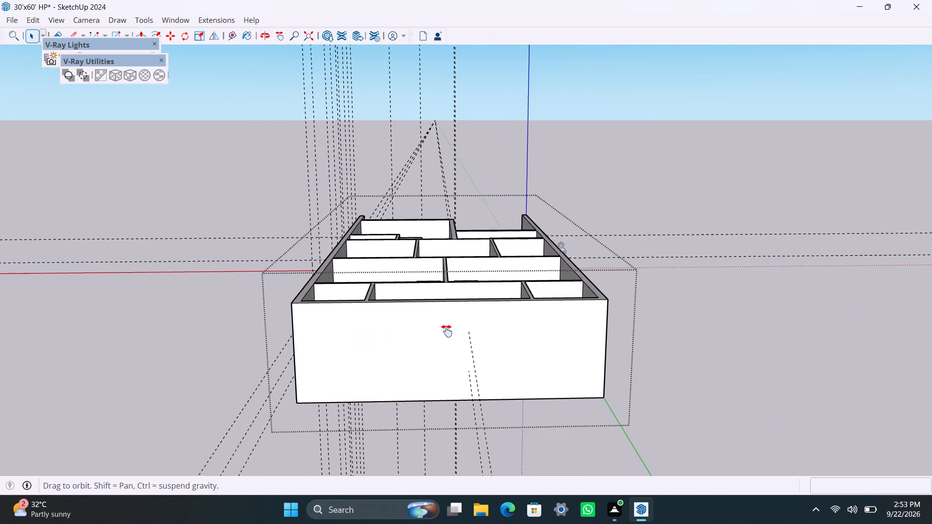
shift+middle_drag(447, 331, 484, 324)
scroll(485, 324, up, 3)
middle_drag(397, 341, 392, 312)
key(t)
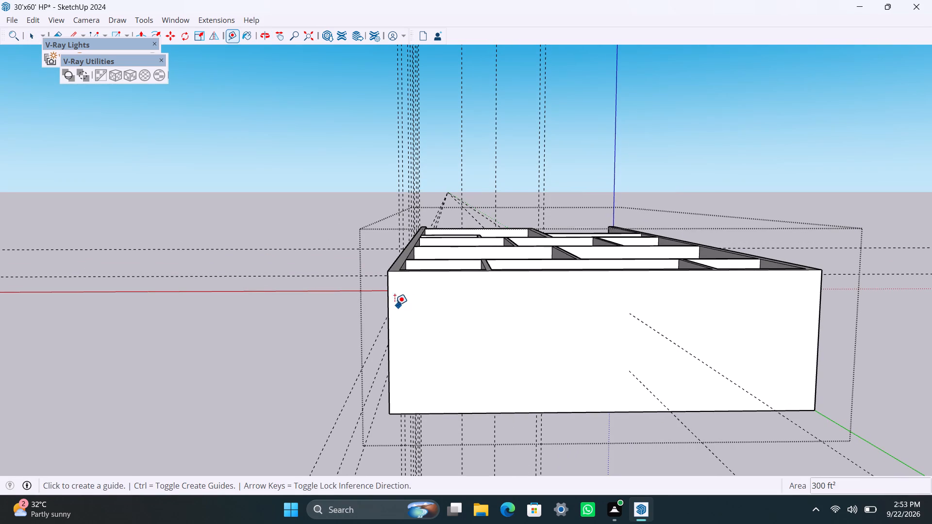
click(390, 302)
click(421, 303)
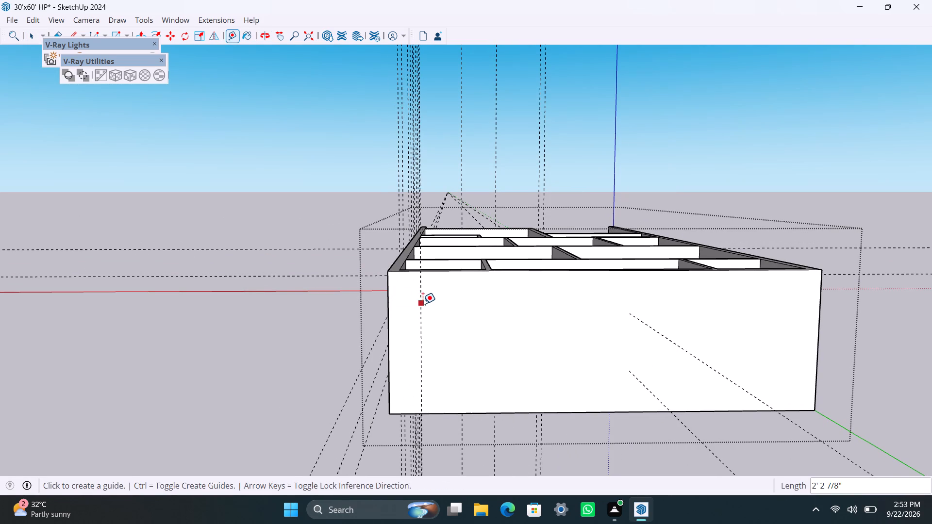
click(423, 303)
text(2')
key(Return)
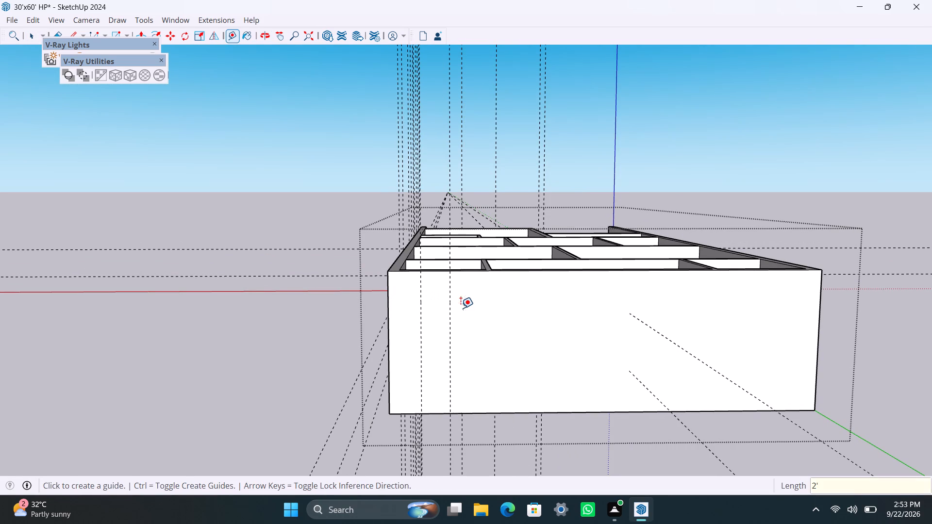
Place a horizontal guide 3' below the short end wall's top edge, and another 2' below it.
click(439, 273)
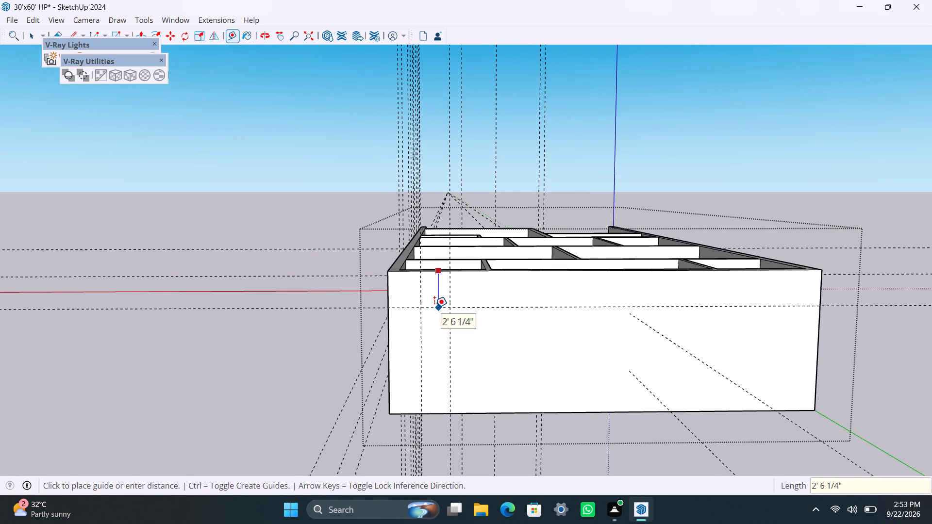
text(3')
key(Return)
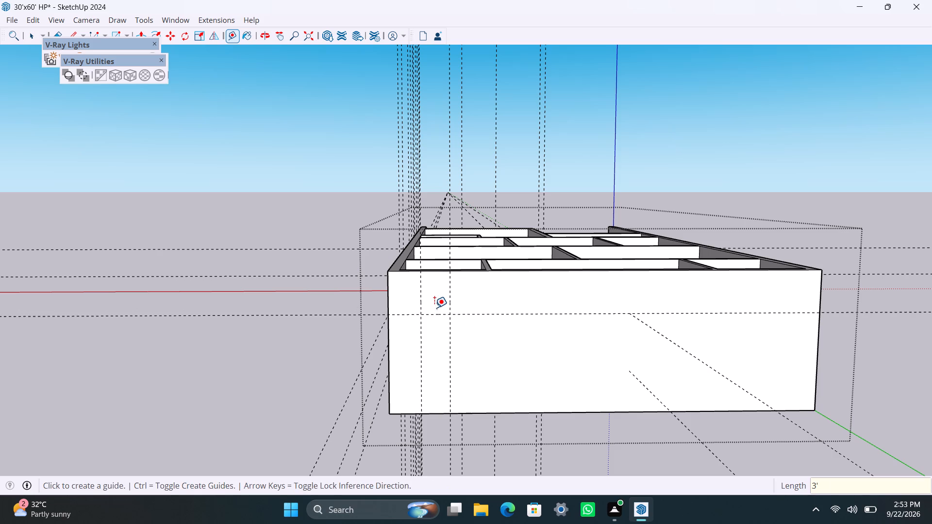
click(438, 317)
text(2')
key(Return)
key(space)
Draw a 2' by 2' rectangle between the guides on the short end wall and push it 9" through to cut a window opening.
scroll(433, 332, up, 2)
key(r)
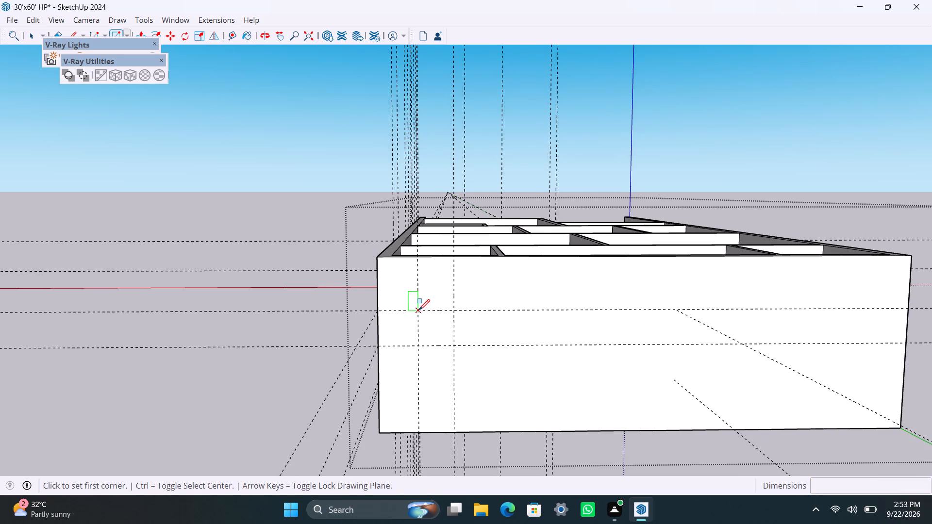
drag(419, 310, 425, 322)
click(456, 343)
key(space)
click(451, 339)
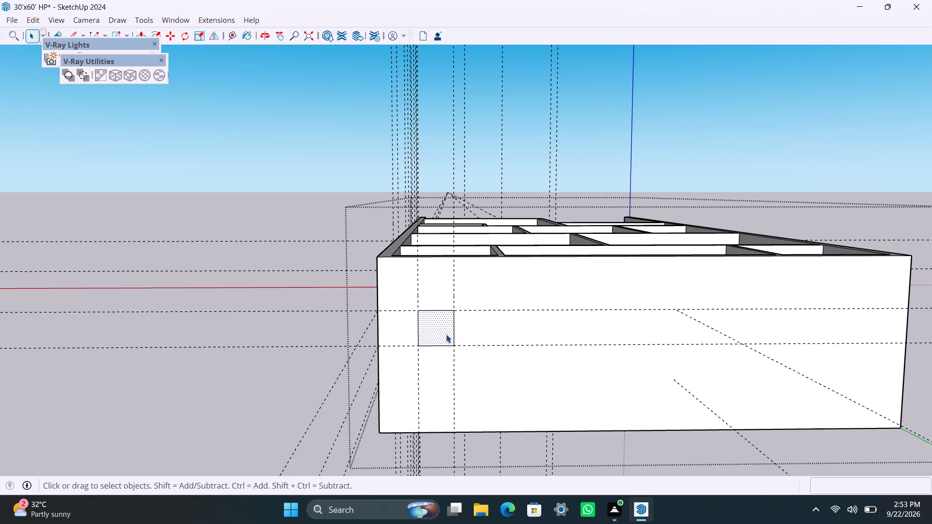
scroll(446, 334, up, 2)
key(p)
click(446, 334)
click(437, 322)
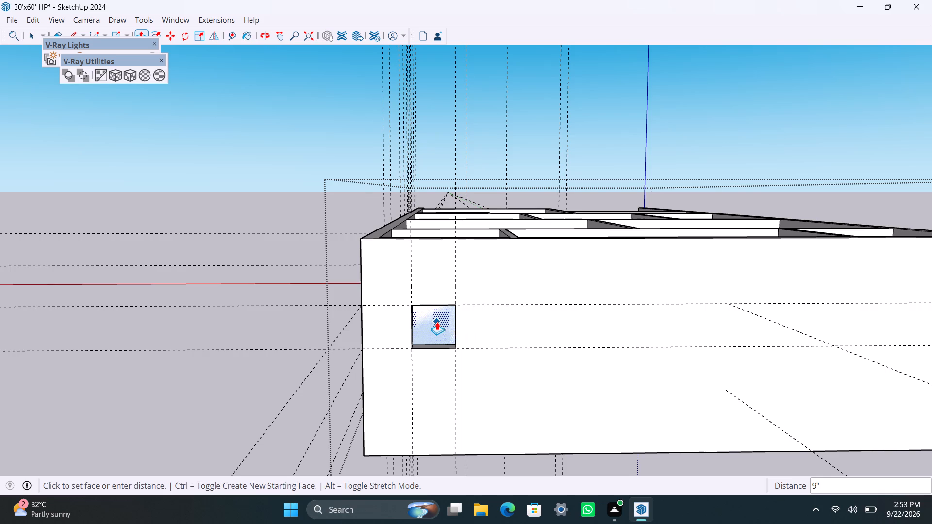
key(space)
Examine the rooms behind the short end wall from above, checking the interior layout against the new window opening.
scroll(438, 322, down, 4)
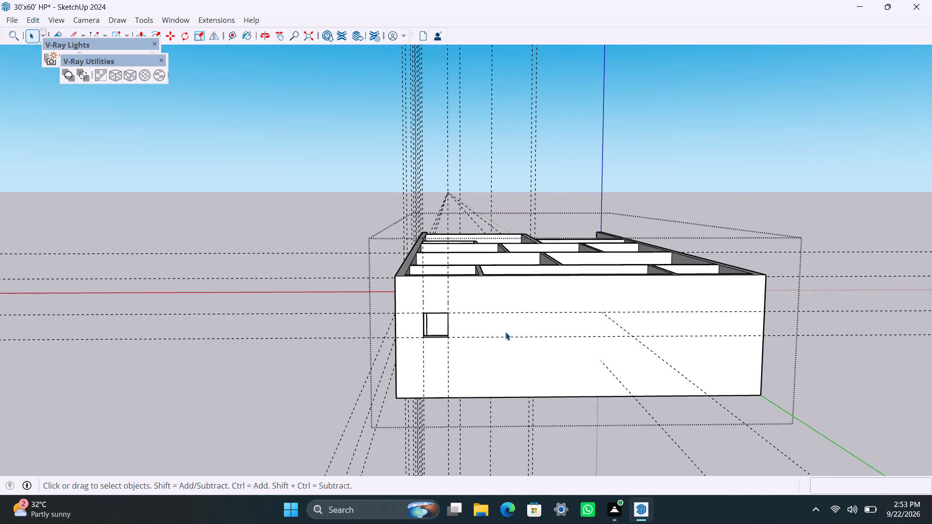
scroll(522, 327, down, 3)
middle_drag(519, 314, 486, 407)
scroll(486, 400, down, 2)
shift+middle_drag(487, 407, 516, 297)
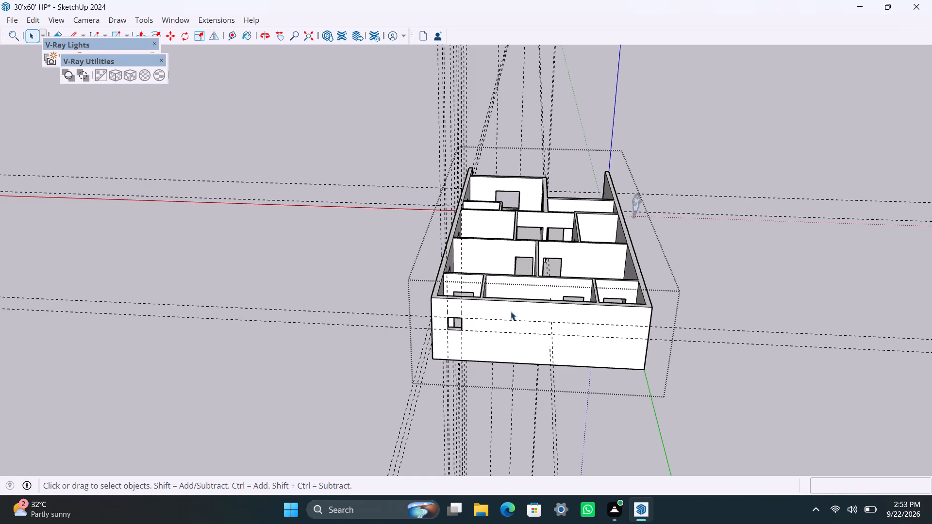
scroll(513, 310, up, 1)
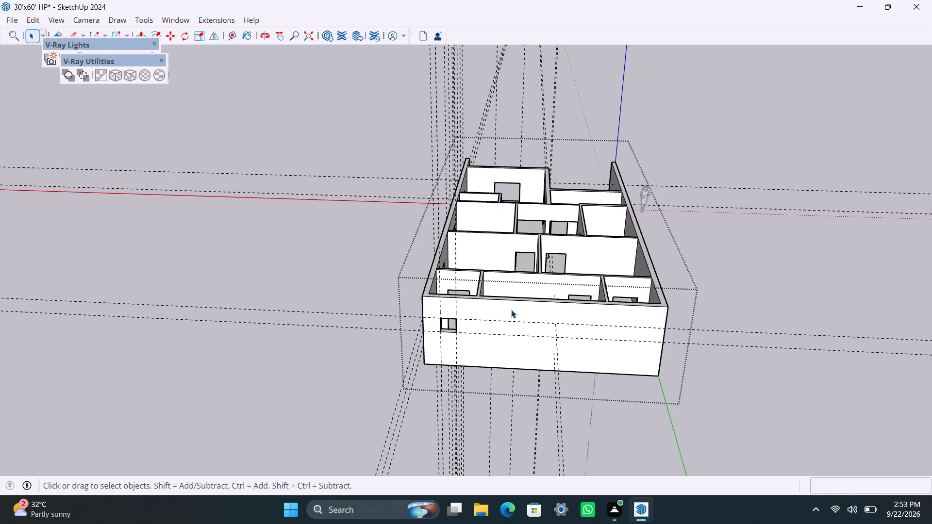
scroll(510, 308, up, 2)
middle_drag(512, 311, 488, 391)
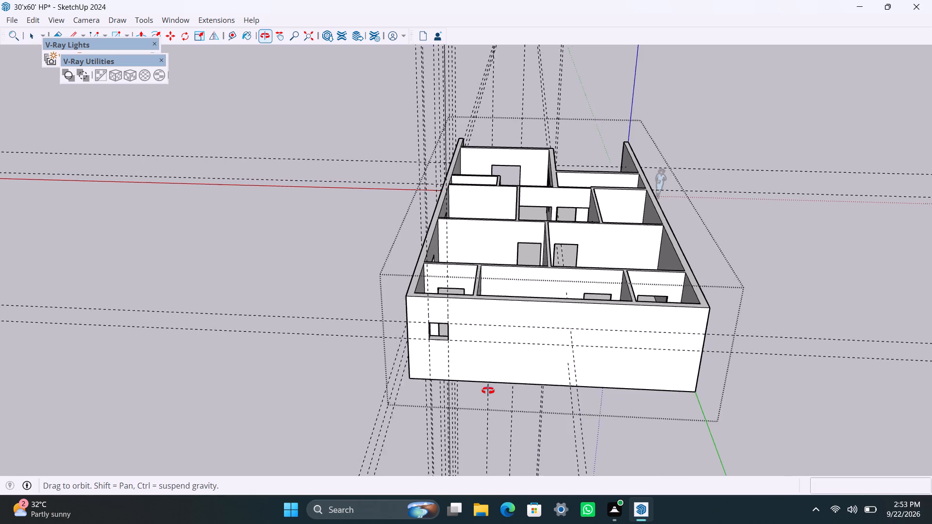
middle_drag(488, 391, 494, 345)
scroll(493, 353, down, 3)
scroll(588, 381, up, 1)
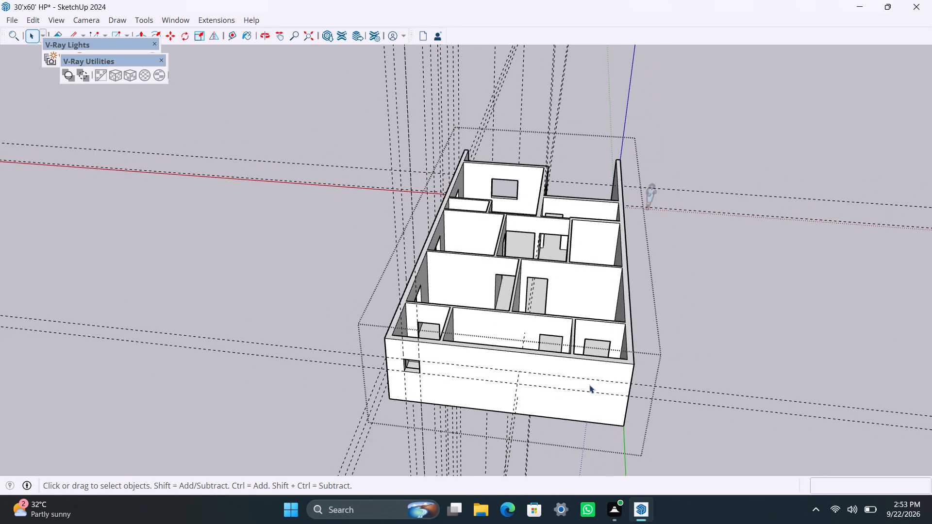
scroll(568, 388, down, 1)
scroll(568, 387, up, 1)
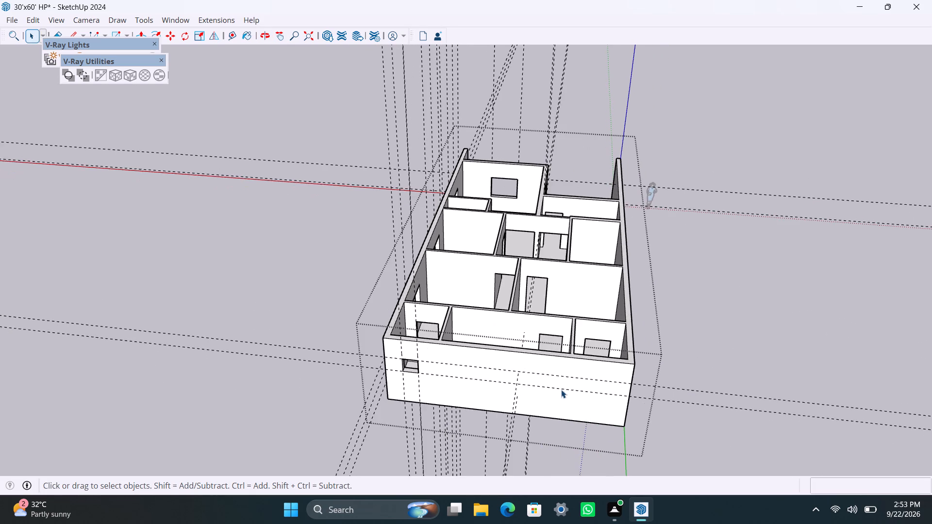
On the short end wall, place a vertical guide about 20' 5" past the first window's far side, and another 2' beyond it.
middle_drag(569, 323, 581, 272)
key(t)
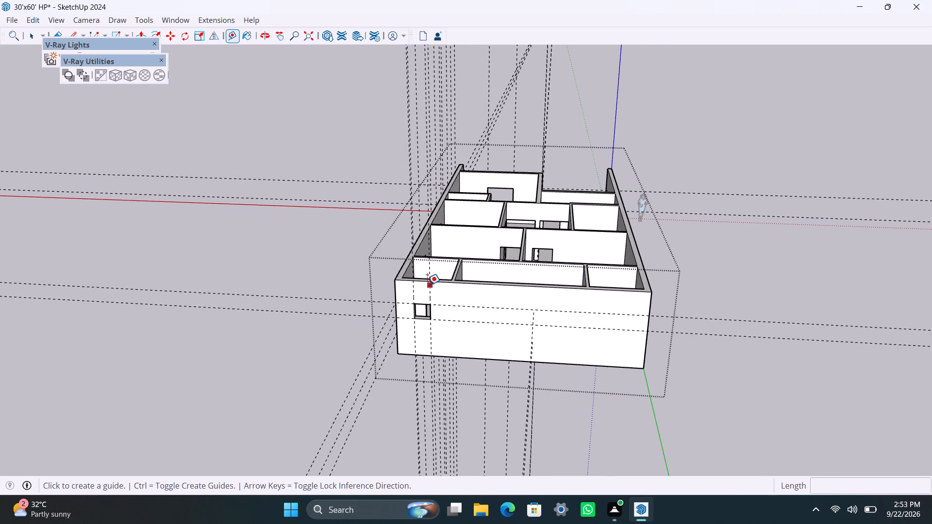
click(429, 291)
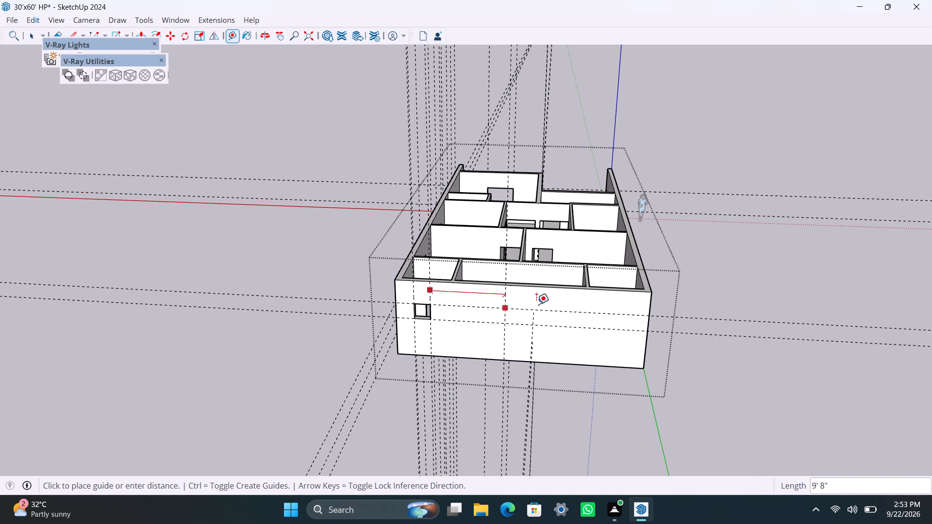
click(604, 301)
click(604, 300)
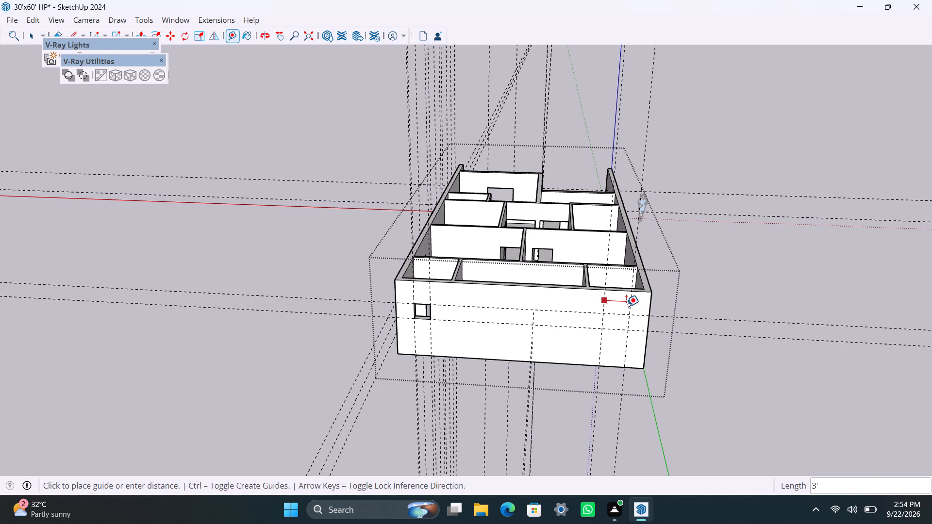
text(2')
key(Return)
key(space)
Draw a 2' by 2' rectangle between the new guides on the short end wall and push it through to cut the second window opening.
scroll(618, 311, up, 3)
middle_drag(599, 327, 582, 302)
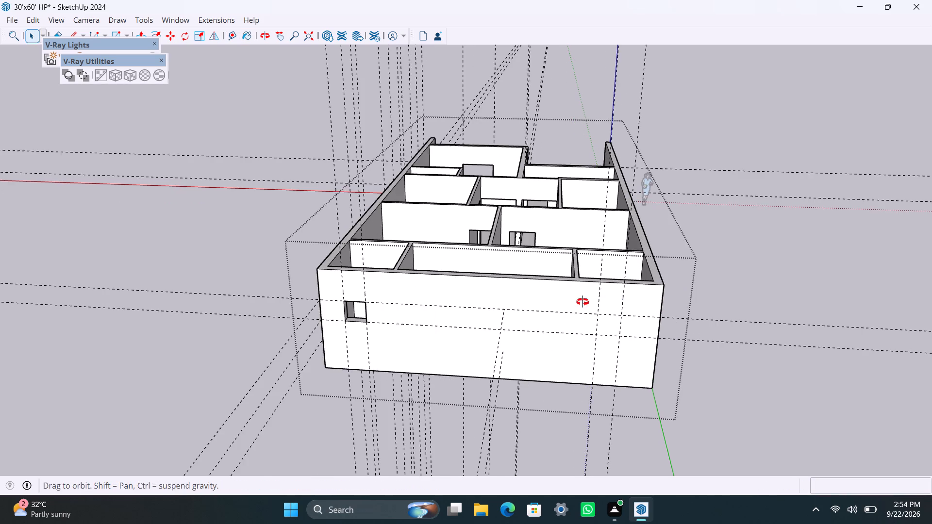
middle_drag(582, 302, 576, 293)
scroll(572, 278, up, 3)
key(r)
click(557, 247)
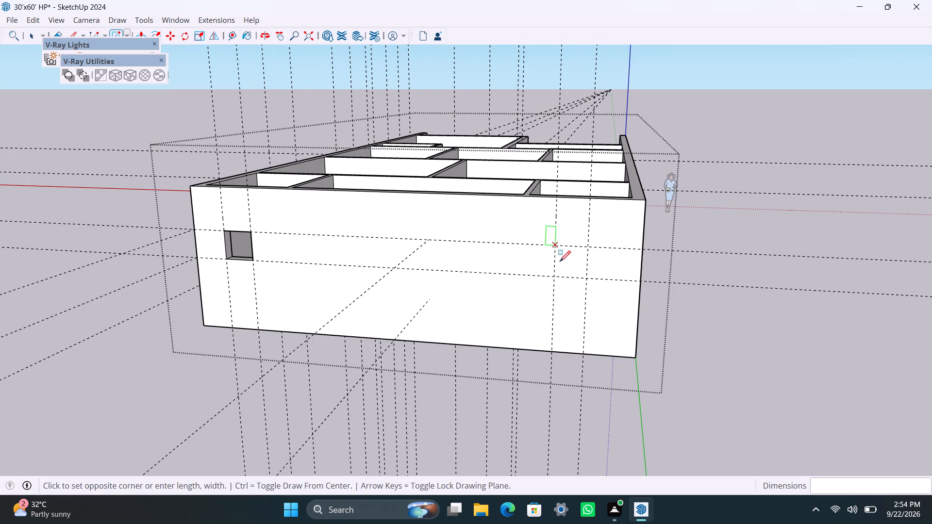
click(589, 280)
key(space)
click(582, 272)
scroll(575, 270, up, 2)
key(p)
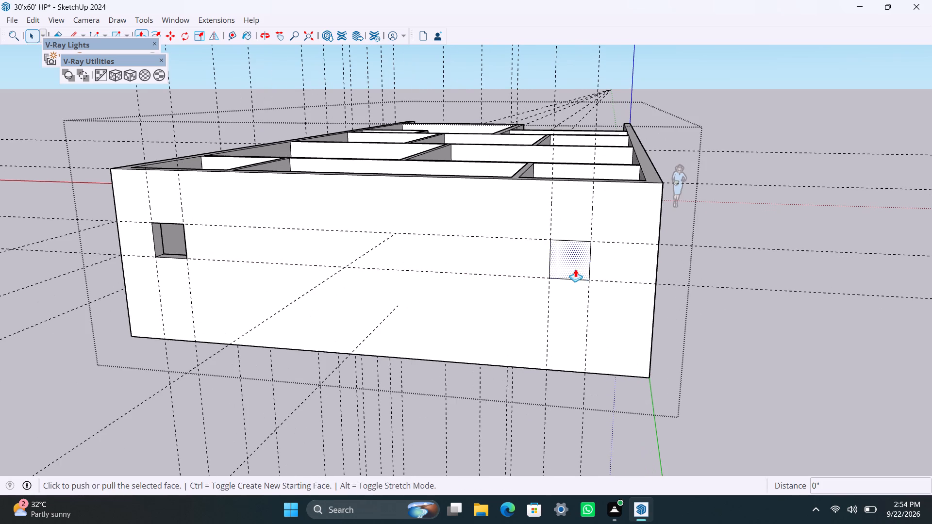
click(575, 267)
click(571, 260)
key(space)
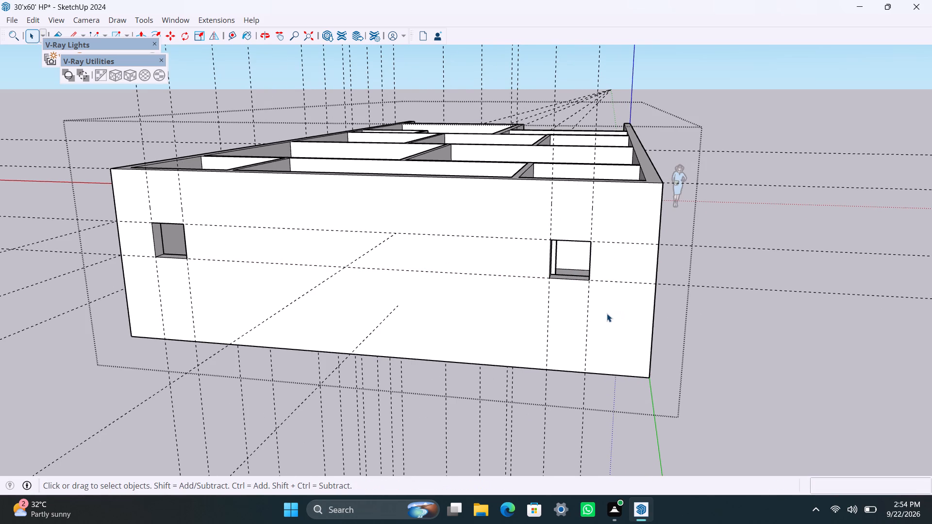
On the windowless long wall, place a vertical guide beside the second room from the short windowed wall, and another 5' beyond it.
scroll(610, 314, down, 5)
middle_drag(632, 332, 242, 309)
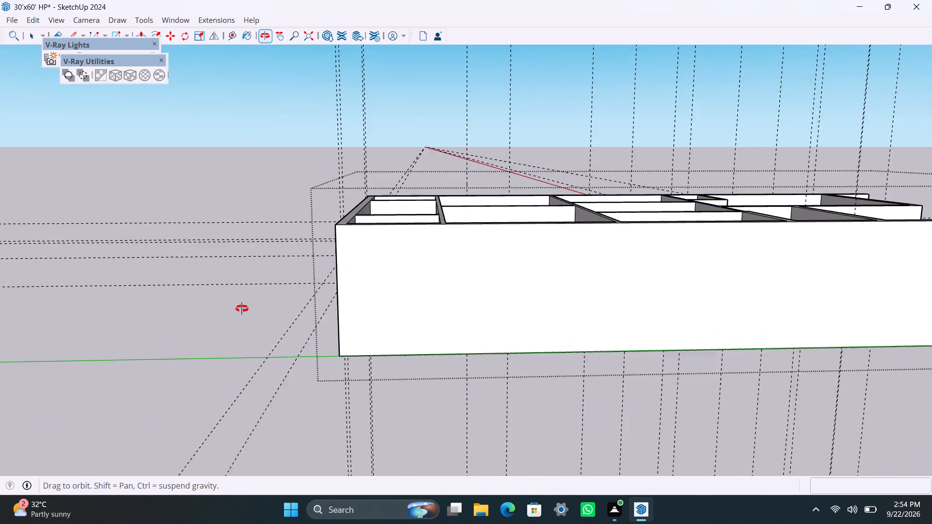
middle_drag(242, 309, 232, 308)
scroll(445, 278, down, 4)
middle_drag(430, 289, 439, 289)
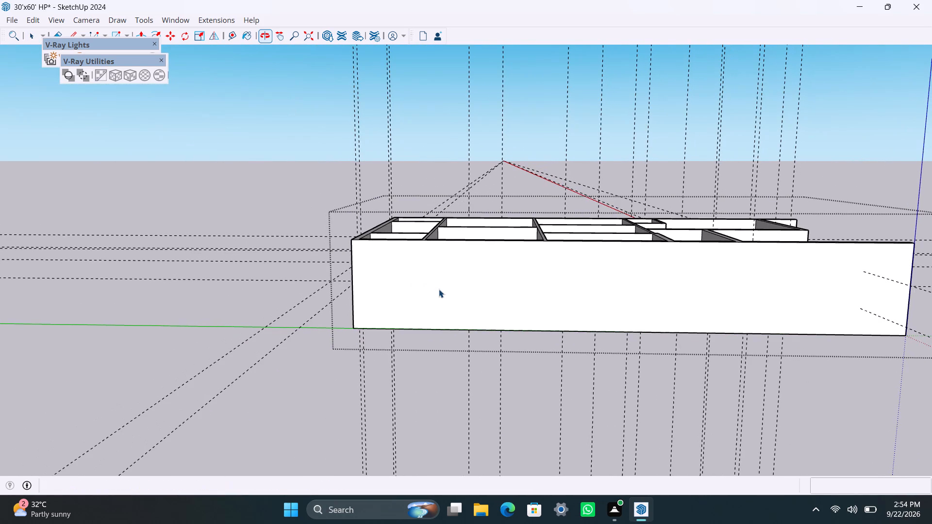
key(t)
click(354, 284)
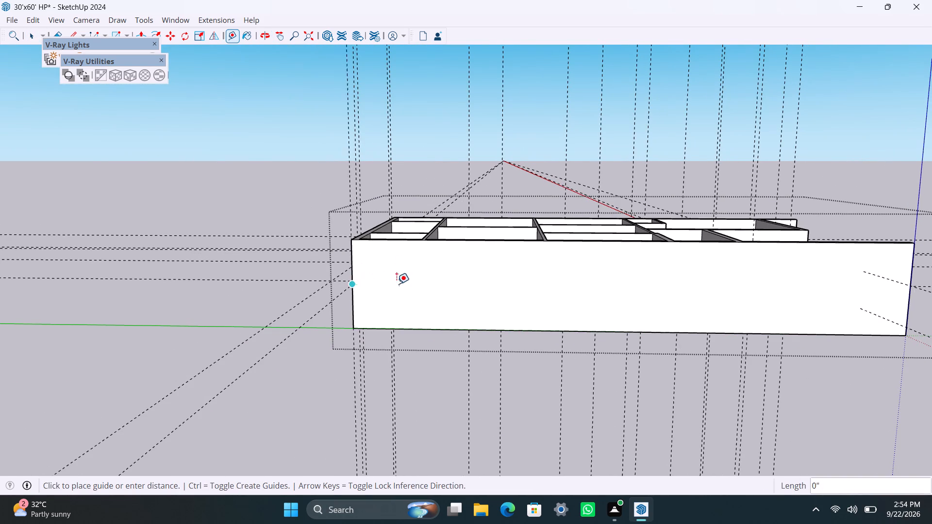
click(457, 271)
click(457, 269)
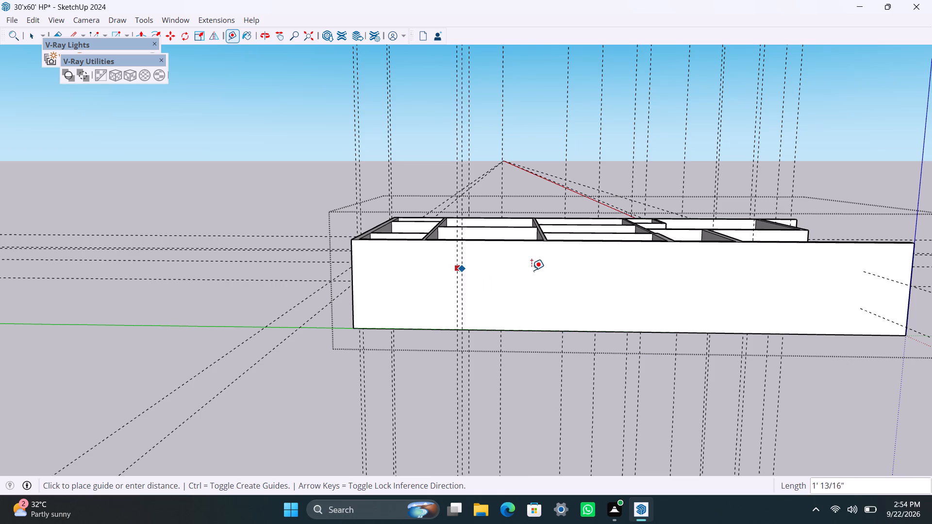
text(5')
key(Return)
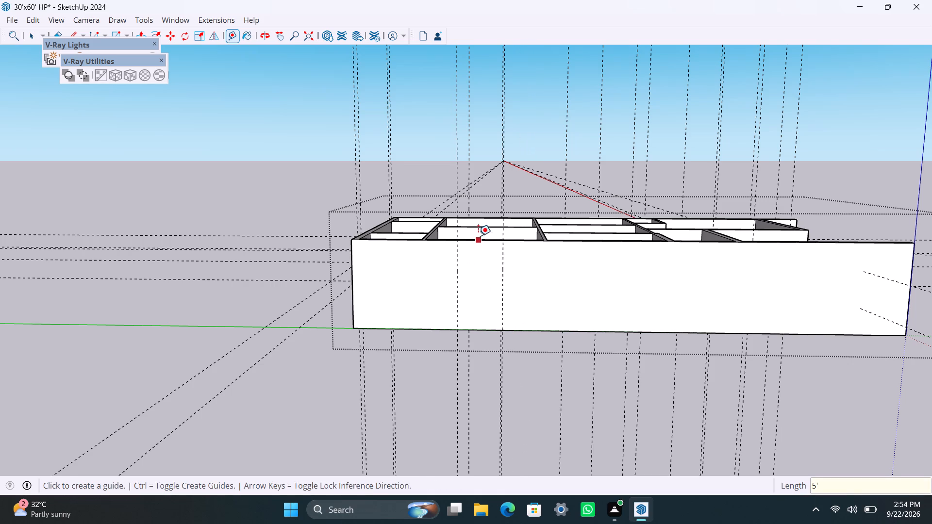
Place a horizontal guide 3' below this long wall's top edge, and another 4' below it.
click(479, 240)
text(3')
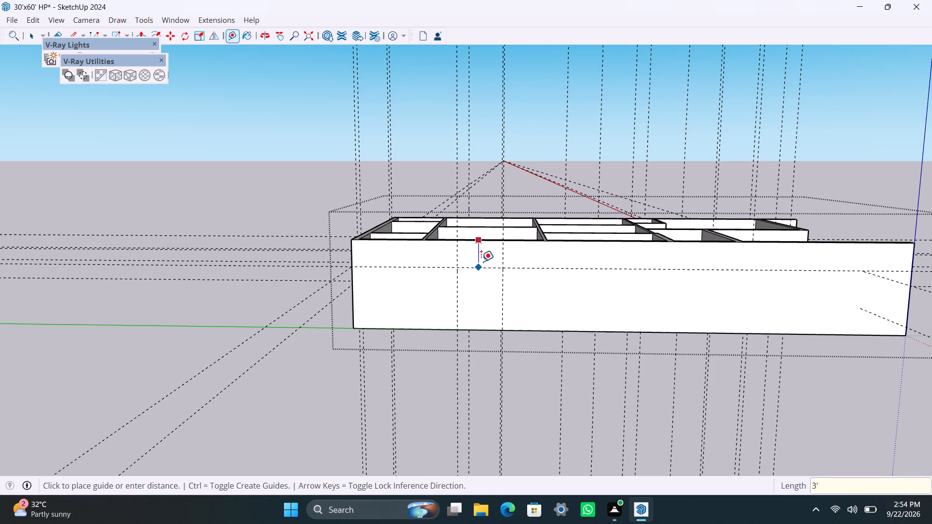
key(Return)
click(482, 268)
text(4')
key(Return)
Draw a 5' by 4' rectangle between the guides on this long wall and push it 9" through to cut its first window opening.
key(space)
scroll(467, 280, up, 2)
key(r)
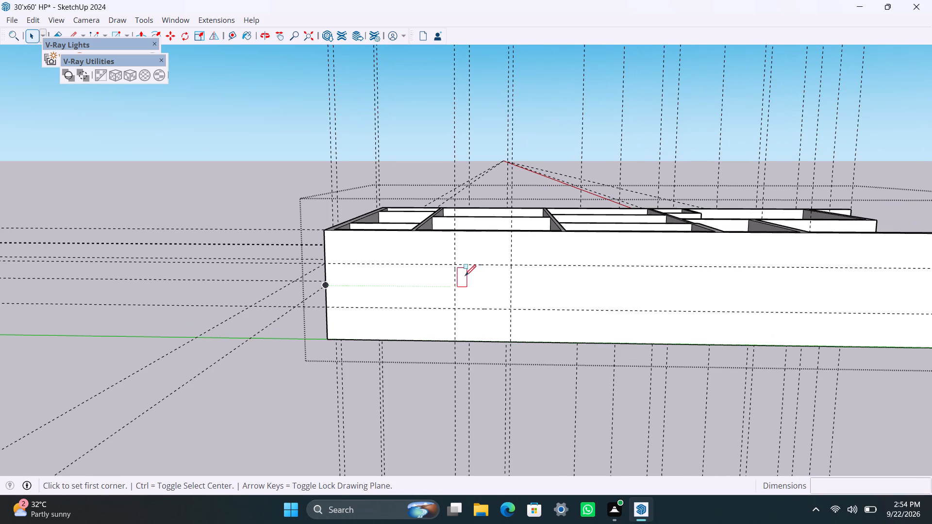
drag(456, 266, 461, 275)
click(512, 311)
key(space)
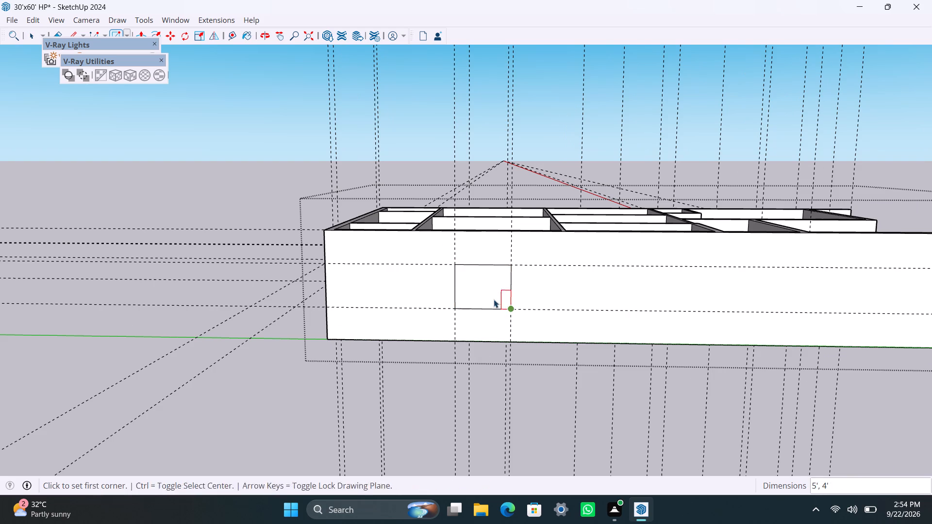
click(492, 298)
key(p)
click(491, 297)
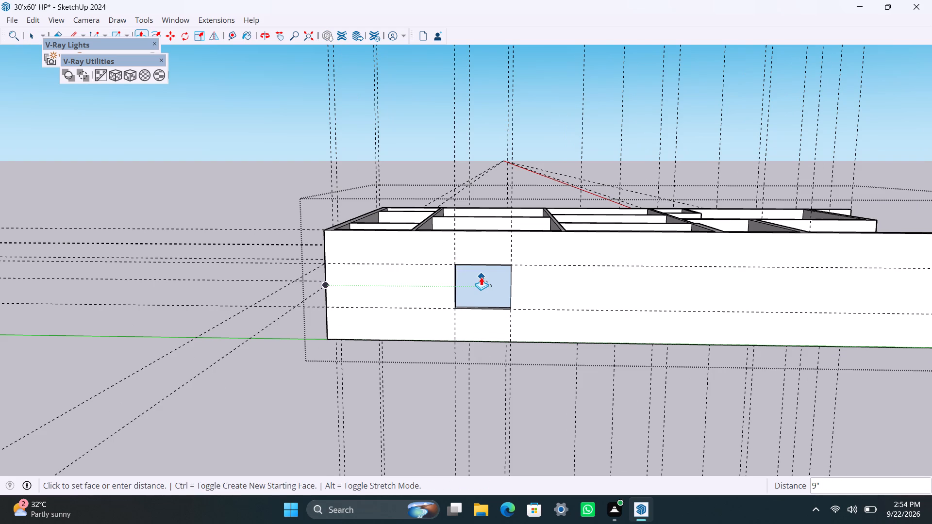
click(481, 277)
key(space)
Save the model.
scroll(465, 295, down, 4)
shift+middle_drag(468, 306, 442, 306)
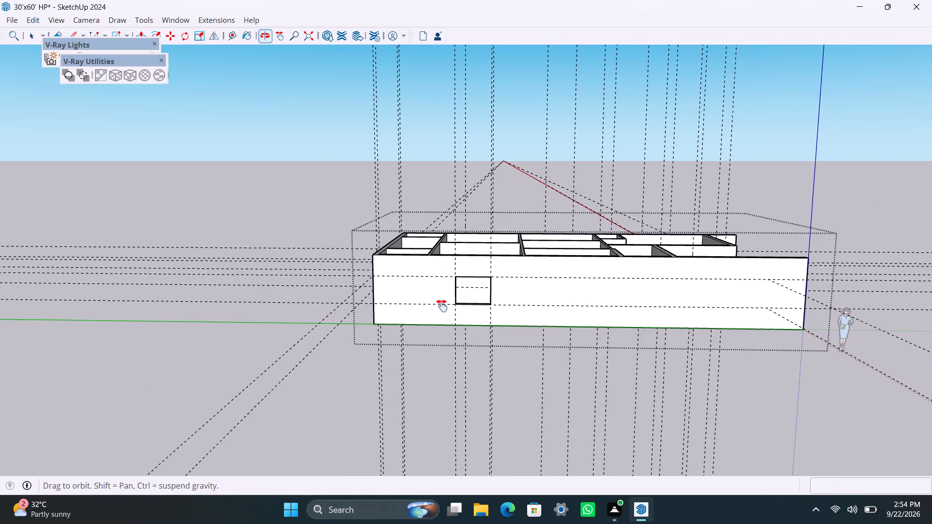
shift+middle_drag(442, 306, 437, 306)
key(ctrl+s)
Place a vertical guide about 6' 9" past this long wall's first window, and another 5' beyond it.
scroll(476, 294, up, 2)
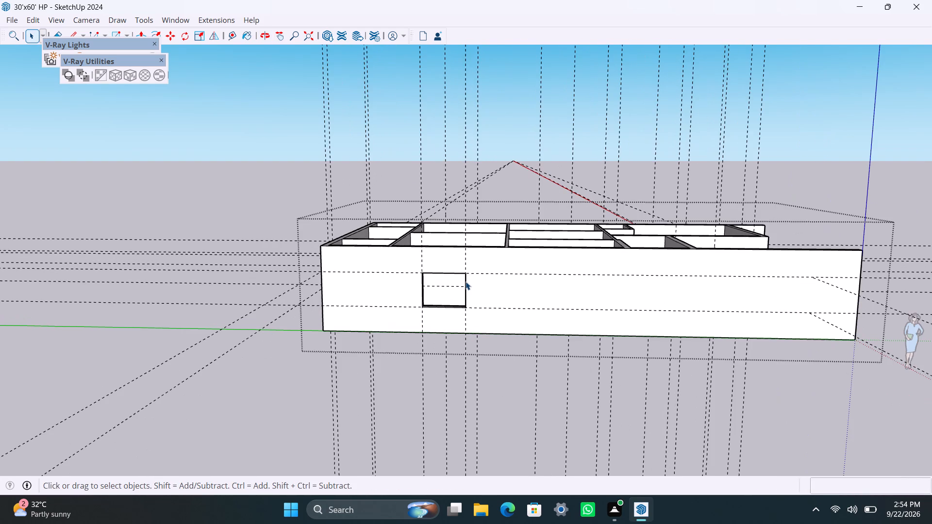
key(t)
click(466, 264)
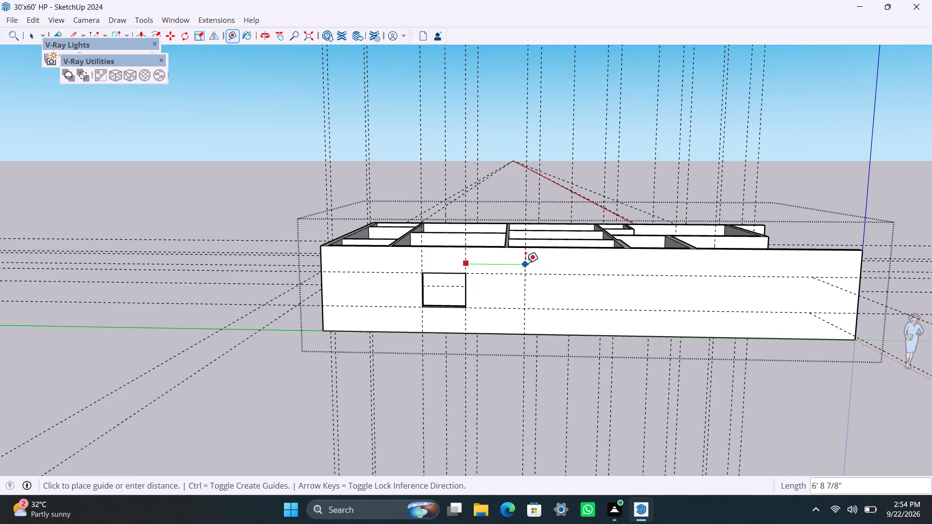
click(526, 263)
click(526, 263)
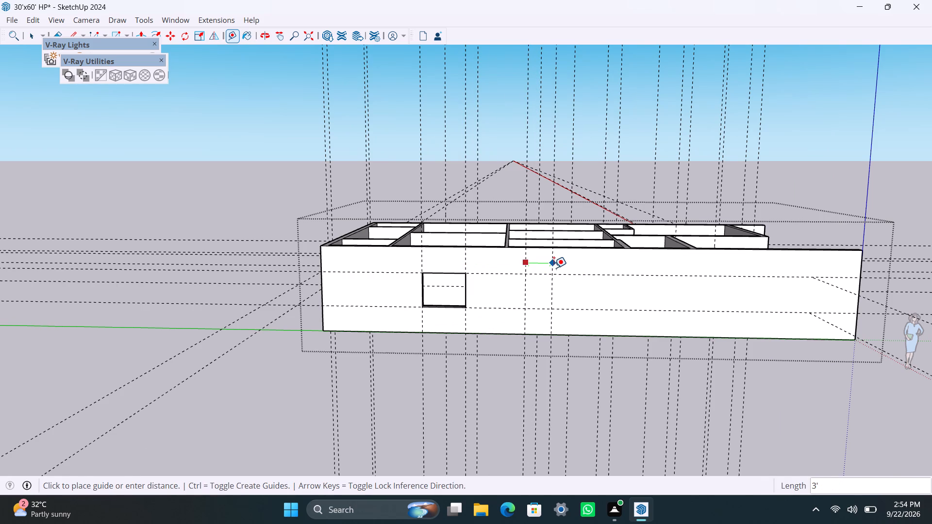
key(5)
key(apostrophe)
key(Return)
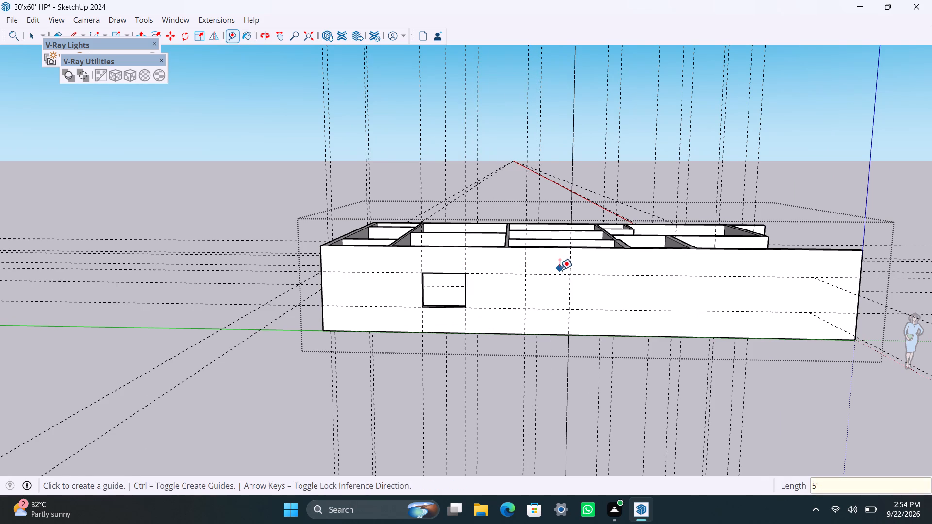
key(space)
Draw a 5' by 4' rectangle between the new guides and push it through this long wall to cut its second window opening.
key(r)
drag(527, 273, 527, 279)
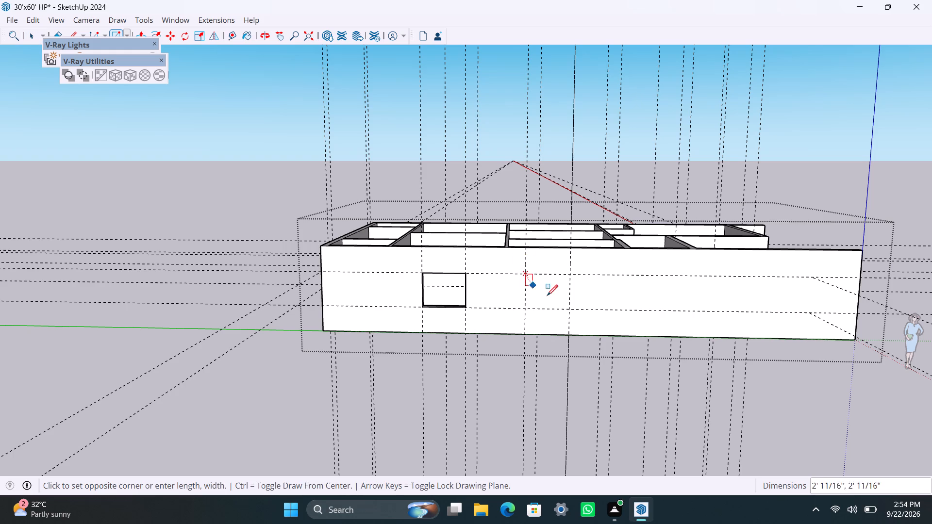
click(570, 309)
key(space)
click(555, 297)
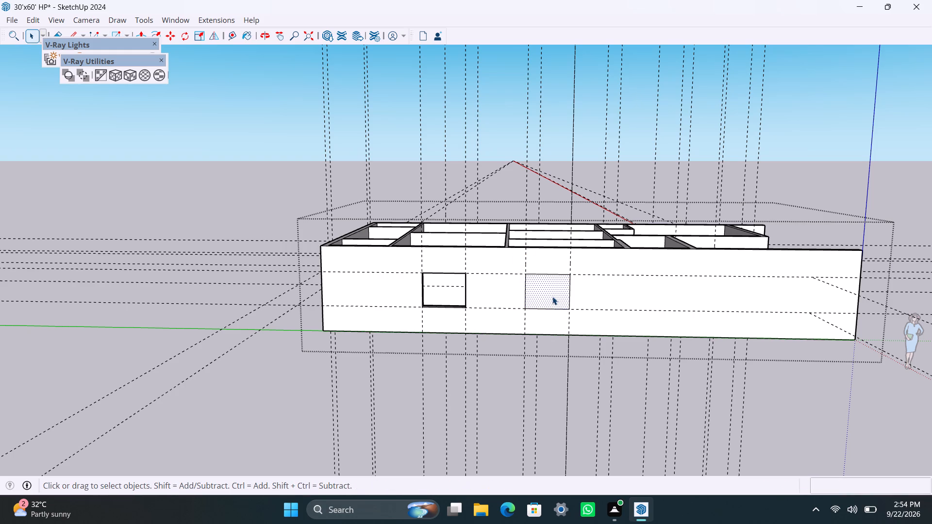
key(p)
click(552, 296)
click(542, 288)
key(space)
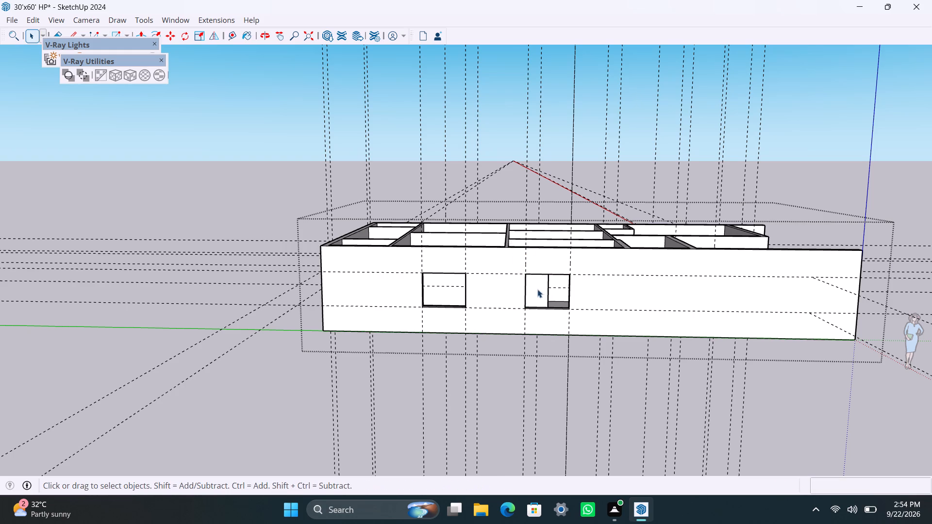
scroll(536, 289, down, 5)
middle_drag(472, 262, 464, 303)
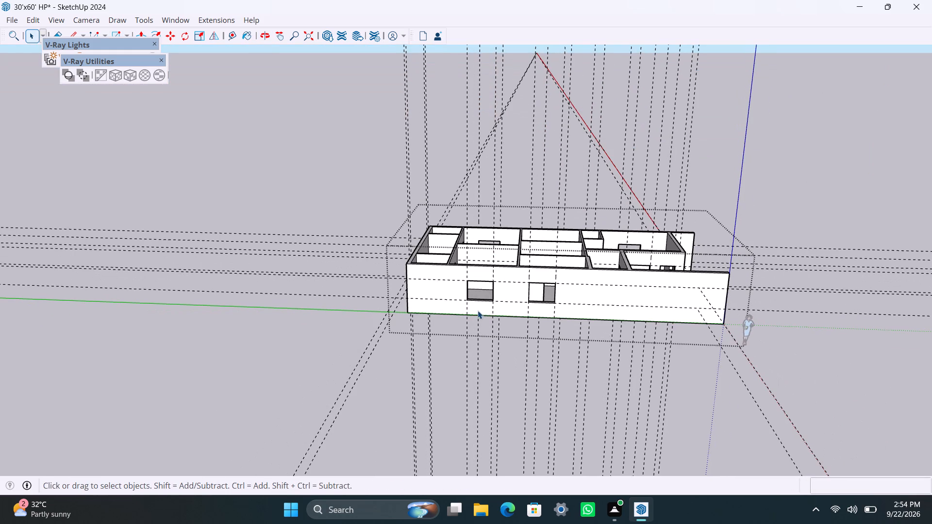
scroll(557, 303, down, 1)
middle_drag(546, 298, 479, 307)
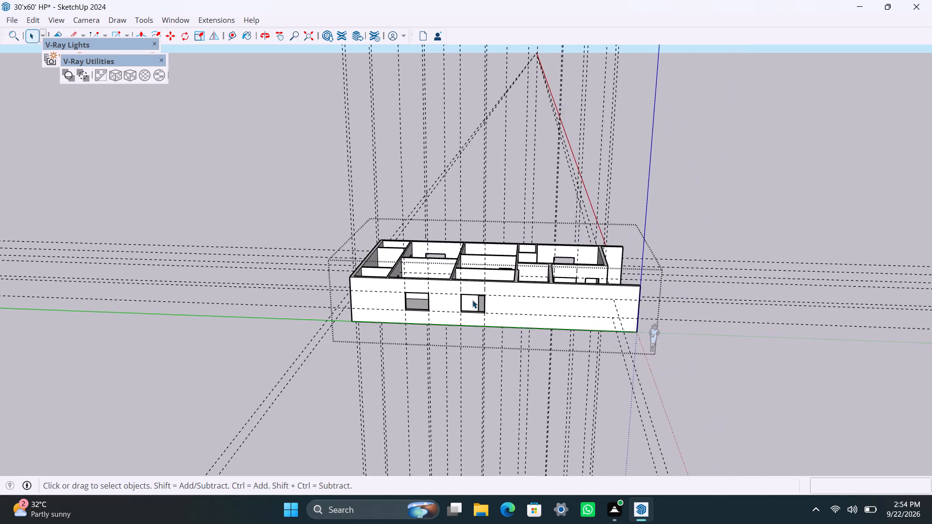
Place a vertical guide about 8' 5" past this long wall's second window, and another 4' beyond it.
scroll(485, 287, up, 4)
middle_drag(508, 306, 517, 295)
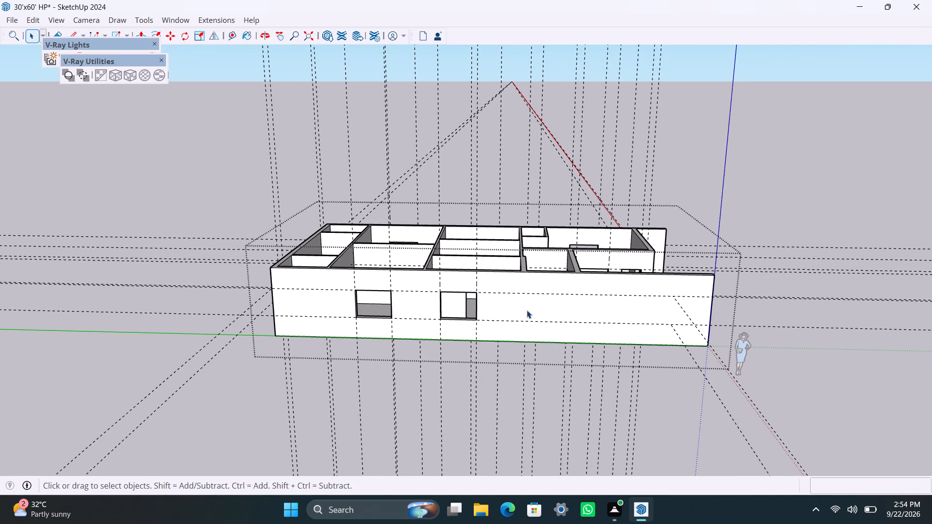
key(t)
click(477, 282)
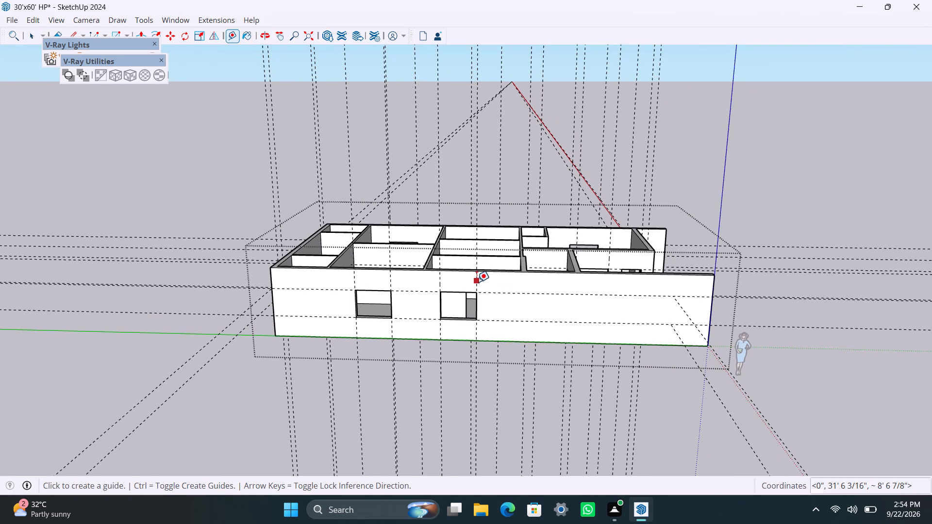
click(539, 287)
click(537, 287)
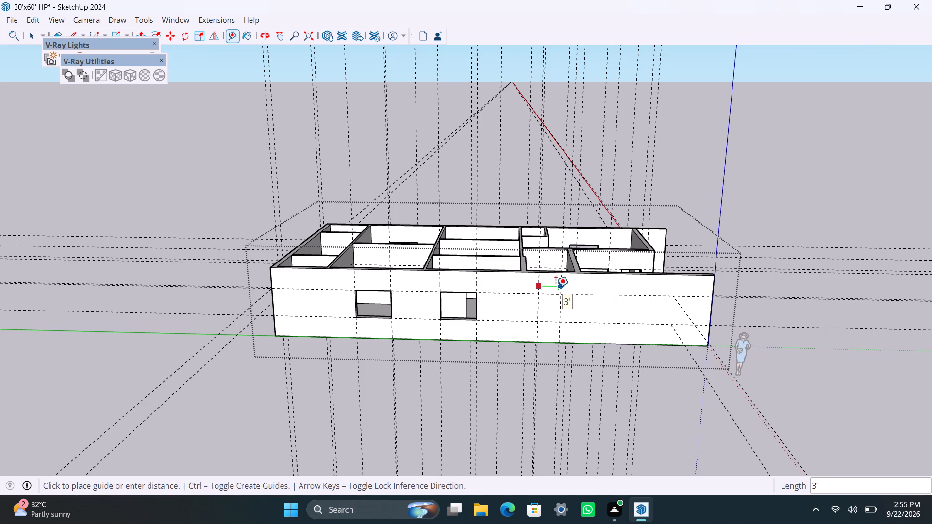
text(4')
key(Return)
Draw a 4' wide rectangle between the new guides and push it 9" through this long wall to cut its third window opening.
key(space)
scroll(556, 288, up, 3)
middle_drag(550, 288, 538, 279)
key(r)
drag(532, 296, 532, 301)
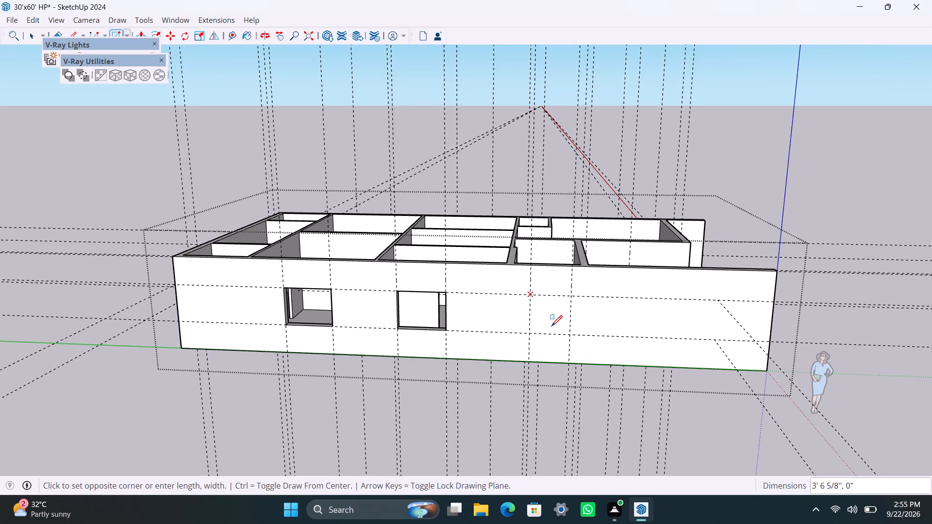
click(569, 333)
key(space)
click(552, 318)
key(p)
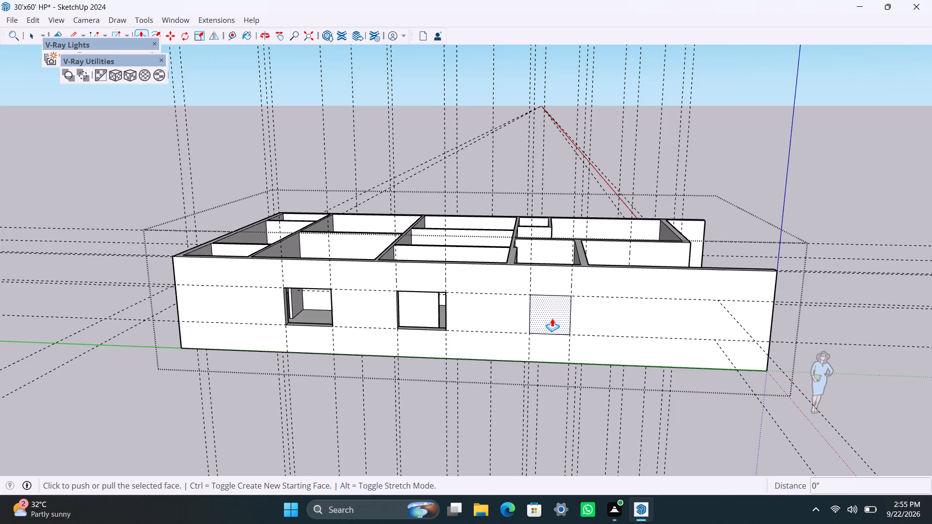
click(552, 318)
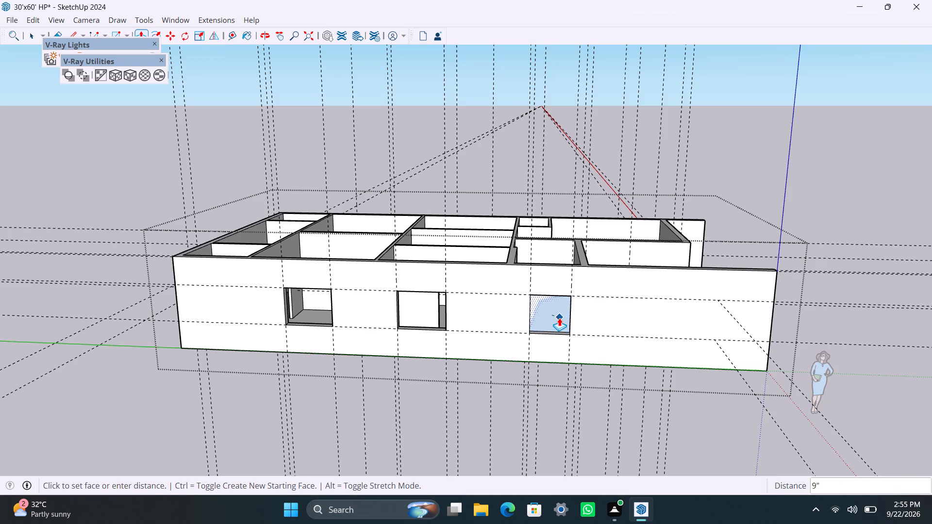
click(559, 316)
Save the model.
key(ctrl+s)
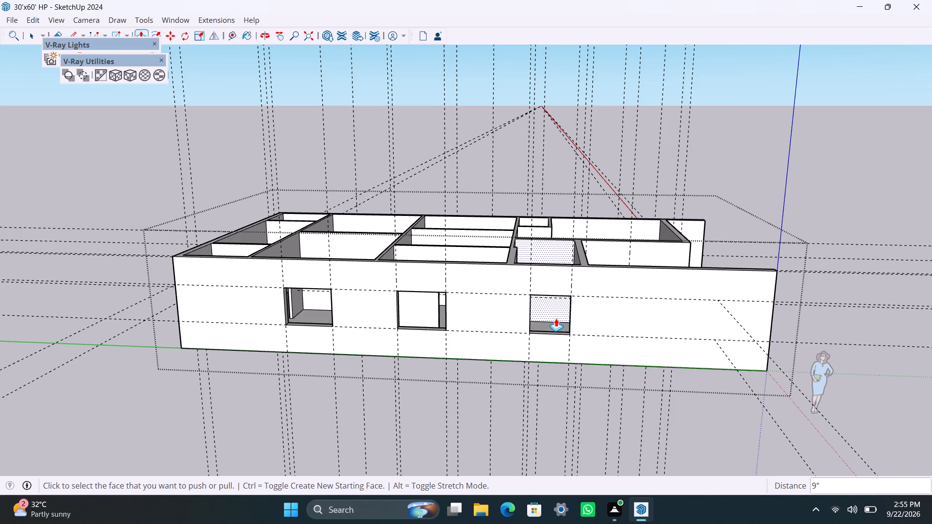
Delete all the guides in the model.
key(space)
click(33, 22)
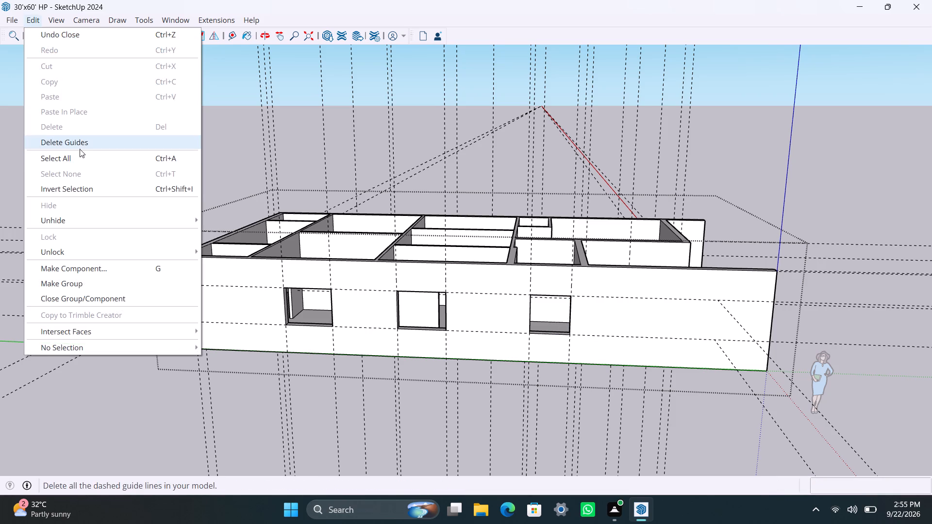
click(81, 148)
Save the model.
key(ctrl+s)
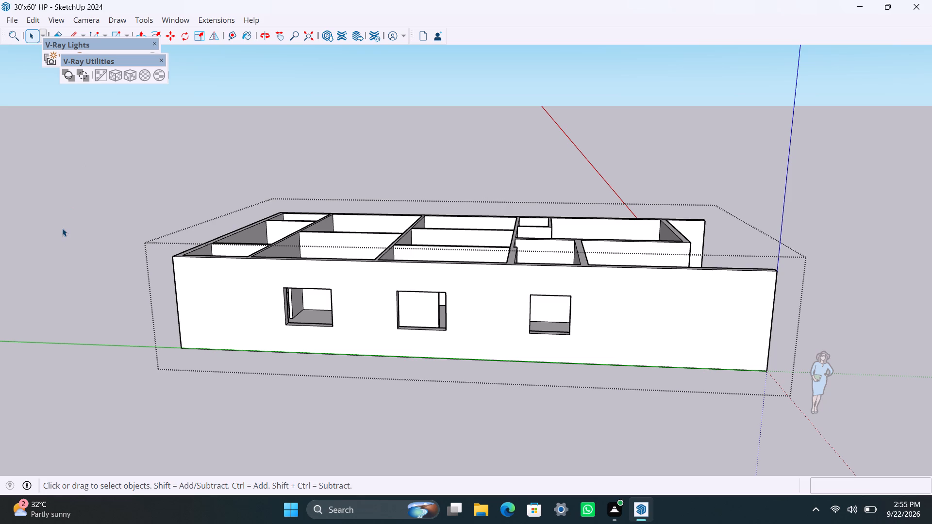
Draw a rectangle filling this long wall's third window opening and make its face and edges a group.
scroll(327, 410, down, 5)
scroll(526, 347, up, 5)
scroll(474, 334, up, 3)
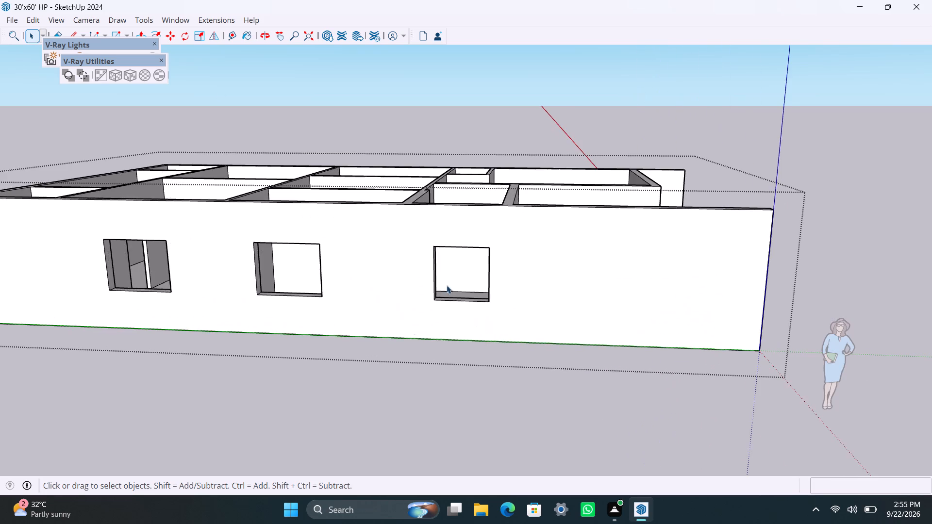
middle_drag(391, 371, 426, 316)
scroll(443, 241, up, 4)
middle_click(430, 268)
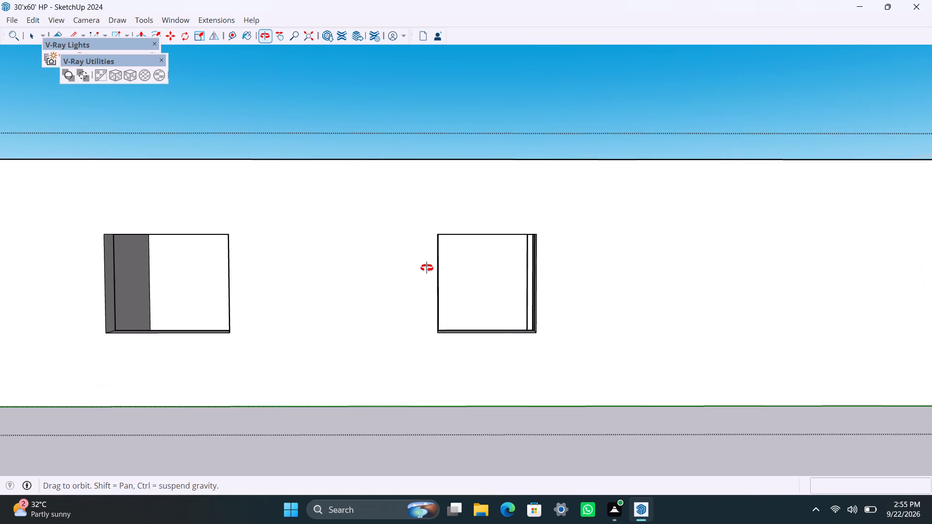
key(r)
click(441, 233)
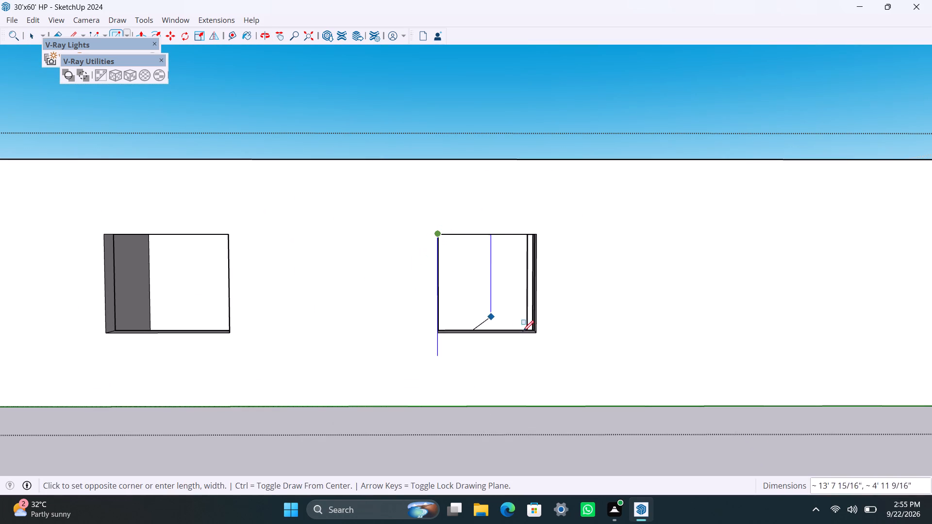
click(537, 332)
key(space)
double_click(496, 303)
right_click(496, 303)
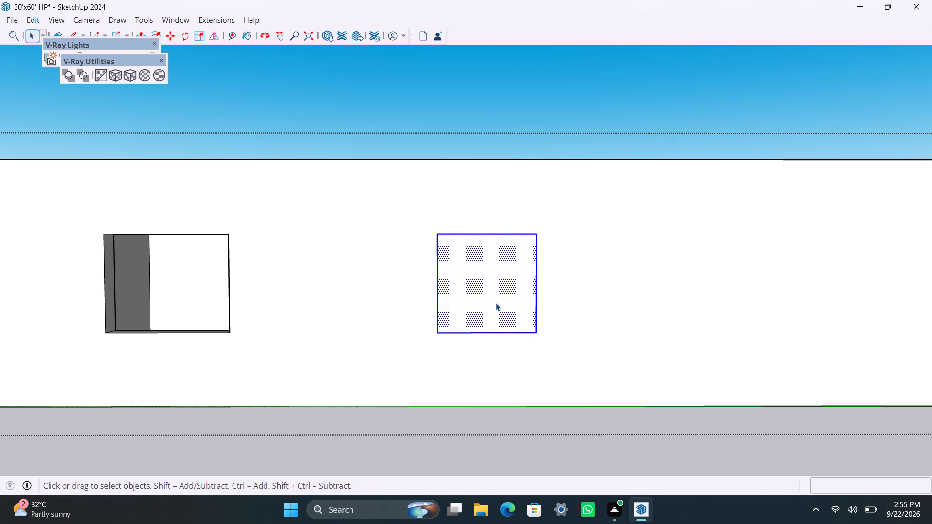
click(540, 129)
Inside the group, offset the rectangle 2" inward and delete the inner face to leave a window frame.
triple_click(458, 266)
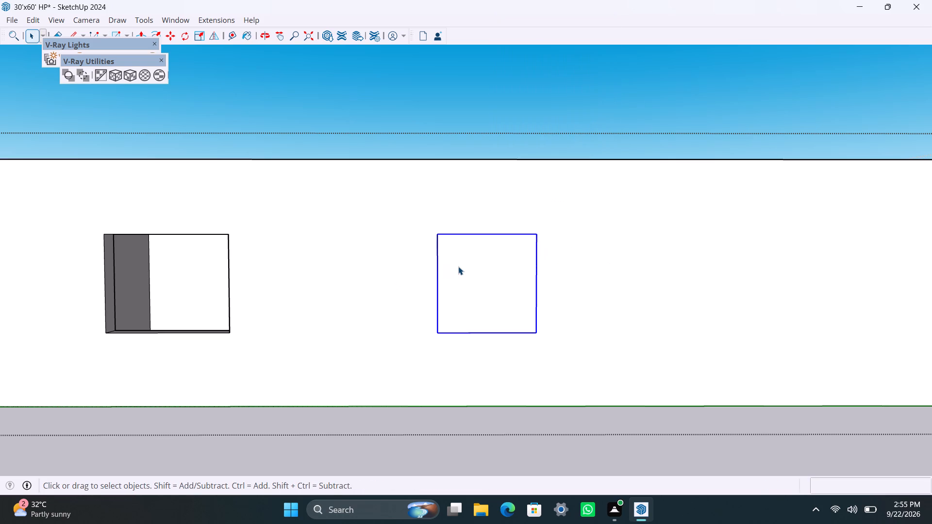
key(f)
click(458, 265)
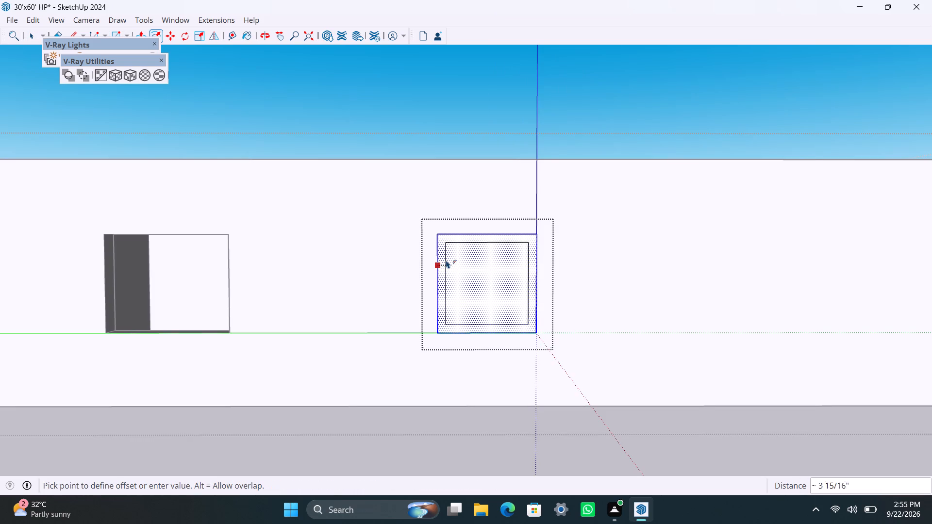
text(2")
key(Return)
key(space)
click(457, 289)
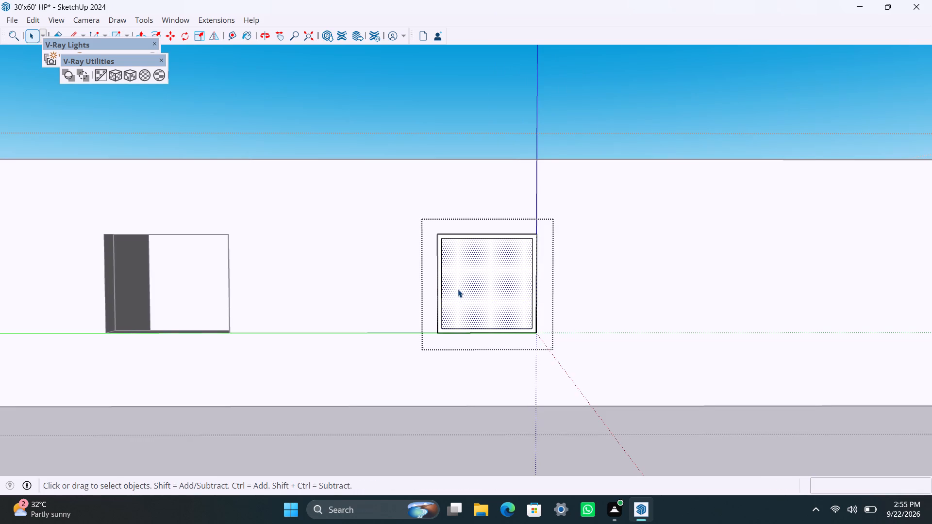
key(Delete)
Extrude the window frame's face outward by 1.5", and by another 1.5".
scroll(447, 301, up, 6)
middle_drag(447, 310, 432, 374)
scroll(428, 365, down, 4)
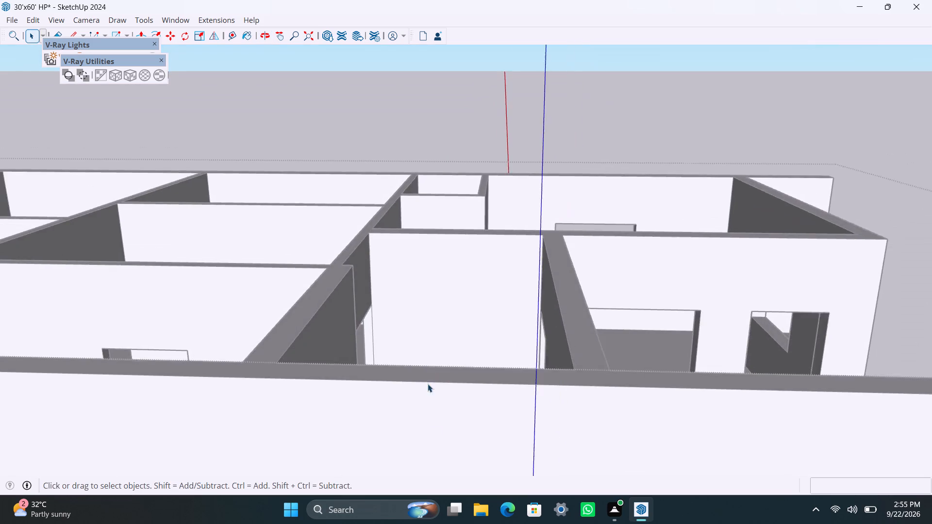
middle_drag(450, 429, 443, 222)
scroll(438, 248, up, 2)
middle_drag(431, 251, 426, 348)
scroll(394, 351, up, 2)
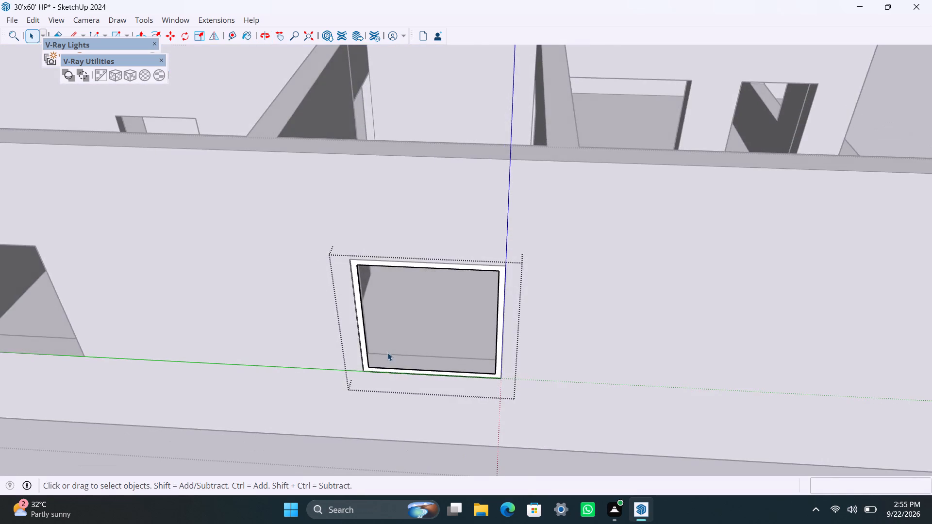
scroll(387, 352, up, 4)
click(336, 329)
key(p)
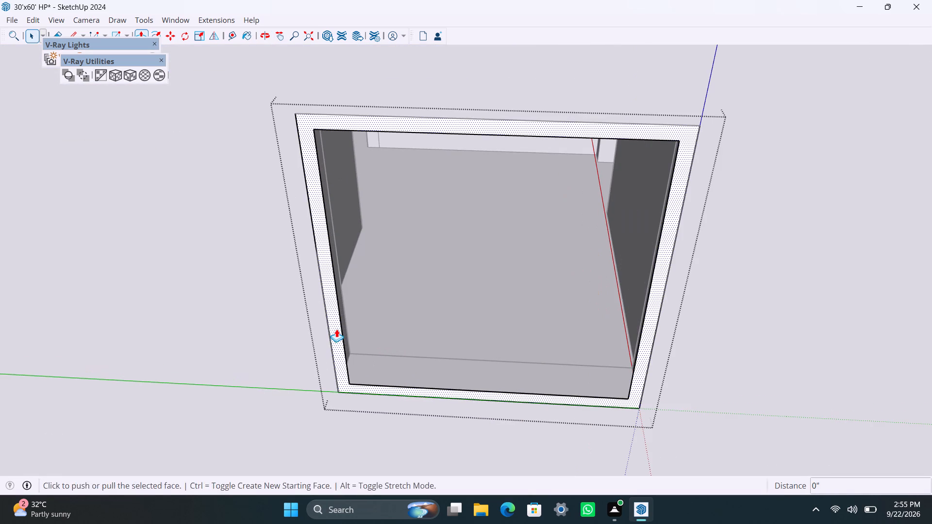
click(336, 329)
text(1.5")
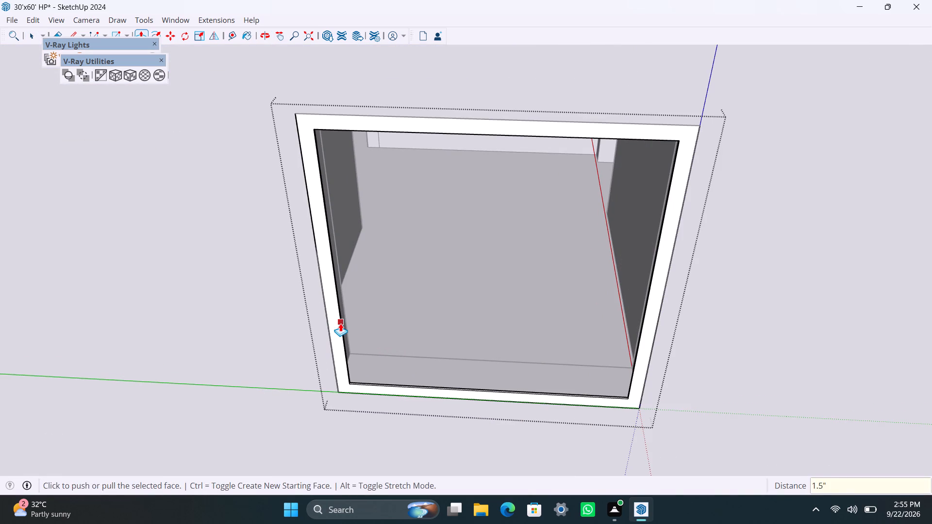
key(Return)
click(341, 341)
text(1.5")
key(Return)
key(space)
Draw a rectangle over one half of the frame opening, ending at its bottom edge's midpoint, and delete the other half's face.
key(r)
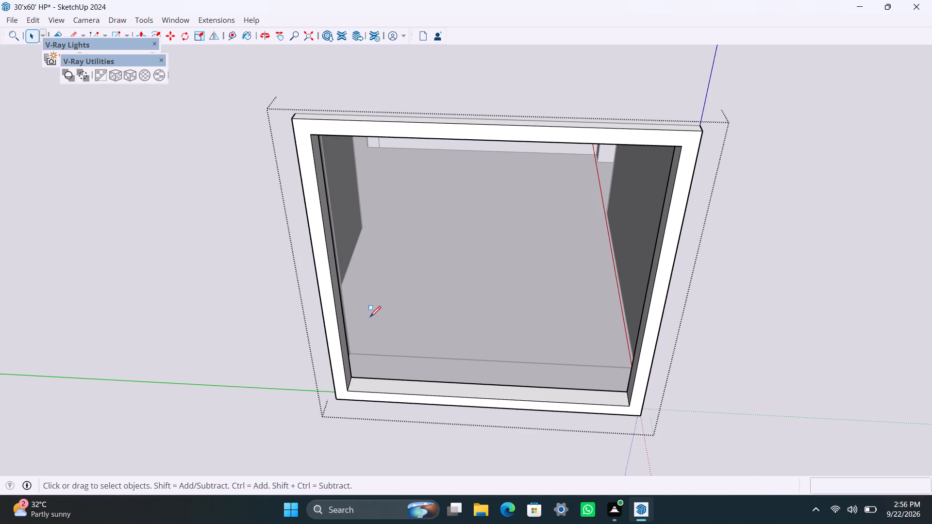
click(313, 139)
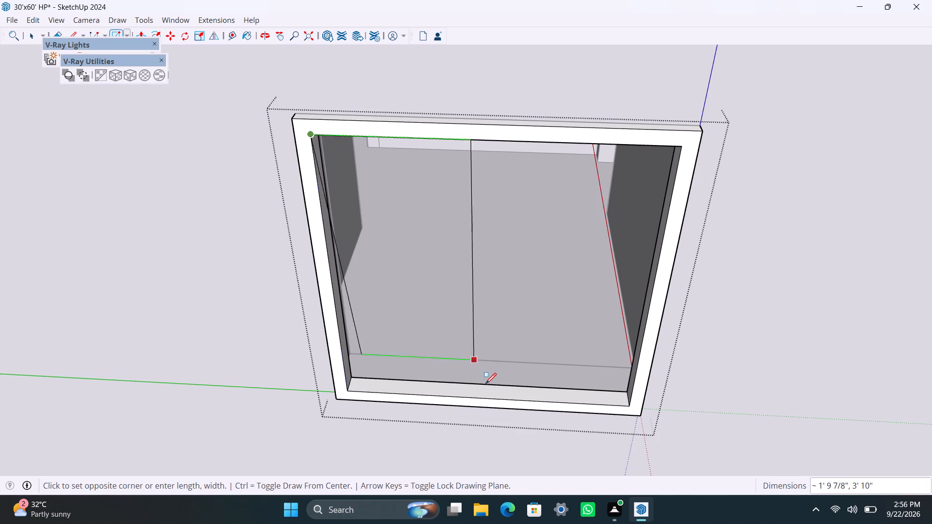
click(488, 398)
key(space)
click(549, 357)
key(Delete)
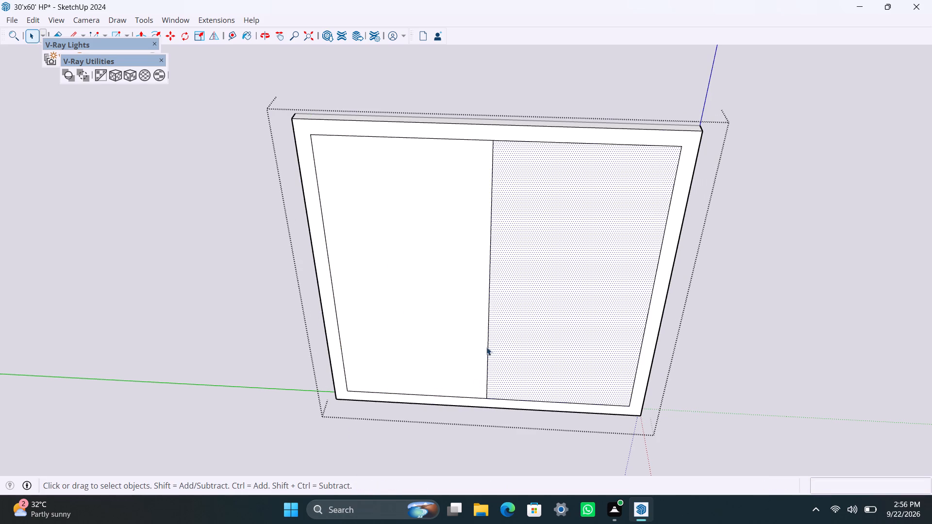
Group the remaining half pane and extrude it 8 mm inside its group.
double_click(484, 345)
right_click(482, 344)
click(521, 164)
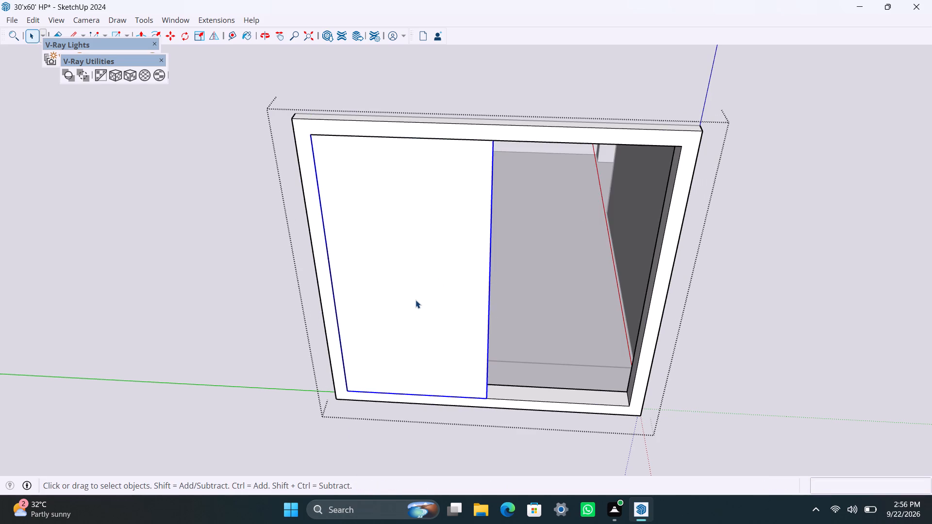
triple_click(416, 300)
key(p)
click(417, 300)
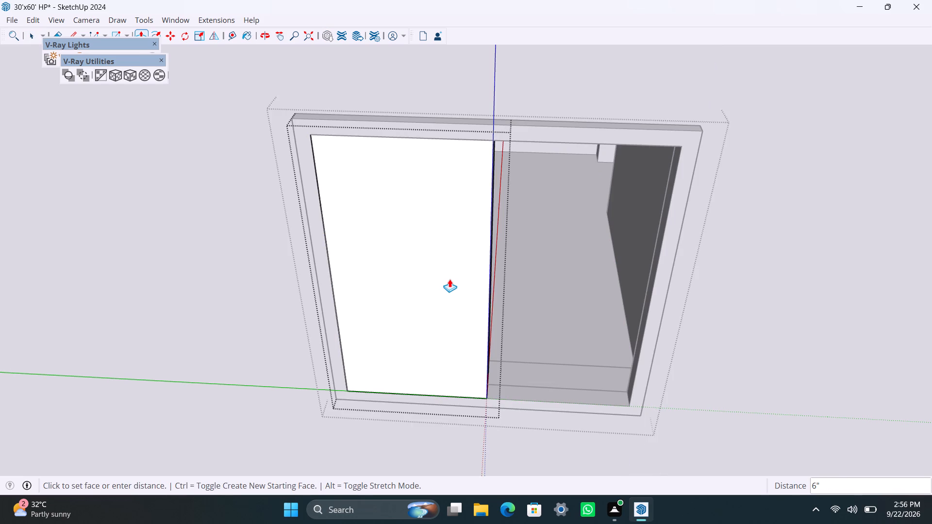
text(8MM)
key(Return)
key(space)
scroll(464, 269, down, 11)
click(532, 317)
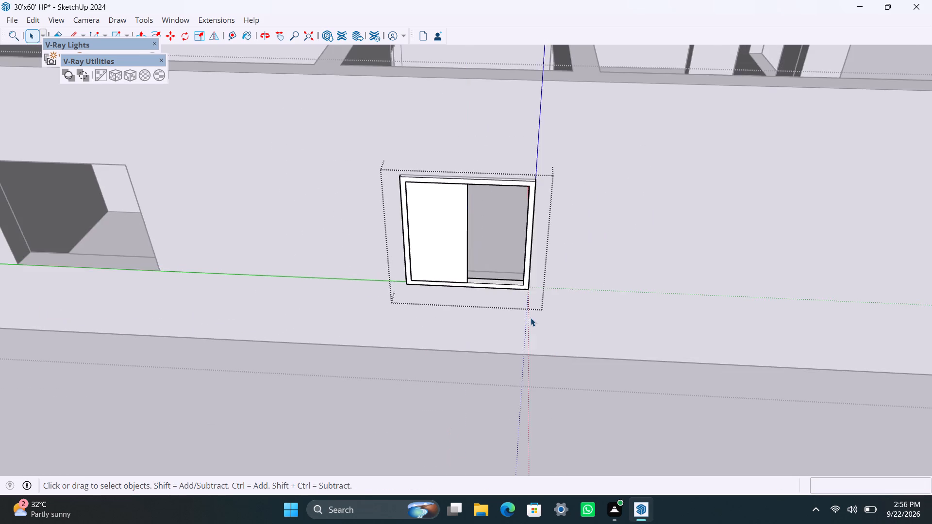
Move the pane about 1 3/16" back into the depth of the window frame.
scroll(505, 301, up, 4)
middle_drag(489, 303, 340, 323)
scroll(400, 194, up, 11)
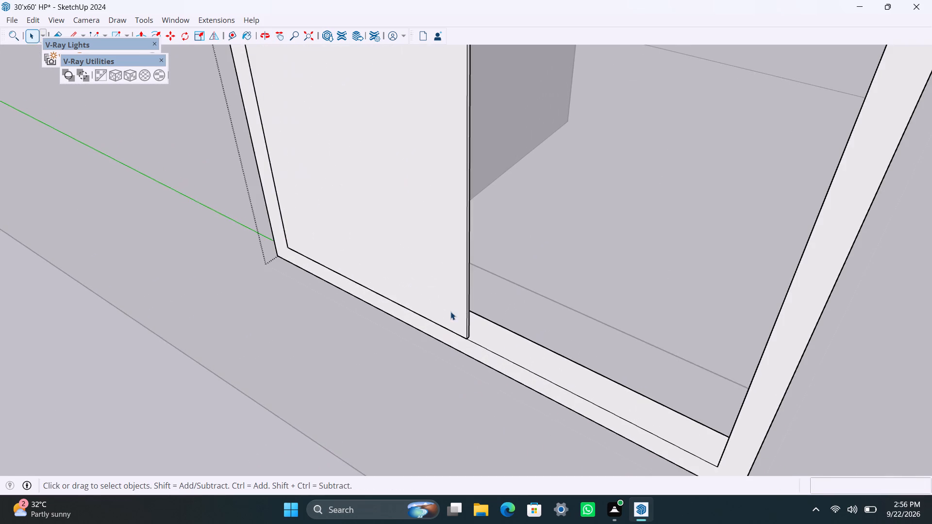
click(451, 312)
scroll(465, 337, up, 7)
key(m)
click(466, 339)
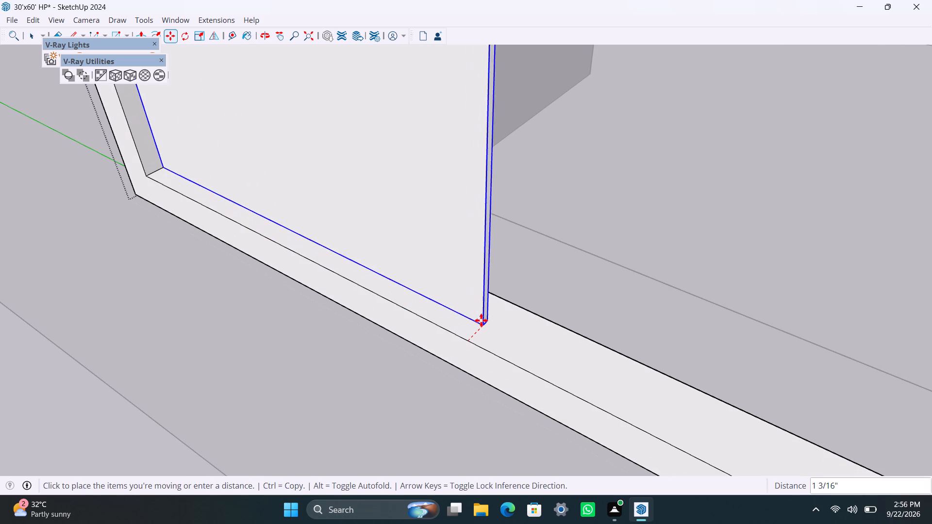
click(484, 317)
Copy the pane sideways into the other half of the window frame, snapping it to the frame's inner front corner.
scroll(458, 284, down, 17)
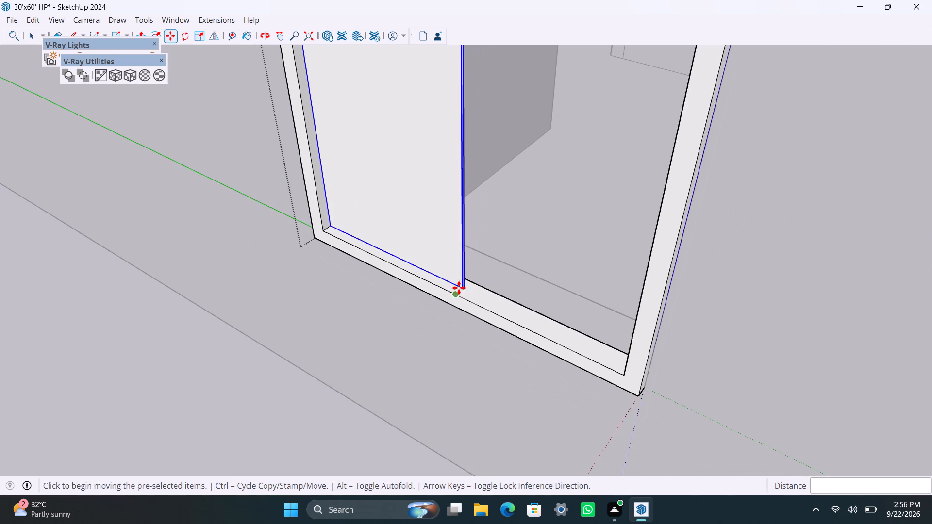
click(460, 285)
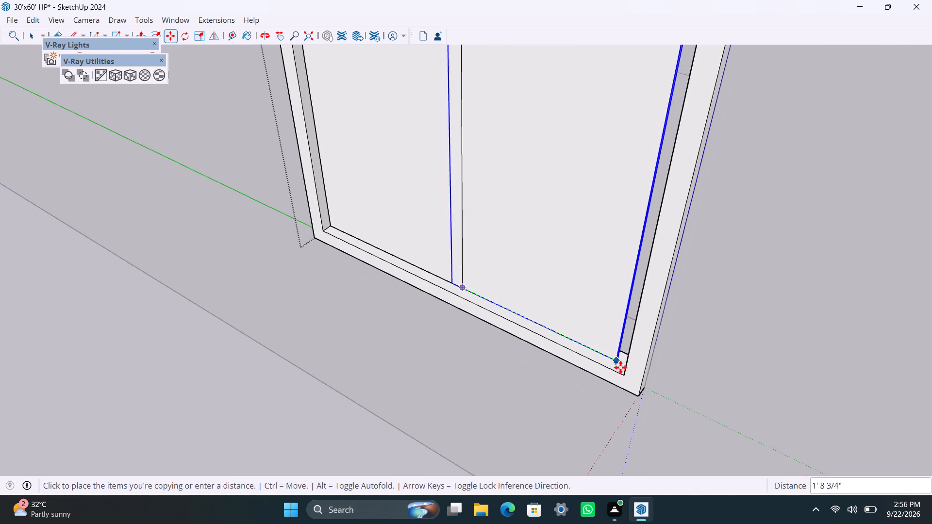
click(623, 373)
Move the copied pane about 1 1/8" back into the frame so it sits against the first pane's front face.
scroll(488, 323, up, 13)
middle_drag(399, 334, 512, 336)
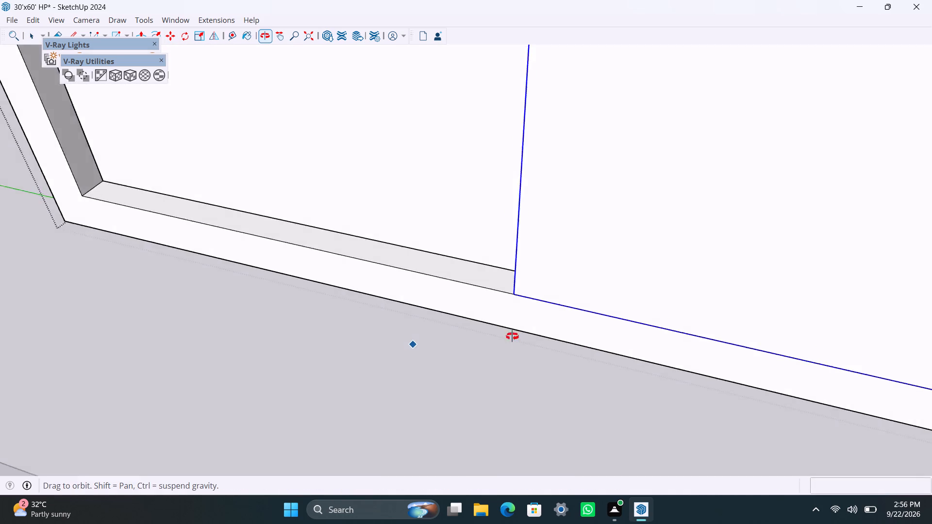
middle_drag(512, 336, 768, 335)
scroll(566, 224, up, 9)
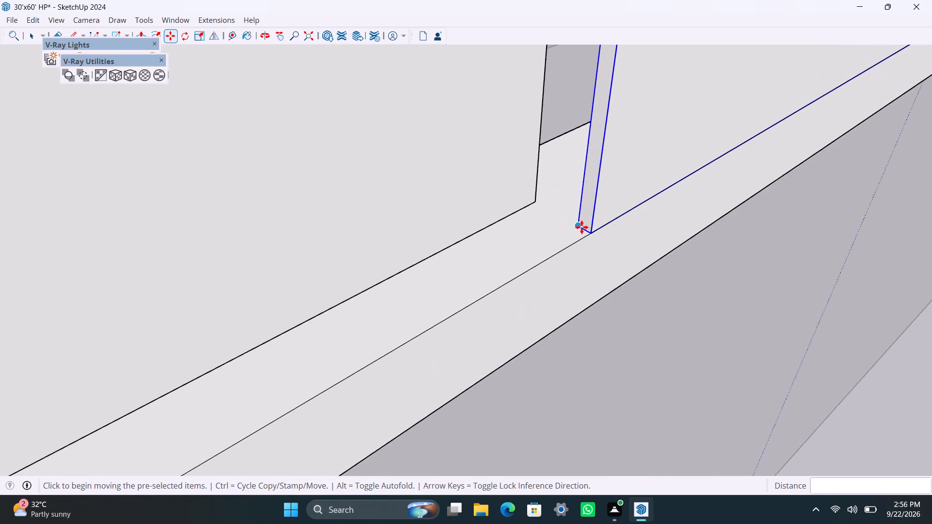
scroll(582, 227, up, 5)
click(580, 227)
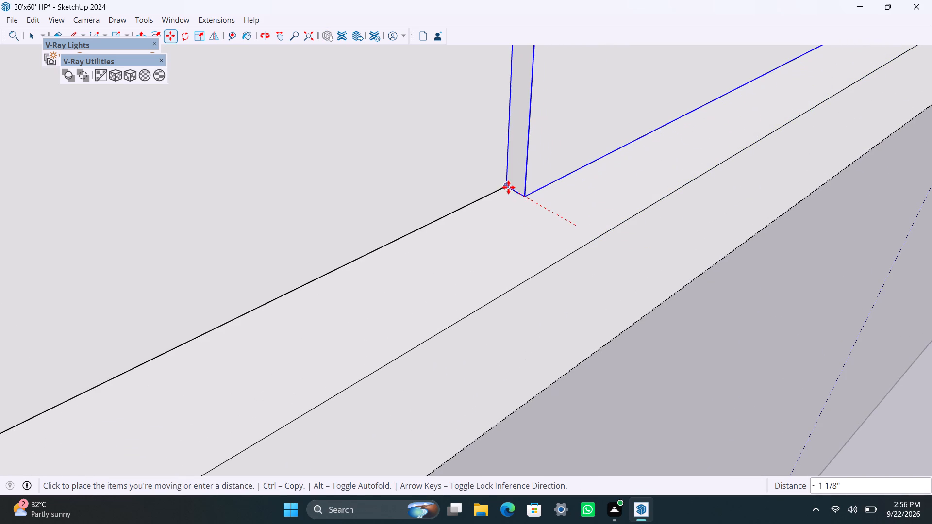
click(508, 187)
scroll(487, 199, up, 1)
scroll(477, 224, down, 20)
scroll(477, 224, down, 15)
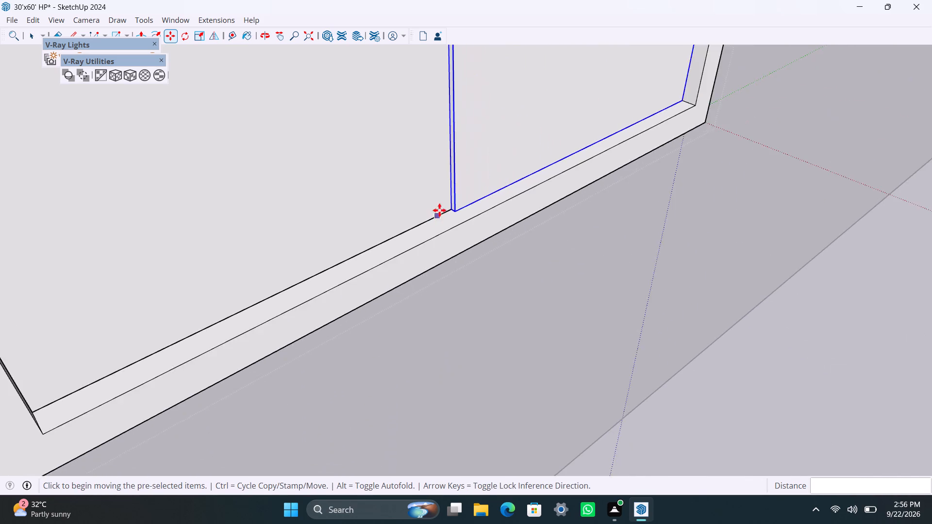
scroll(439, 210, down, 20)
scroll(439, 210, down, 20)
scroll(439, 210, down, 1)
middle_drag(473, 255, 305, 244)
key(space)
scroll(349, 238, up, 4)
middle_drag(401, 255, 371, 227)
scroll(378, 225, up, 1)
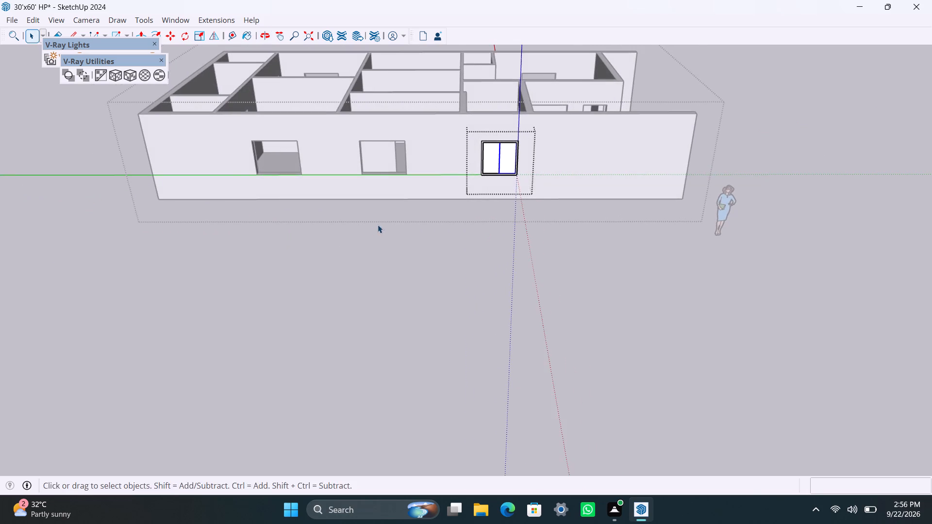
Draw a rectangle corner to corner over the middle window opening of the long outer wall and group it.
shift+middle_drag(379, 225, 435, 249)
scroll(425, 216, up, 5)
click(383, 208)
scroll(416, 164, up, 3)
middle_drag(351, 171, 340, 153)
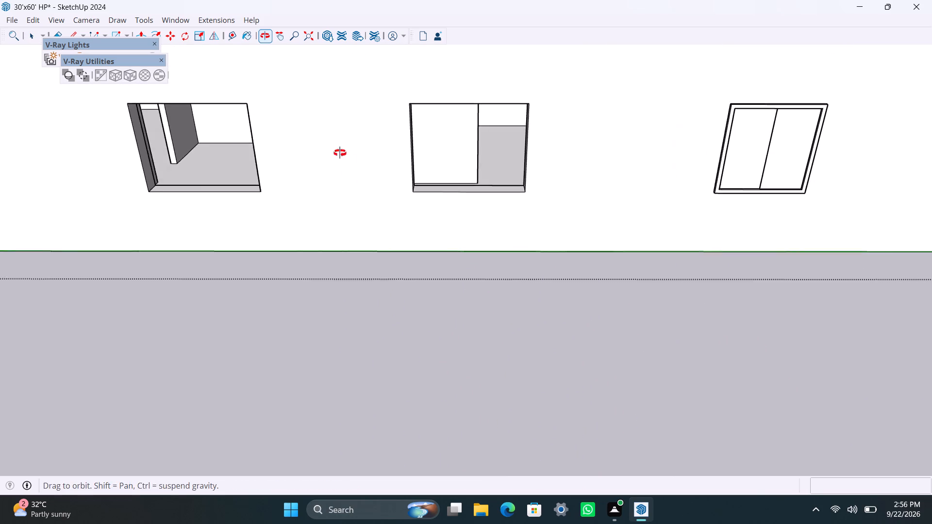
middle_drag(340, 153, 315, 120)
middle_drag(323, 136, 342, 233)
scroll(348, 194, down, 4)
middle_drag(349, 193, 349, 191)
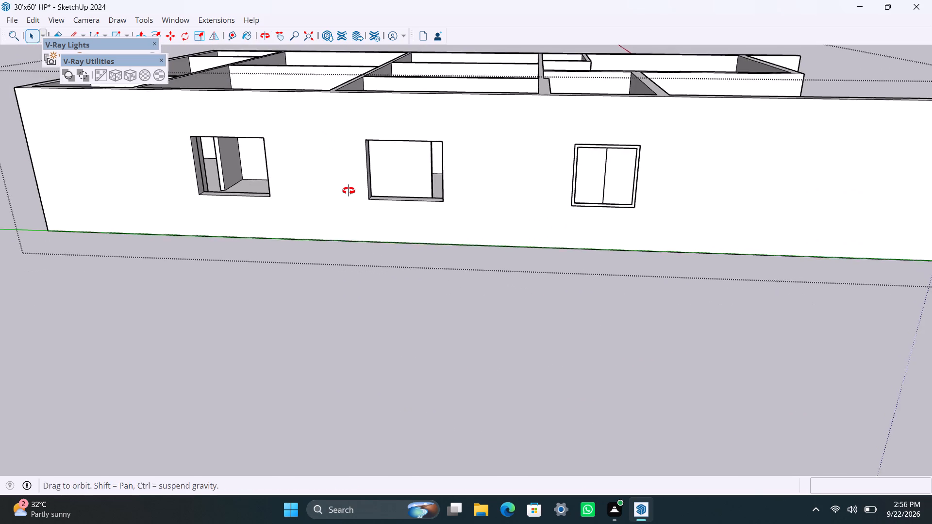
middle_drag(349, 191, 349, 180)
scroll(349, 164, down, 3)
middle_drag(347, 164, 342, 164)
shift+middle_drag(341, 159, 359, 223)
scroll(372, 217, up, 4)
key(r)
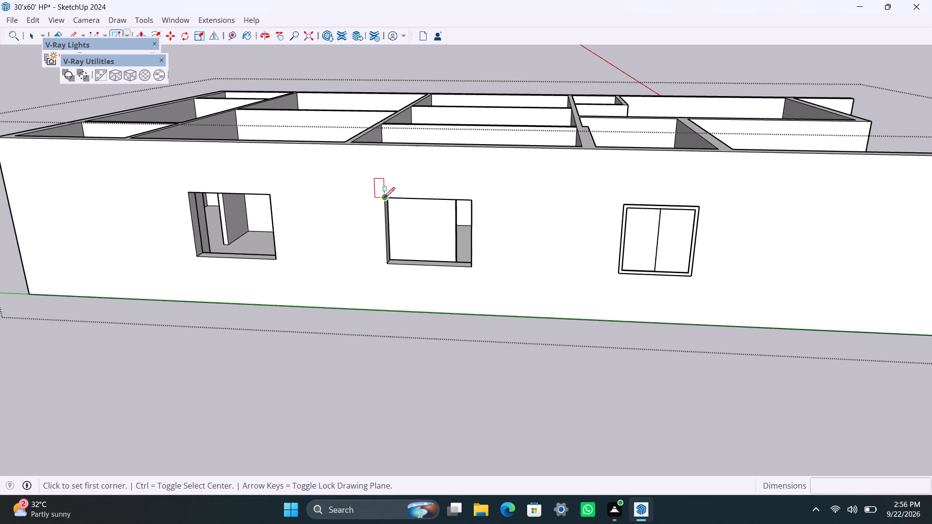
click(384, 198)
click(473, 267)
key(space)
double_click(447, 241)
right_click(447, 240)
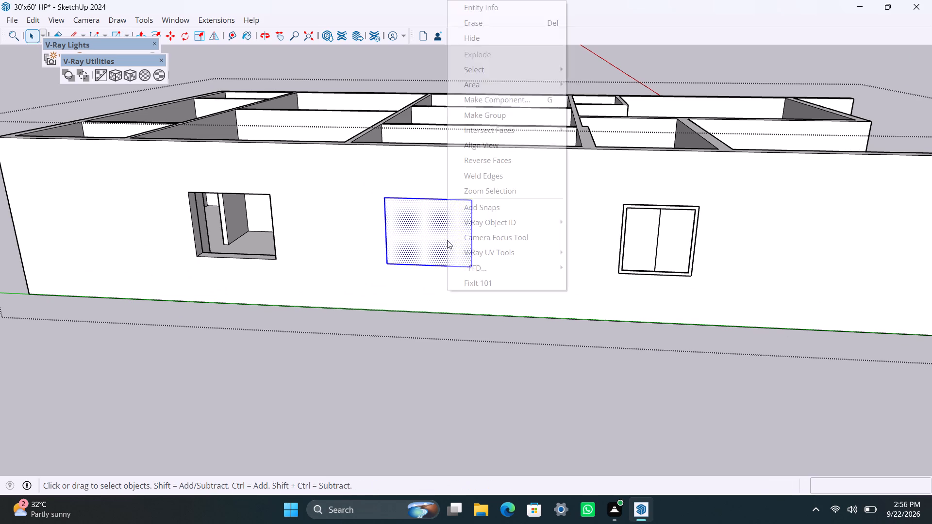
click(495, 116)
Inside the group, offset the rectangle's edges 2" inward and delete the inner face to leave a frame outline.
scroll(406, 232, up, 3)
double_click(404, 231)
click(402, 227)
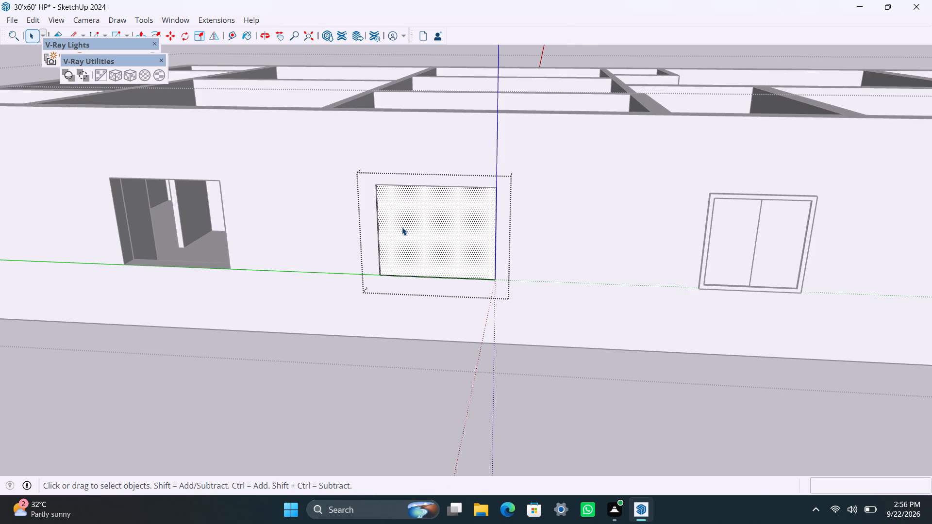
key(f)
click(396, 216)
text(2")
key(Return)
key(space)
click(426, 235)
key(Delete)
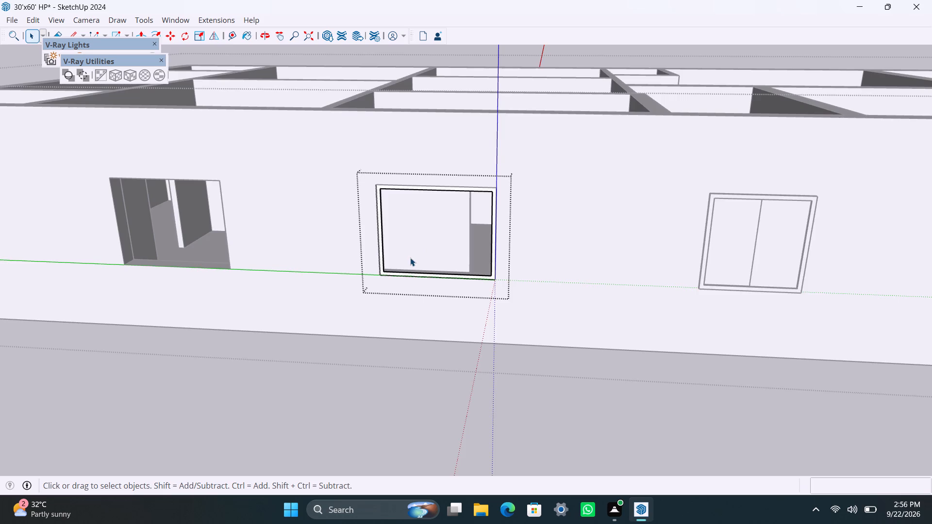
Extrude the middle window's frame face by 1.5", then by a further 1.5" to thicken the frame.
scroll(388, 278, up, 9)
click(376, 254)
key(p)
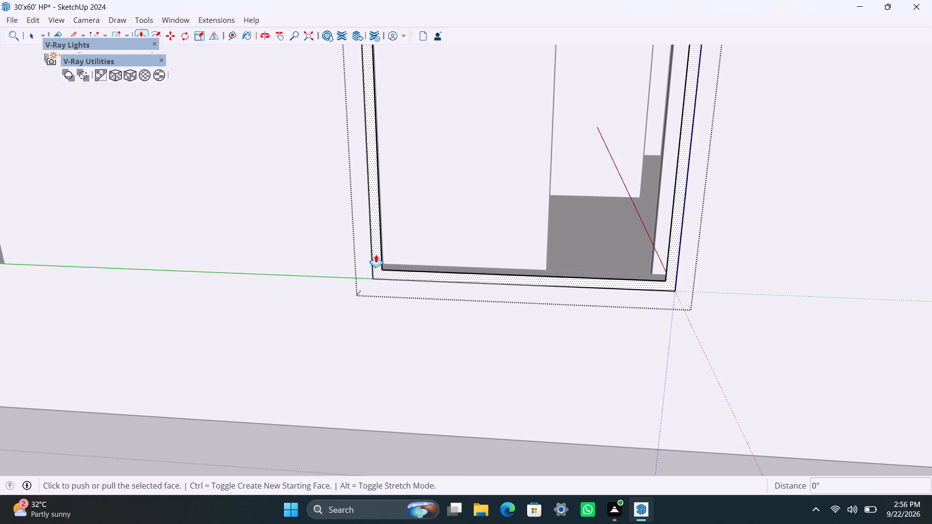
click(376, 254)
text(1.5")
key(Return)
click(378, 264)
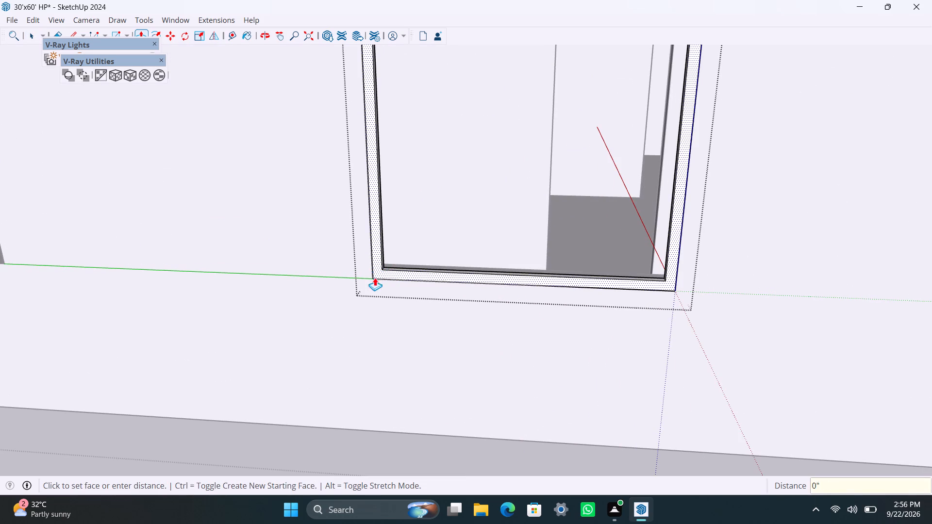
text(1.5")
key(Return)
key(space)
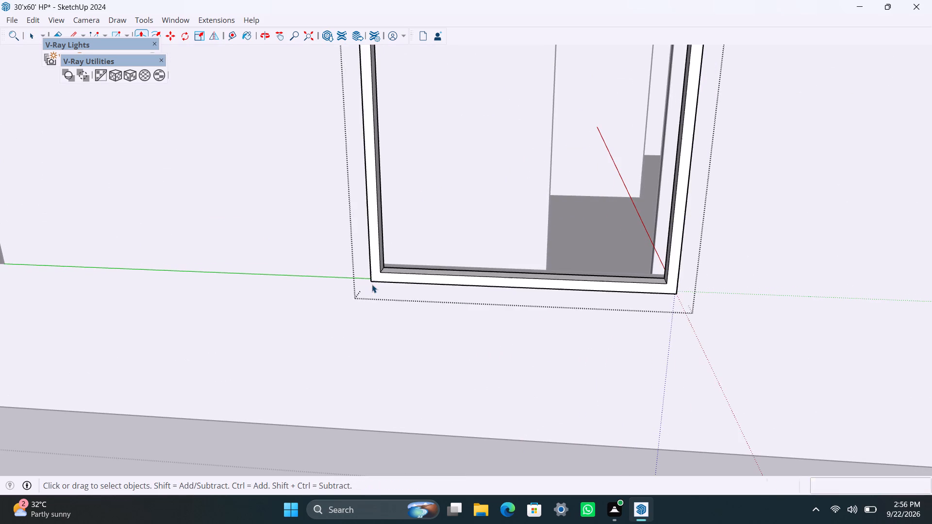
Draw a pane rectangle across half of the frame's inner opening, delete the other half's face, and group the remaining pane.
scroll(372, 284, down, 4)
scroll(389, 204, up, 2)
key(r)
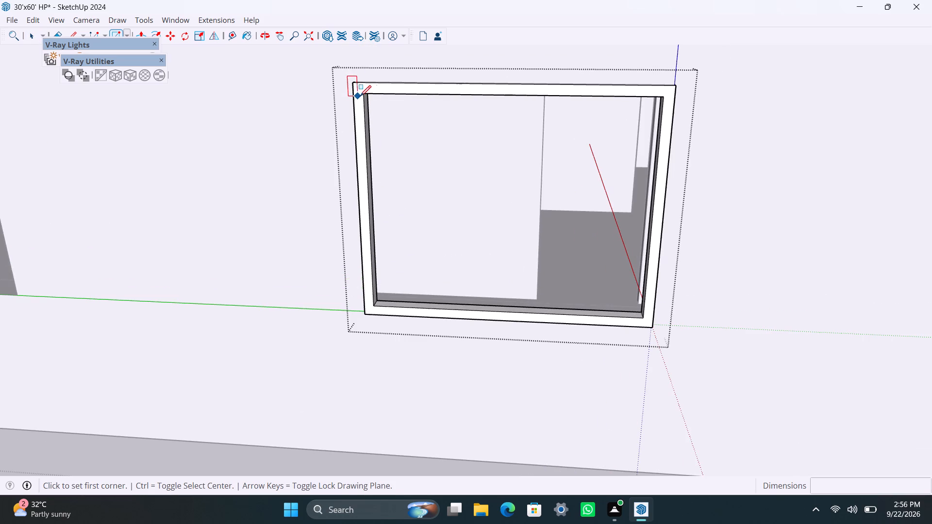
click(367, 96)
click(504, 311)
key(space)
click(532, 292)
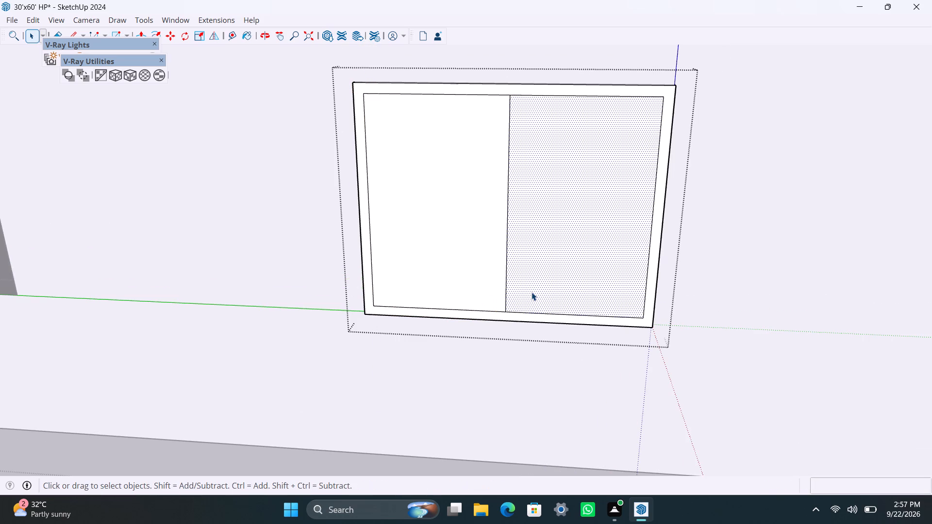
key(Delete)
double_click(499, 285)
right_click(499, 285)
click(528, 111)
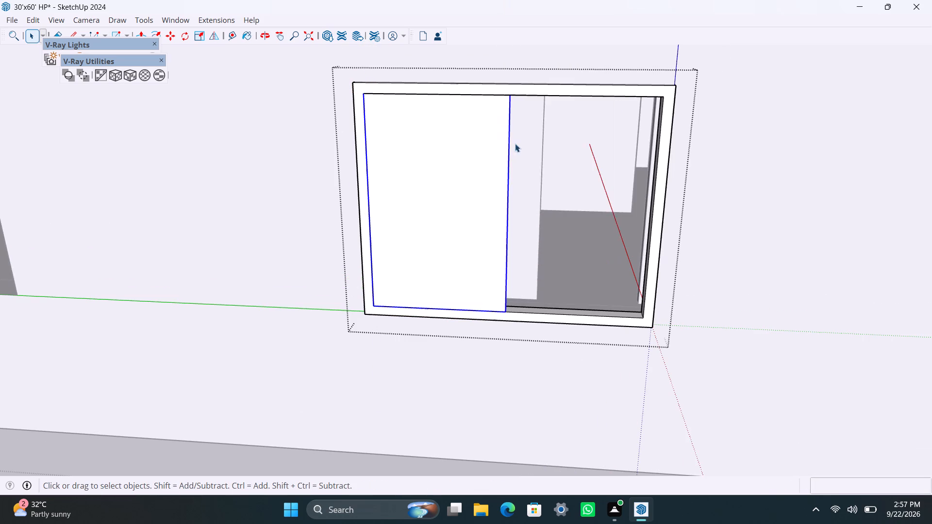
Extrude the half pane 8 mm inside its group and close that group.
scroll(464, 261, up, 3)
middle_drag(466, 291, 357, 335)
scroll(443, 306, up, 2)
triple_click(462, 278)
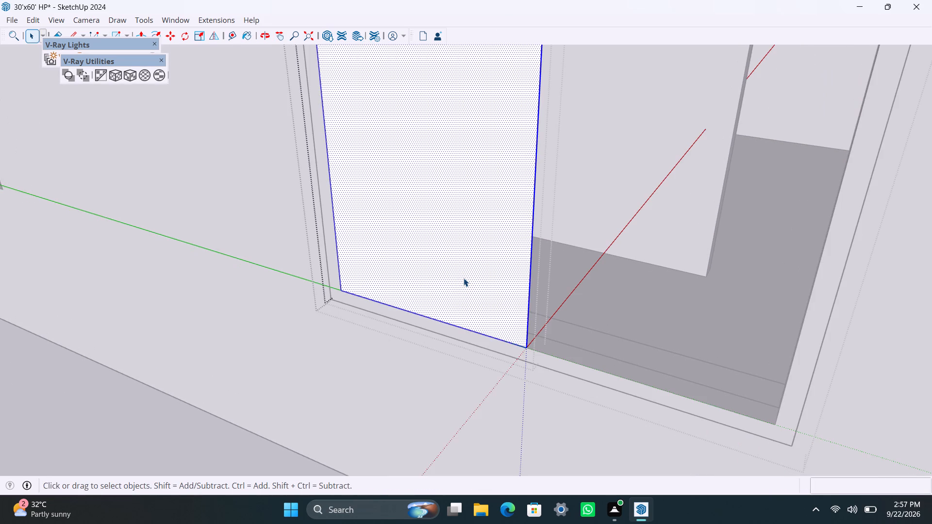
key(p)
click(464, 278)
key(8)
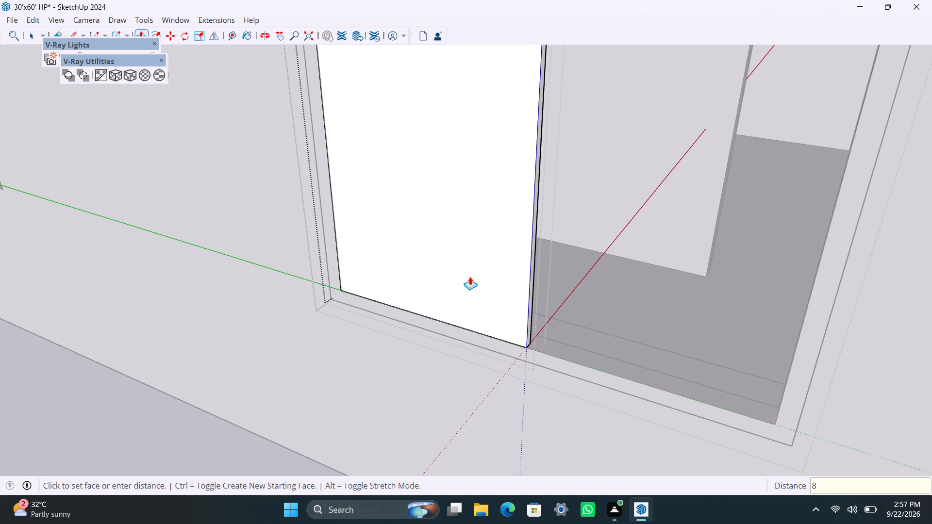
text(MM)
key(Return)
key(space)
click(474, 478)
click(491, 385)
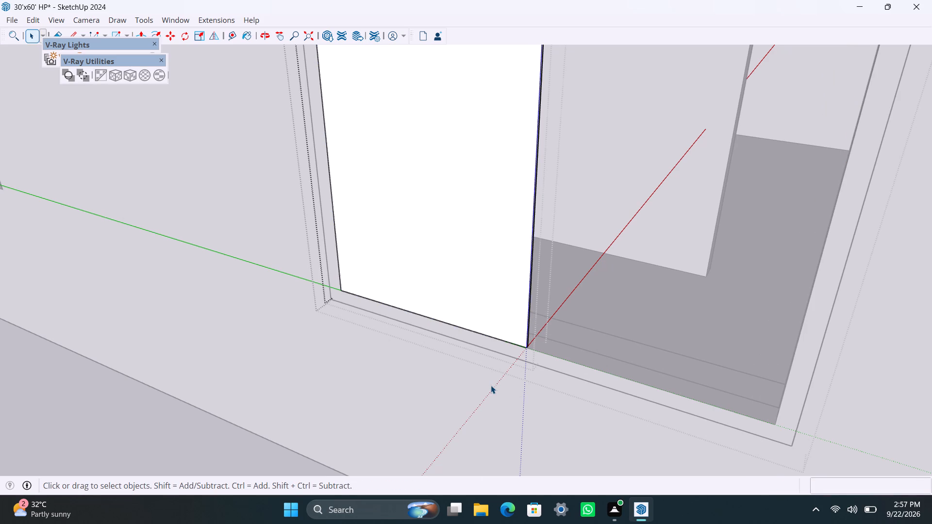
Move the pane back from the frame's front face into the depth of the middle window frame.
scroll(492, 383, up, 6)
click(537, 319)
scroll(539, 319, up, 6)
middle_drag(548, 327, 505, 344)
scroll(519, 351, up, 5)
key(m)
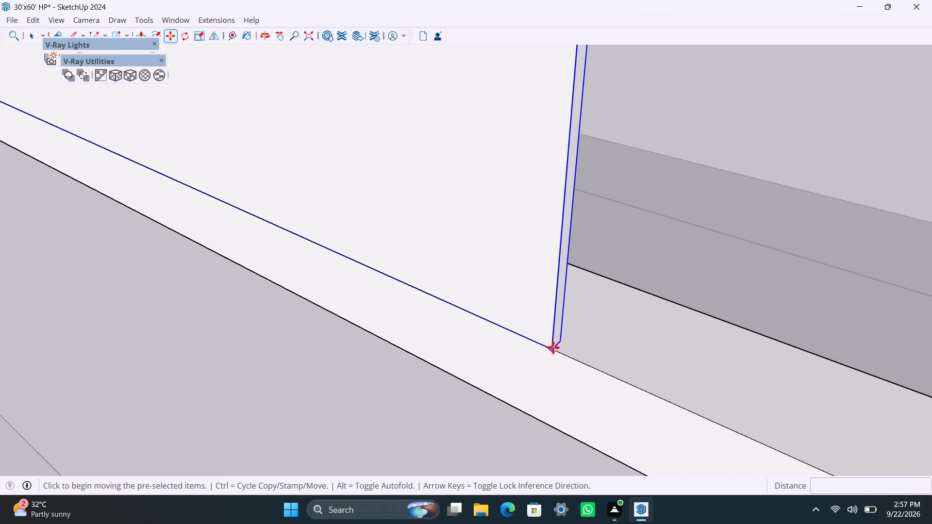
click(553, 347)
click(582, 313)
Copy the pane sideways into the empty half of the middle frame, snapping it to the frame's inner front corner.
scroll(573, 314, down, 12)
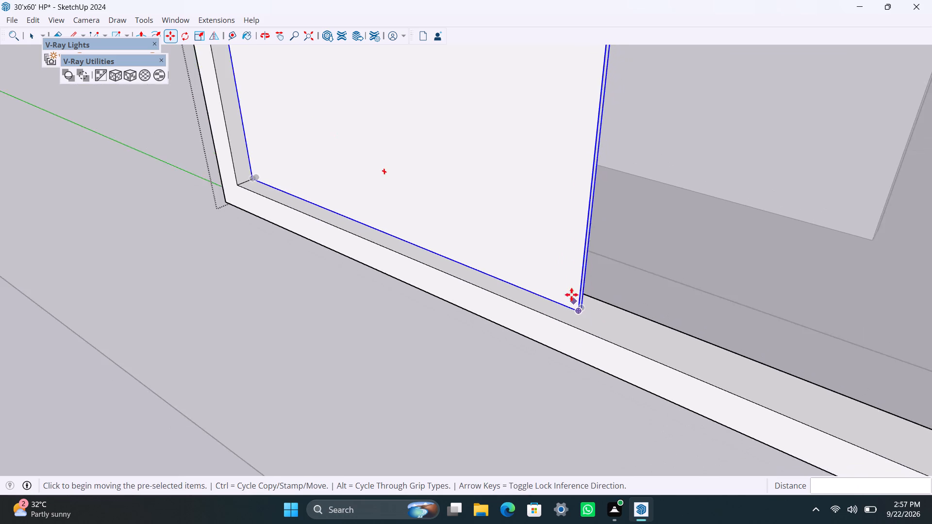
scroll(571, 295, down, 14)
ctrl+click(574, 287)
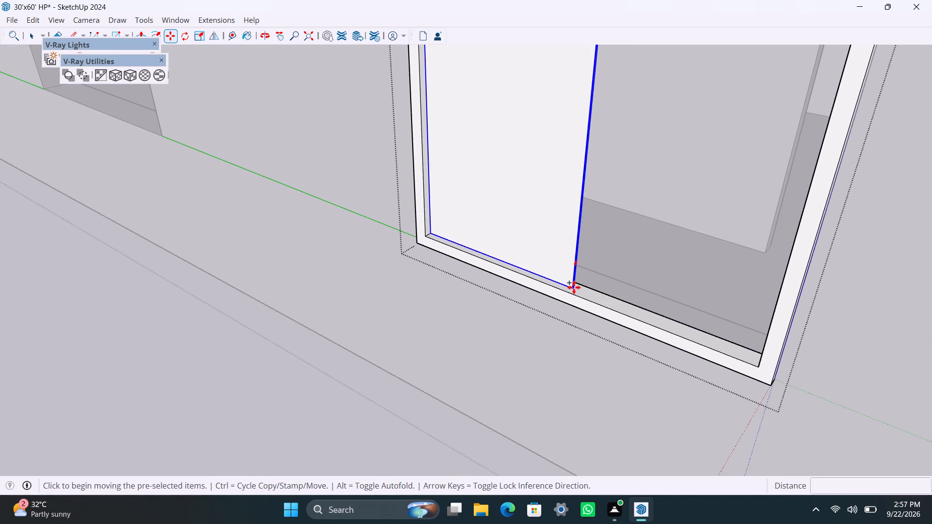
click(758, 364)
Move the copied pane back into the frame against the first pane's front face, and leave the window group.
scroll(531, 300, up, 3)
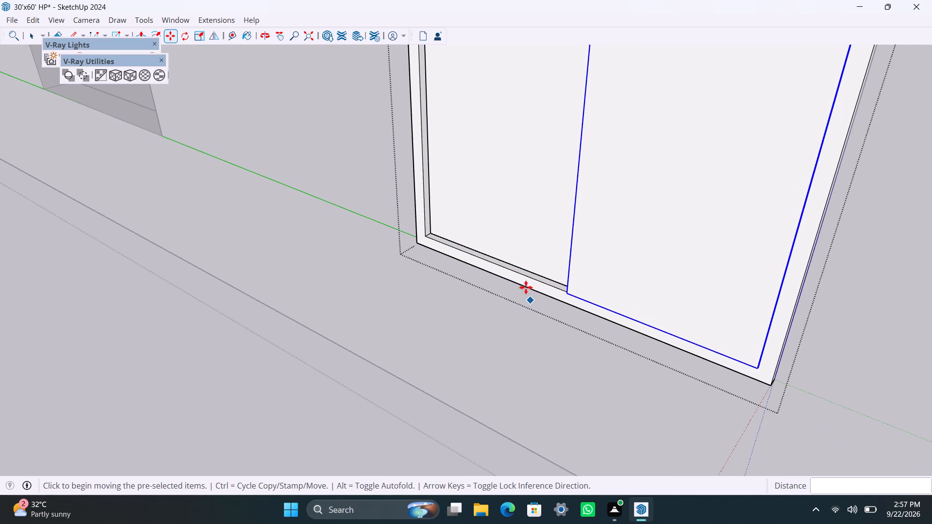
scroll(526, 287, up, 11)
middle_drag(554, 311, 822, 350)
scroll(666, 192, up, 2)
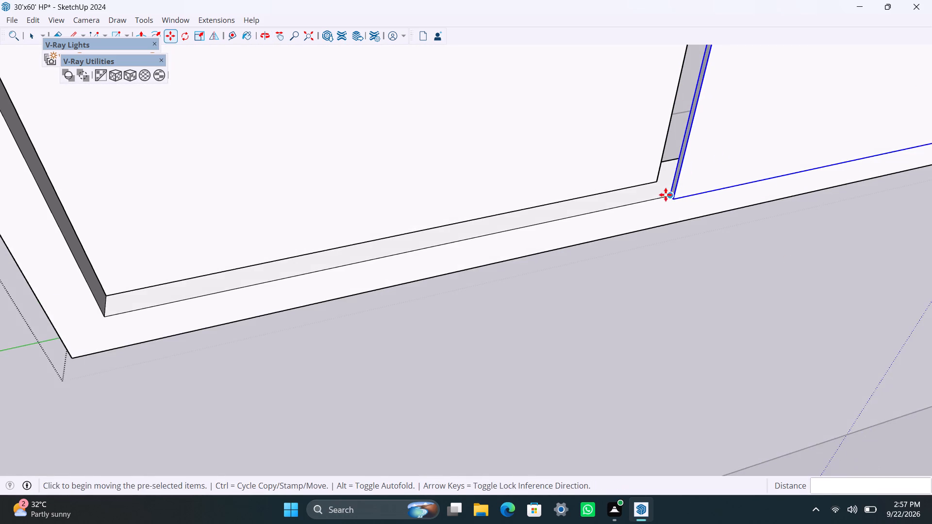
scroll(666, 195, up, 13)
click(677, 204)
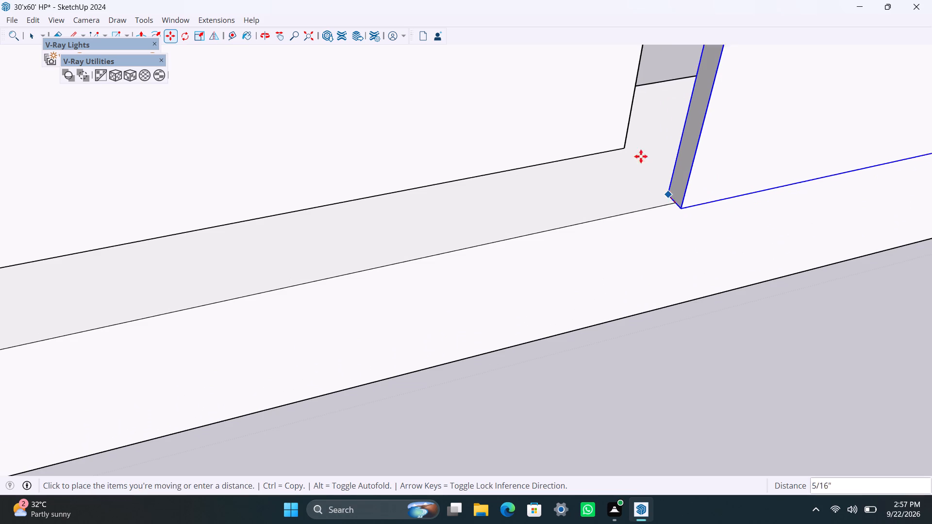
click(628, 145)
scroll(324, 214, down, 10)
key(space)
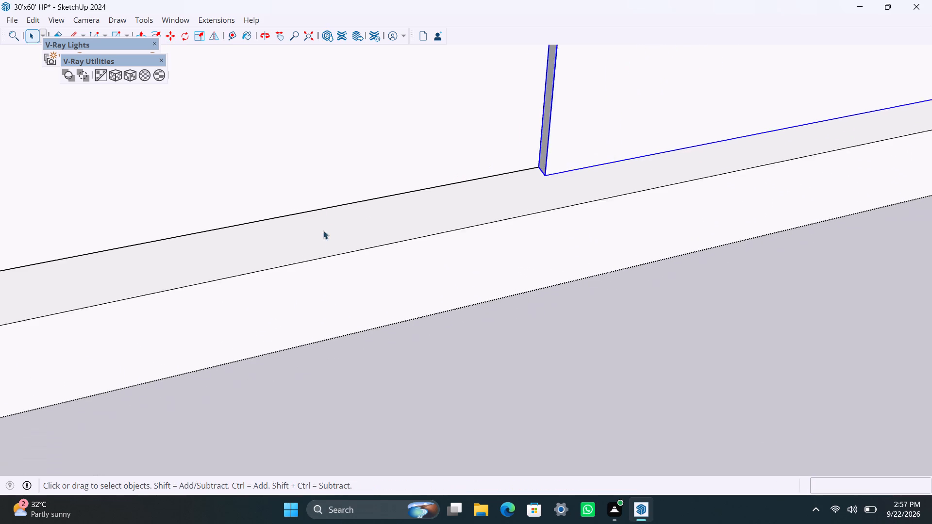
scroll(323, 230, down, 20)
scroll(323, 230, down, 20)
middle_drag(367, 274, 467, 278)
click(415, 371)
Draw a rectangle over the remaining unframed window opening on the same wall and group it.
scroll(271, 299, up, 4)
middle_drag(270, 297, 203, 228)
scroll(223, 227, down, 4)
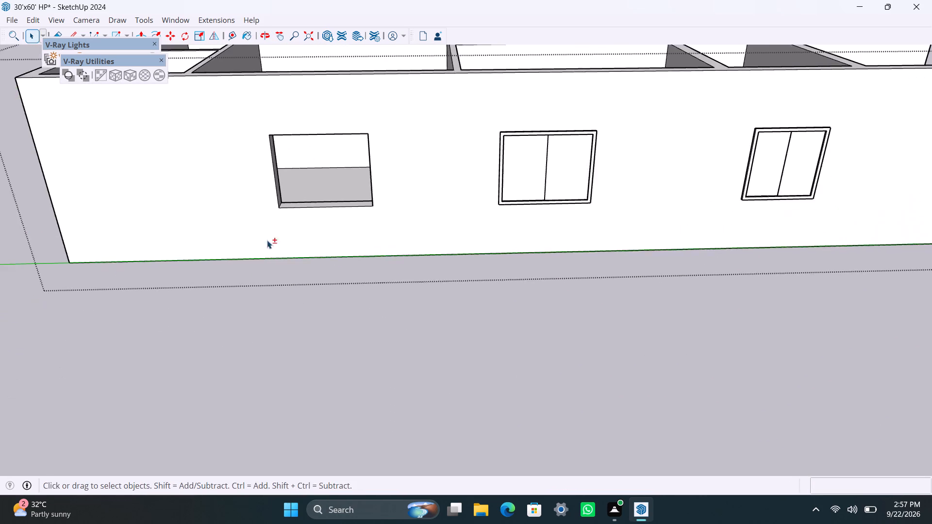
shift+middle_drag(271, 243, 307, 365)
scroll(277, 294, up, 3)
middle_drag(280, 289, 268, 178)
scroll(310, 227, up, 3)
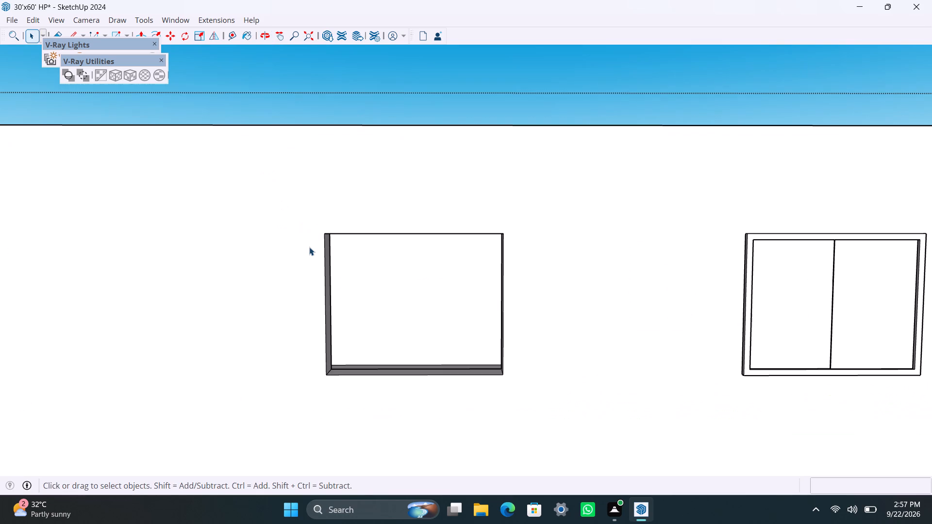
key(r)
click(326, 231)
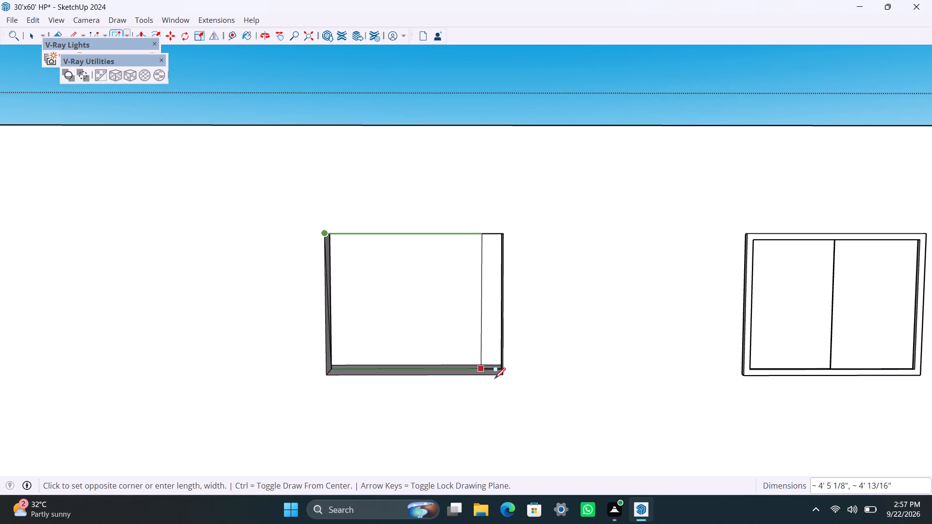
click(499, 374)
key(space)
double_click(408, 312)
right_click(408, 312)
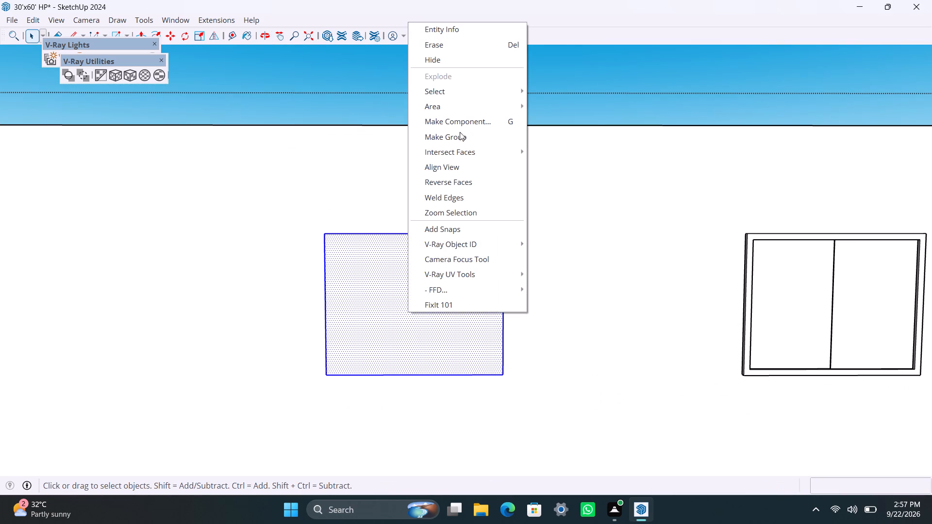
click(462, 142)
Inside the new group, offset the rectangle's edges 2" inward and delete the inner face.
triple_click(359, 275)
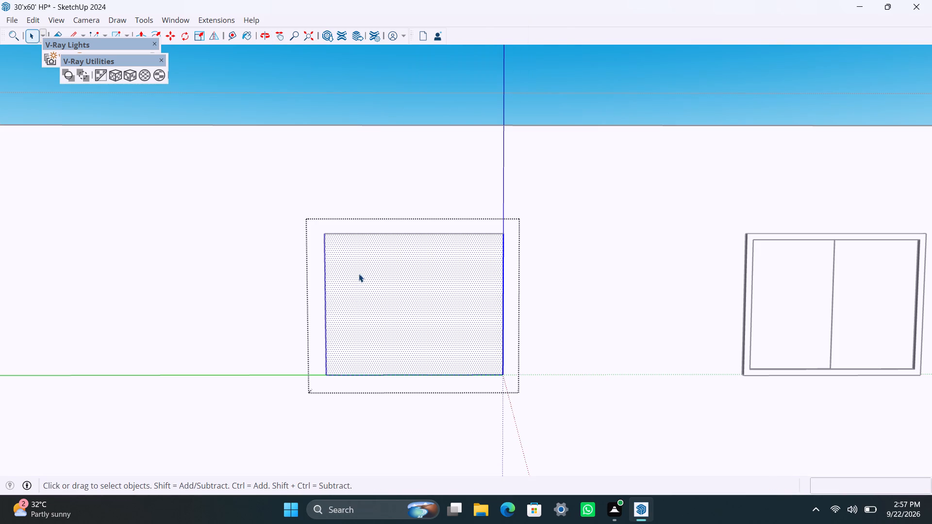
key(f)
click(356, 274)
text(2")
key(Return)
key(space)
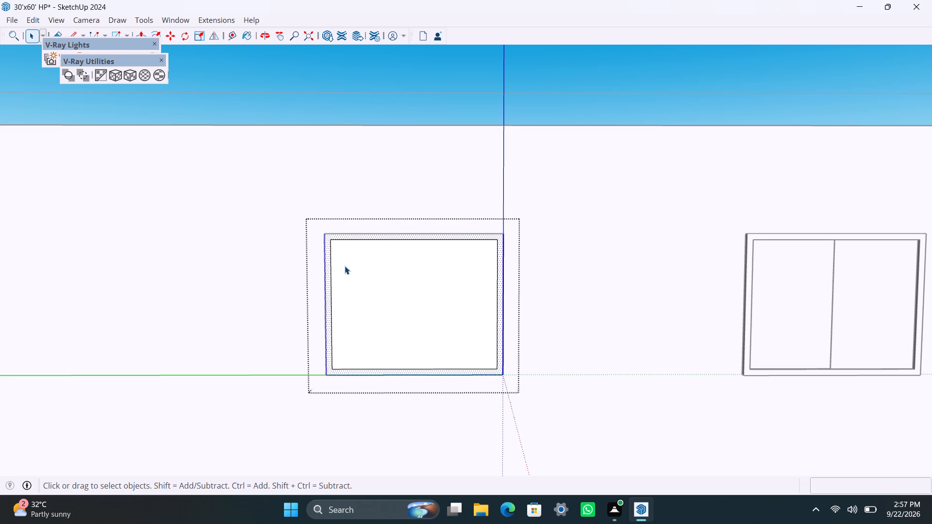
click(378, 285)
key(Delete)
Extrude the third window's frame face by 1.5", then by a further 1.5" to thicken the frame.
scroll(364, 346, up, 5)
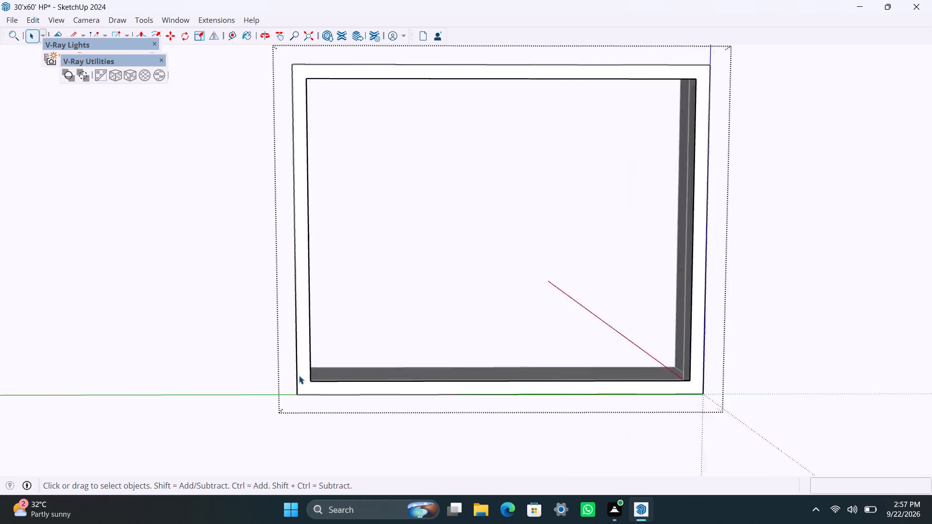
click(300, 373)
key(p)
click(300, 373)
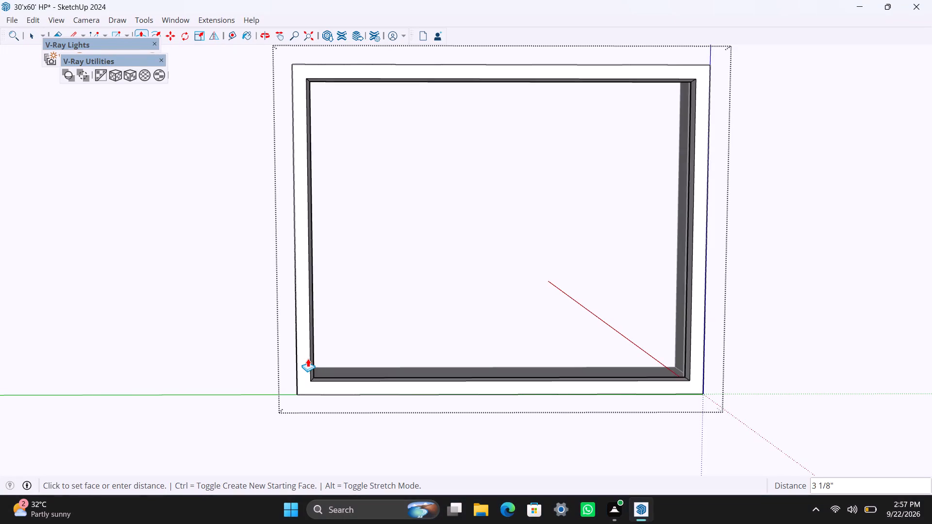
text(1.5")
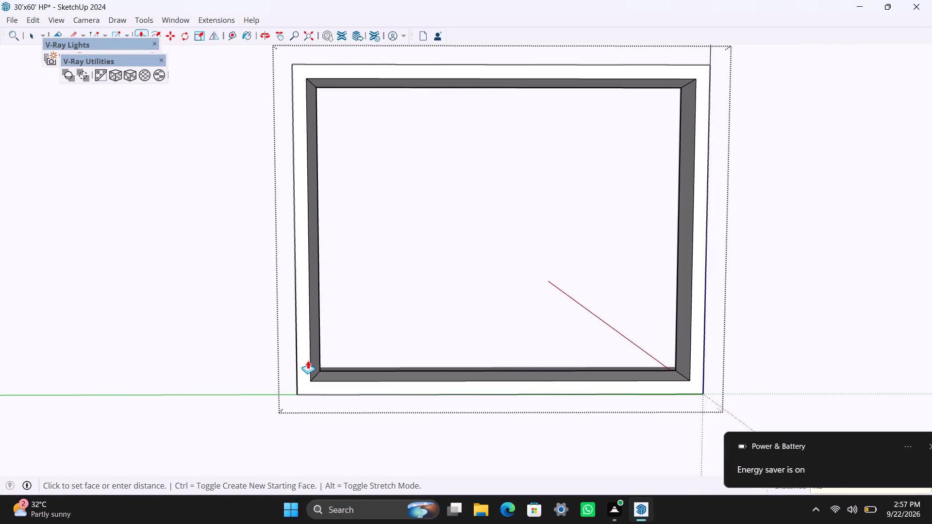
key(Return)
key(space)
click(301, 368)
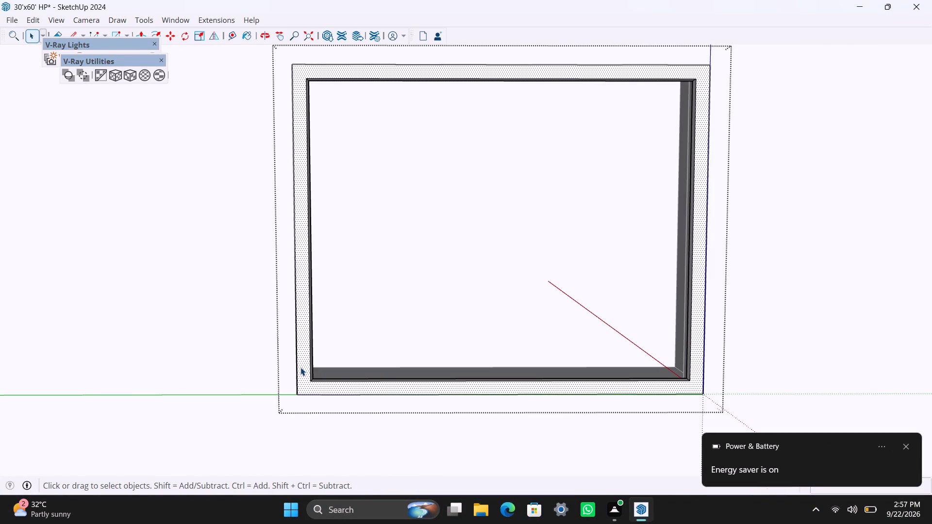
key(p)
drag(300, 367, 300, 372)
click(306, 371)
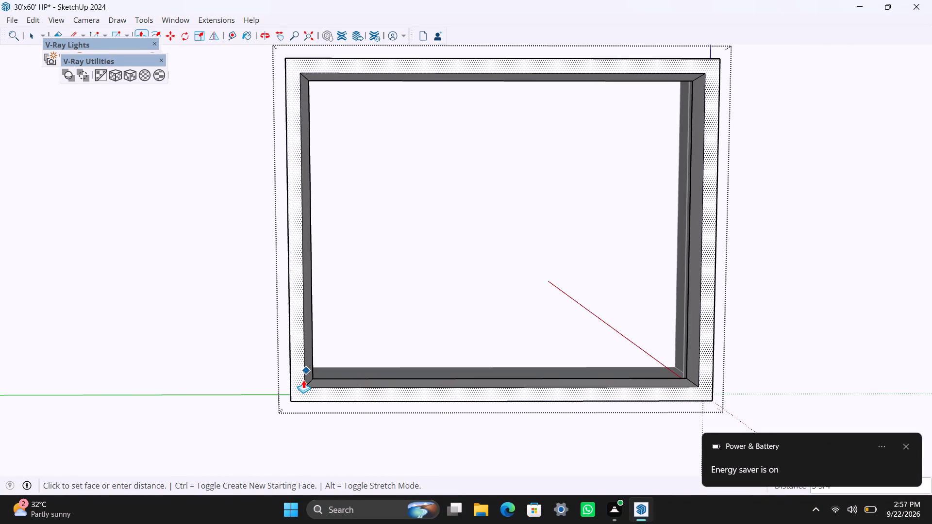
text(1.5")
key(Return)
key(space)
scroll(291, 338, down, 4)
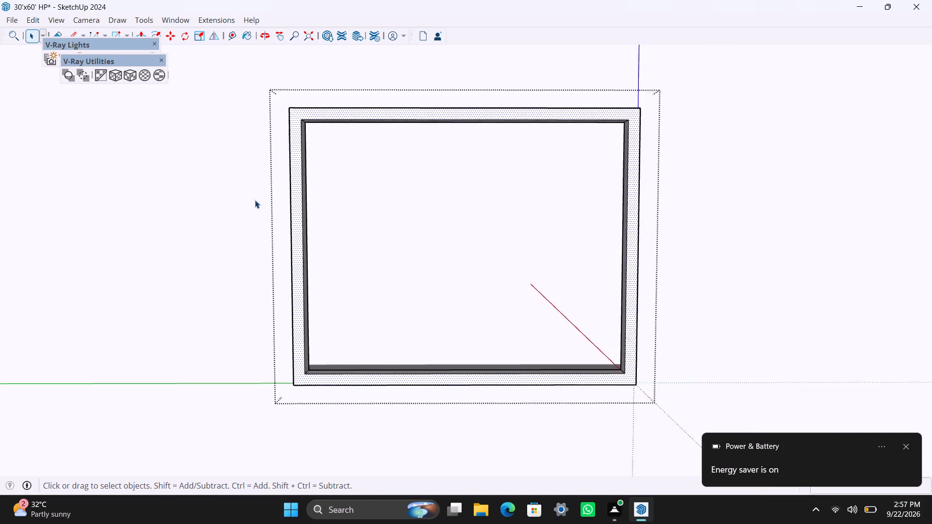
scroll(260, 245, down, 3)
middle_drag(269, 203, 197, 330)
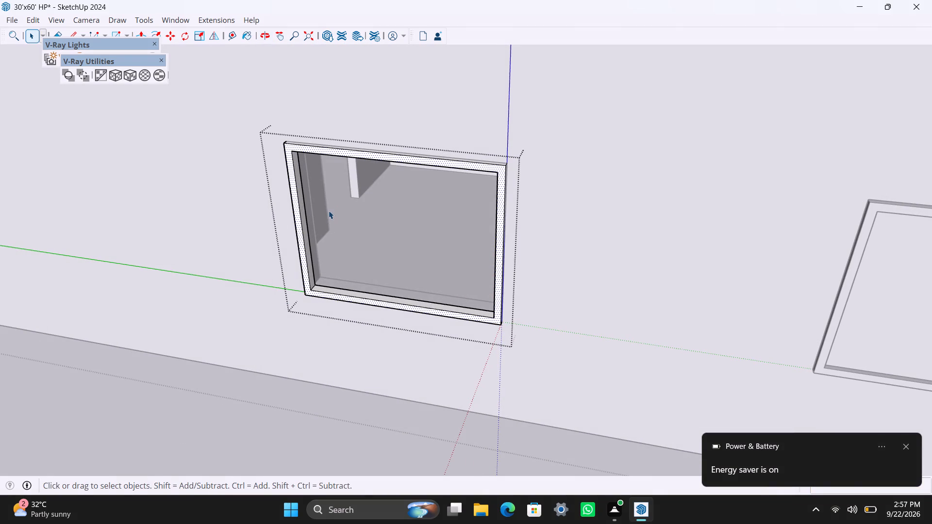
Draw a rectangle over the left half of the third window's frame opening, delete the leftover right-half face, and group the pane.
key(r)
drag(290, 152, 290, 157)
click(397, 301)
key(space)
click(429, 280)
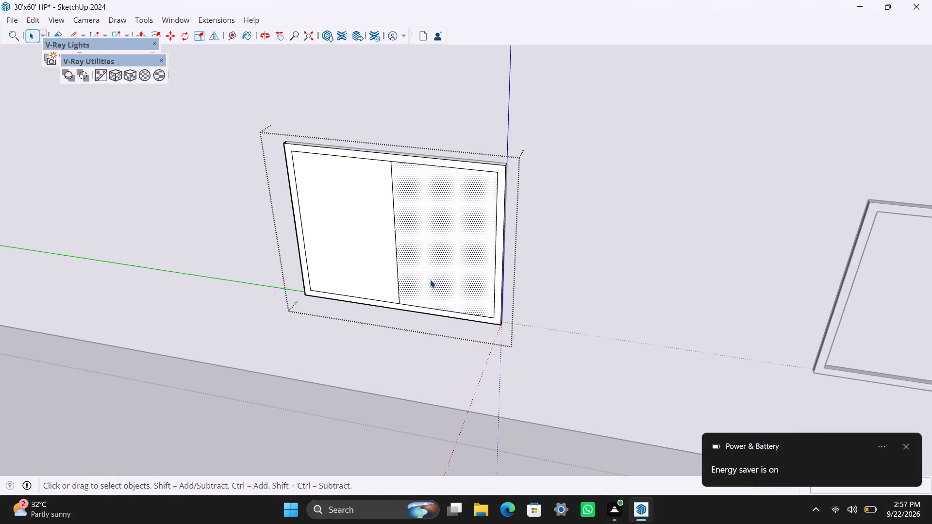
key(Delete)
double_click(365, 271)
right_click(365, 271)
click(440, 116)
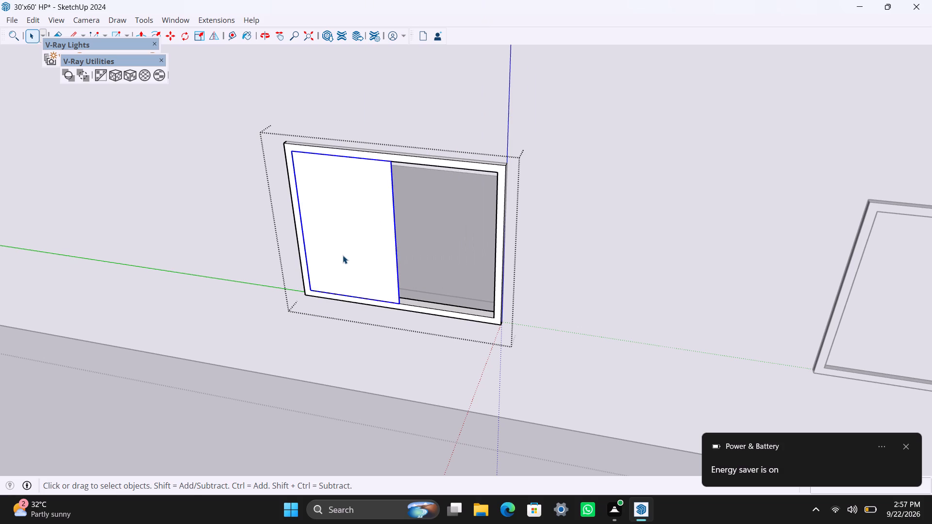
Inside the new pane group, extrude the pane face by 8 mm and leave the group.
scroll(343, 255, up, 4)
middle_drag(374, 261, 322, 282)
scroll(383, 278, up, 2)
triple_click(391, 271)
click(394, 272)
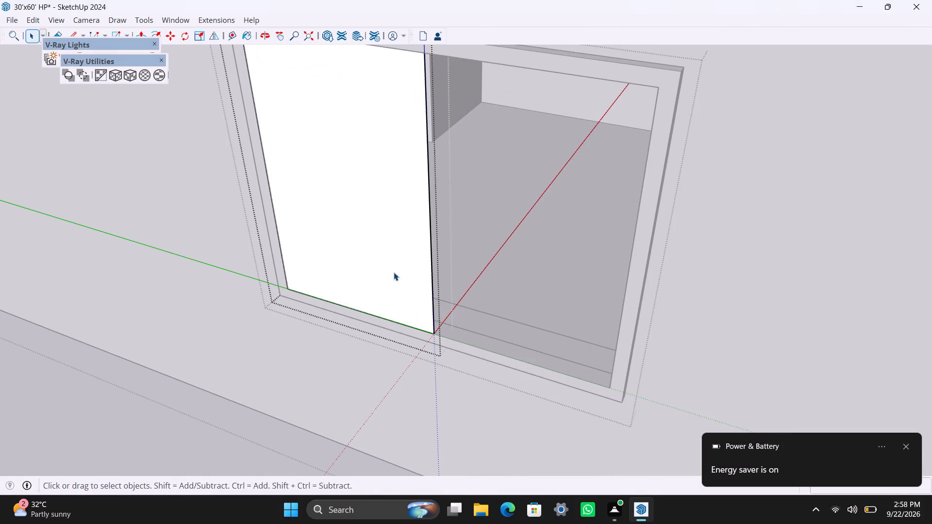
key(p)
click(394, 272)
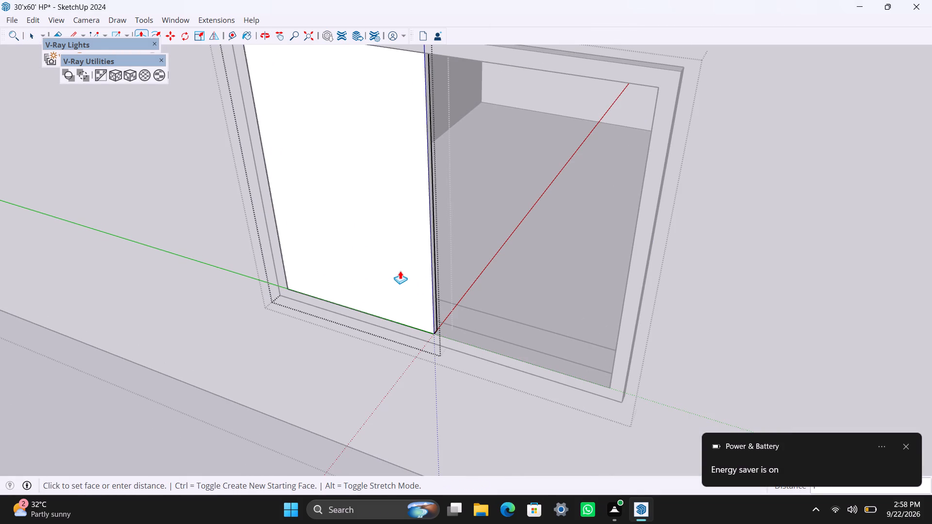
text(8MM)
key(Return)
key(space)
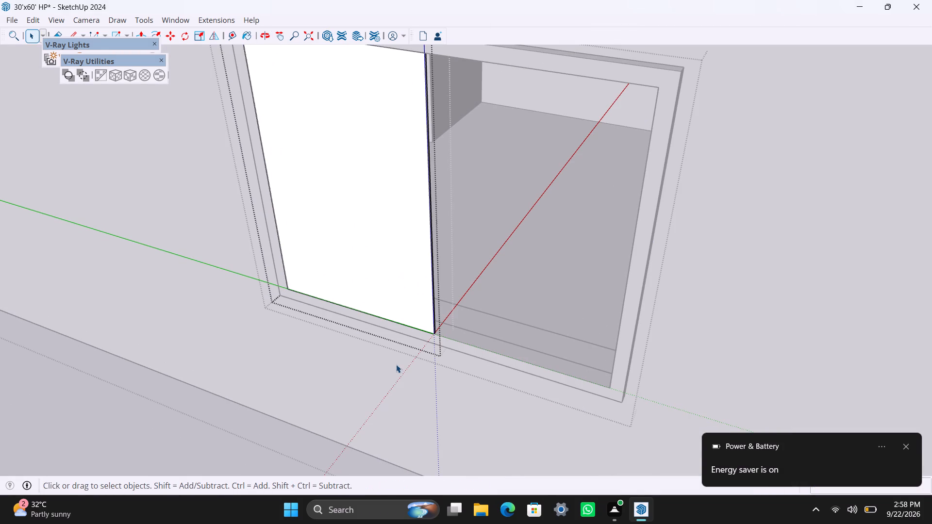
click(396, 364)
Move the left pane from the frame's front edge back into the depth of the frame.
scroll(423, 302, up, 4)
click(430, 330)
scroll(438, 341, up, 9)
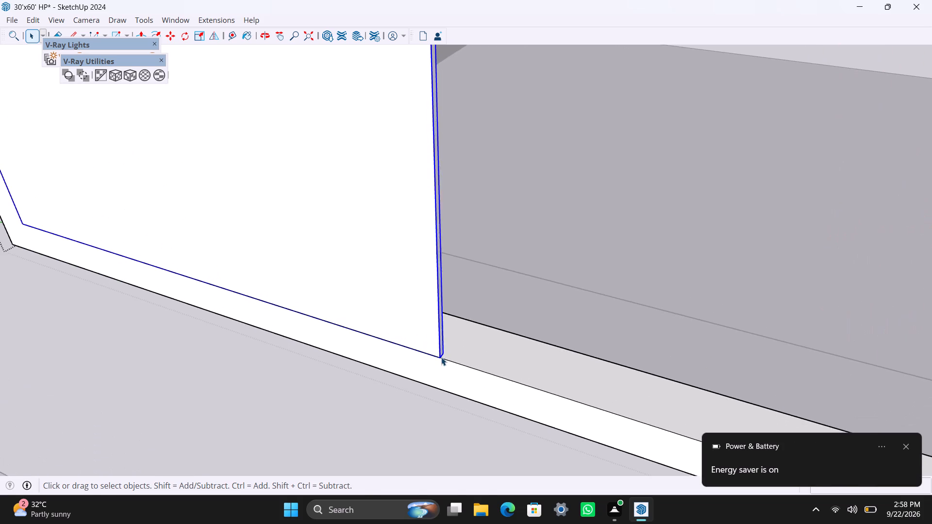
key(m)
click(439, 353)
click(459, 334)
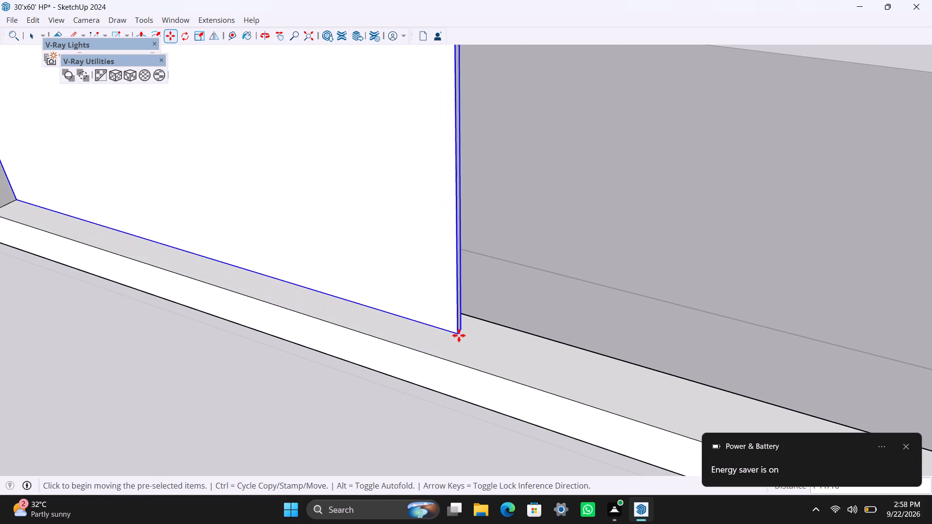
Copy the pane across to the right half of the third window's frame, snapping to the frame's lower inner corner.
scroll(459, 335, down, 19)
click(453, 330)
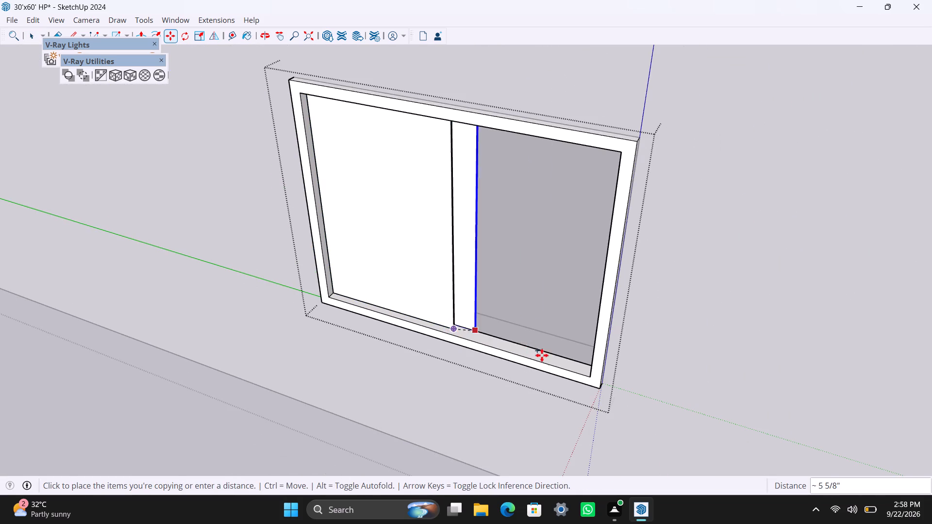
click(586, 373)
Move the copied pane back about 1 3/8" against the first pane's front face, and leave the window group.
scroll(455, 350, up, 9)
middle_drag(411, 353, 439, 358)
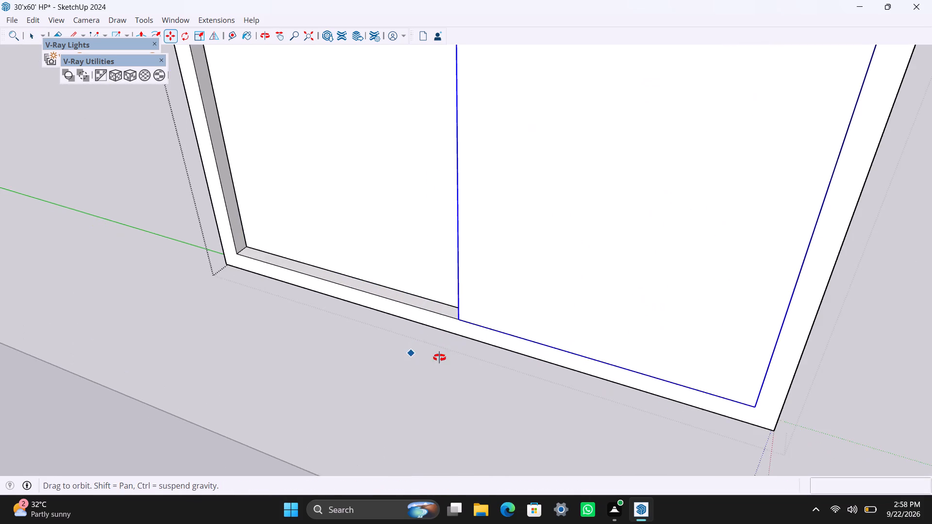
middle_drag(439, 358, 704, 385)
scroll(525, 300, up, 17)
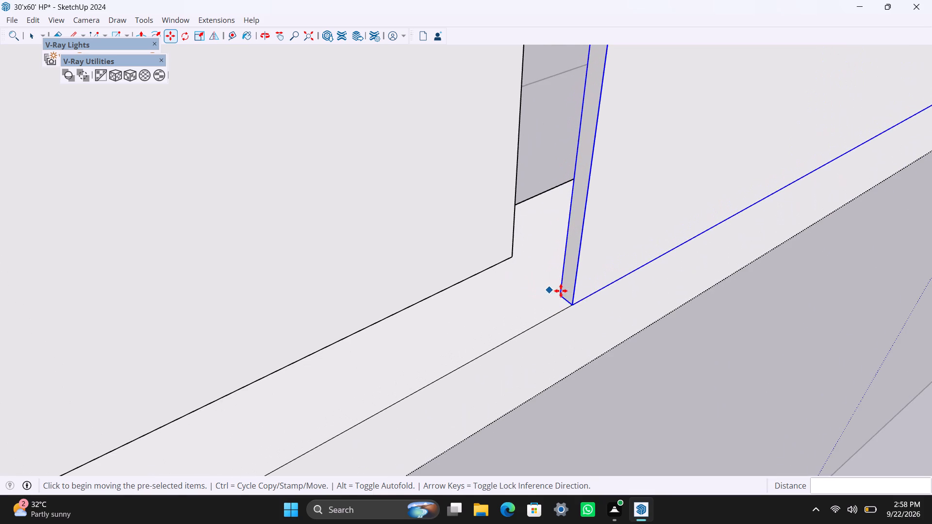
click(562, 291)
click(510, 257)
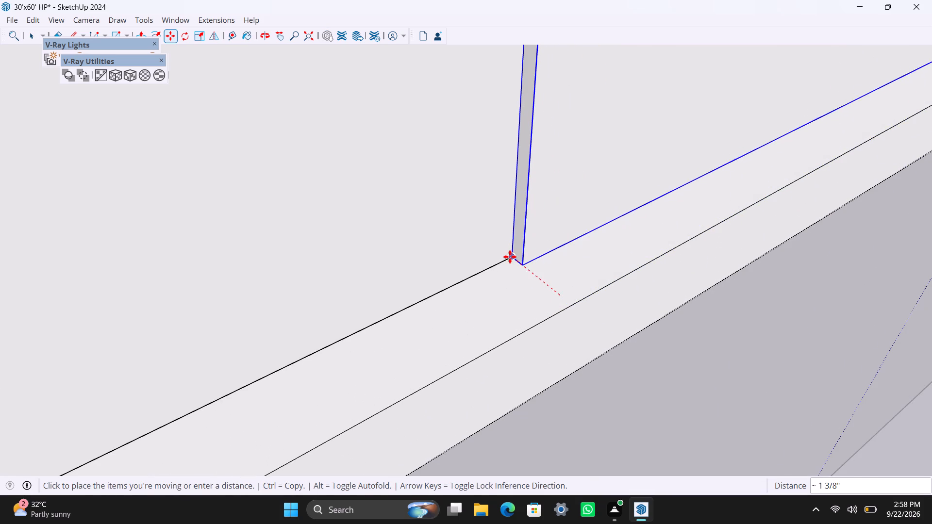
scroll(502, 257, down, 20)
scroll(502, 257, down, 20)
scroll(502, 257, down, 4)
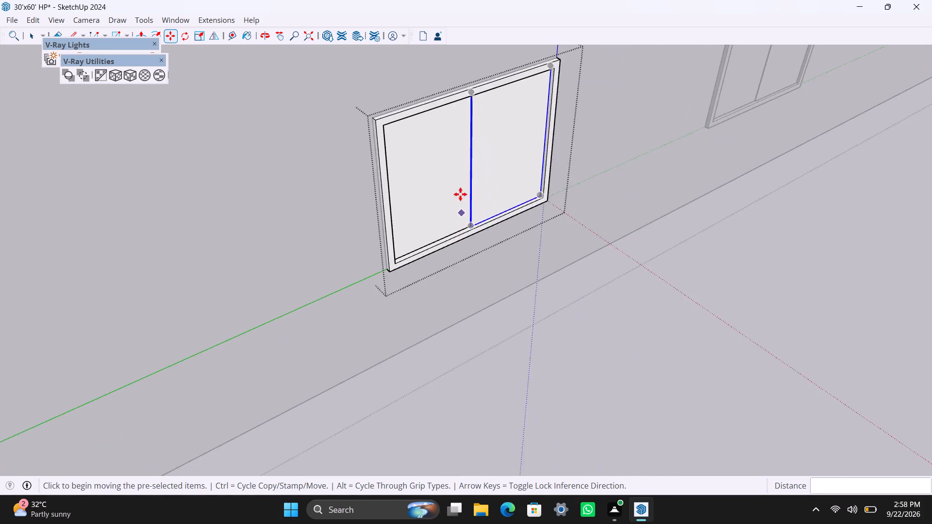
scroll(460, 194, down, 20)
key(space)
click(401, 285)
Draw a rectangle over the small window opening near the corner of the adjacent short outer wall and group it.
scroll(321, 285, up, 3)
middle_drag(241, 303, 394, 295)
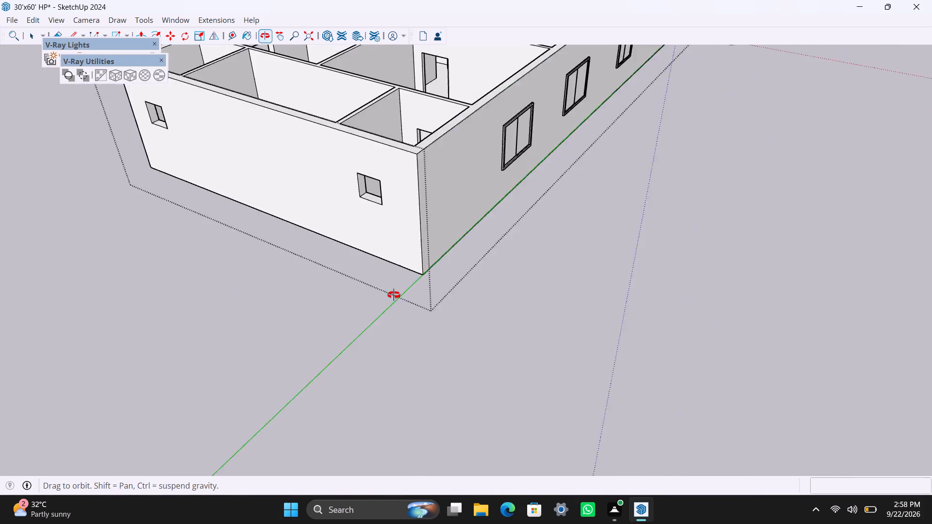
middle_drag(394, 295, 483, 298)
scroll(472, 261, down, 3)
shift+middle_drag(377, 246, 377, 309)
scroll(470, 303, up, 3)
middle_drag(445, 281, 446, 280)
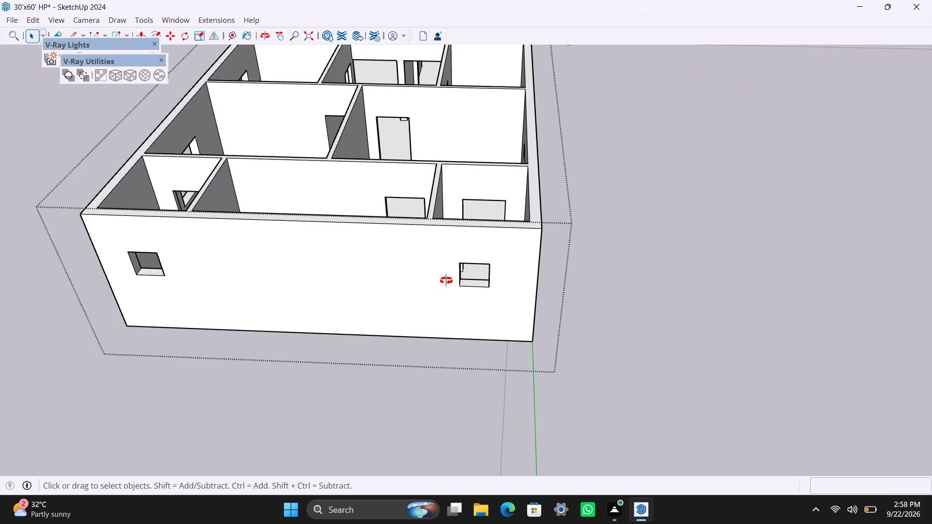
middle_drag(446, 280, 445, 247)
scroll(475, 270, up, 6)
key(r)
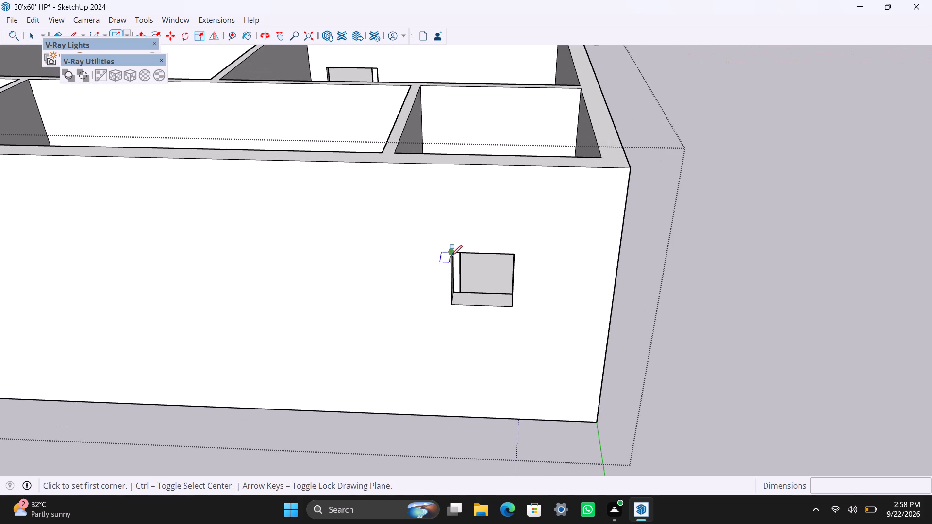
click(451, 255)
click(516, 304)
key(space)
double_click(495, 285)
right_click(495, 285)
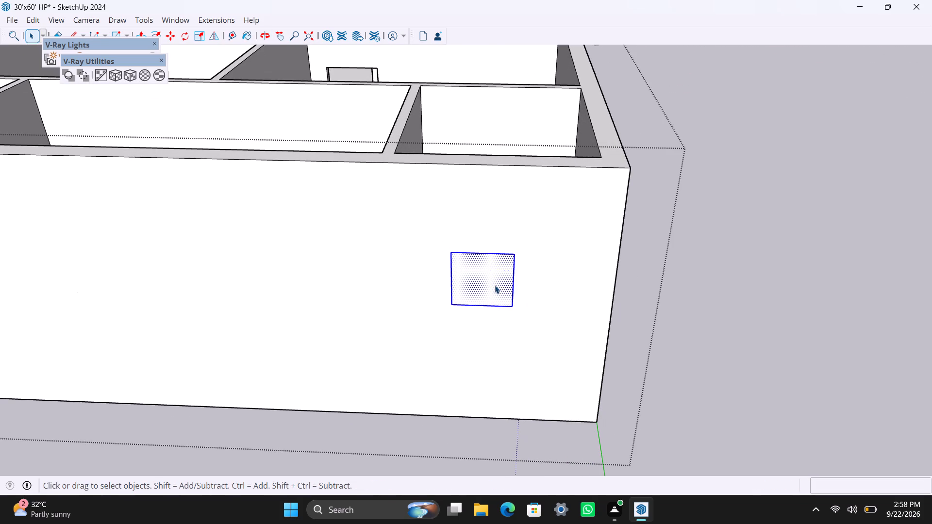
click(537, 116)
Inside the small window's group, offset the rectangle's edges 2" inward and delete the inner face.
scroll(500, 281, up, 6)
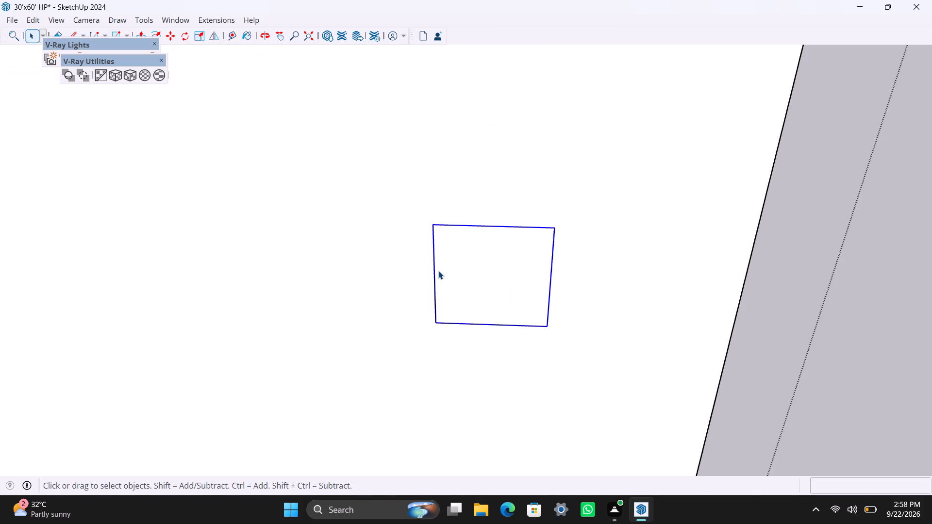
triple_click(439, 270)
key(f)
click(447, 264)
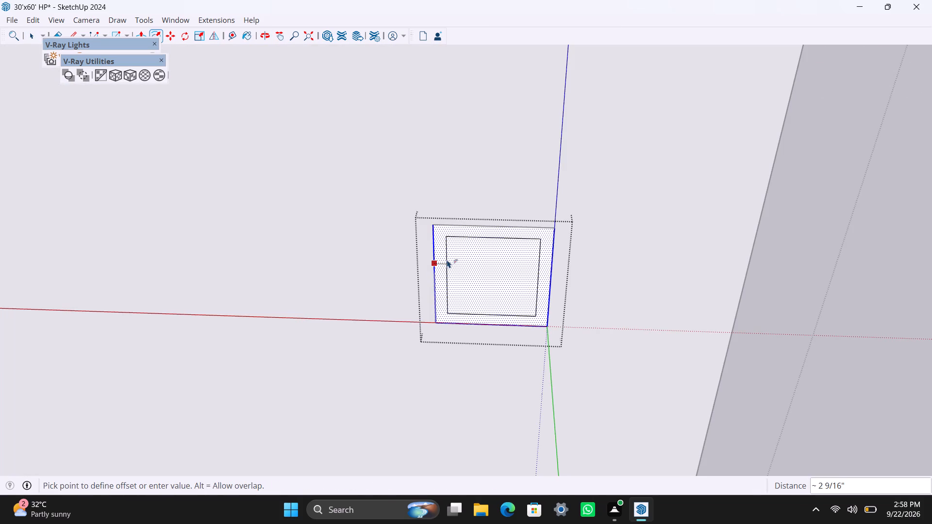
text(2")
key(Return)
key(space)
click(464, 273)
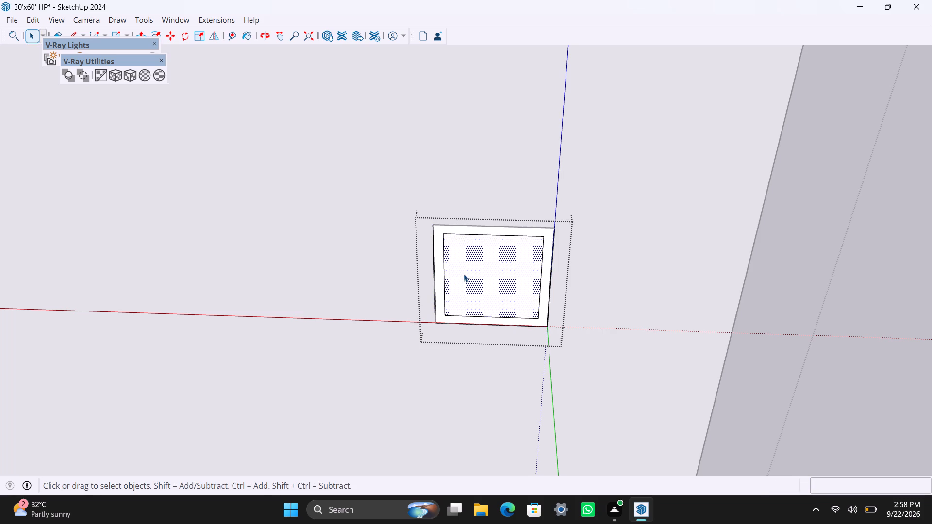
key(Delete)
Extrude the small window's frame face by 1.5", then by a further 1.5" to thicken the frame.
scroll(451, 298, up, 7)
click(440, 287)
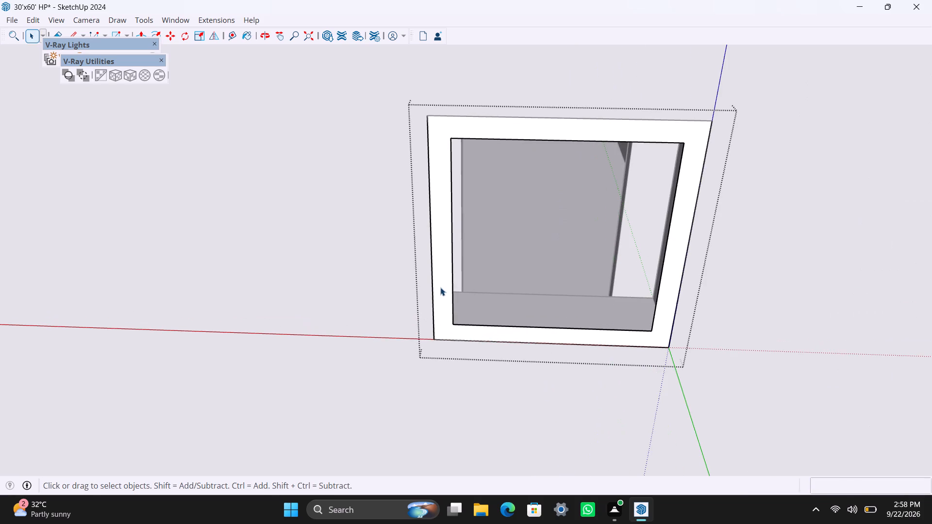
key(p)
click(440, 287)
text(1.5")
key(Return)
click(442, 288)
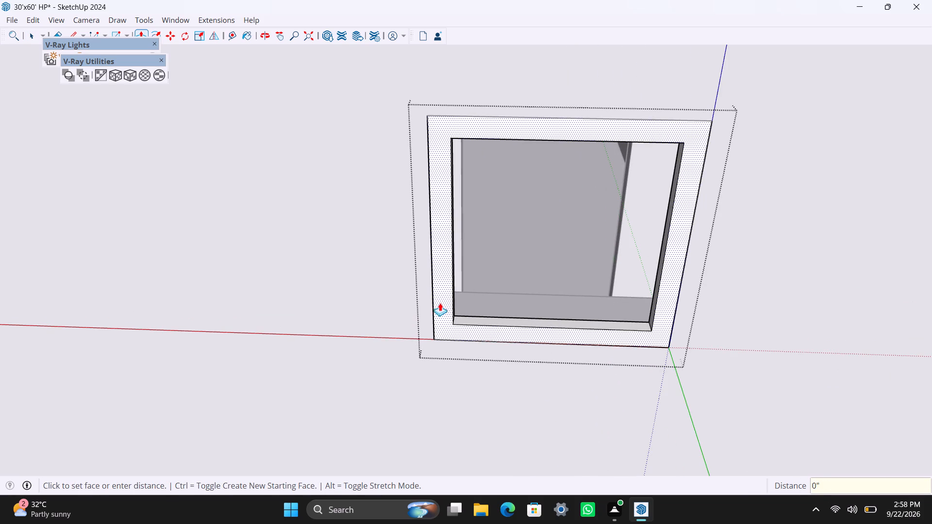
text(1.5)
key(shift+quotedbl)
key(Return)
key(space)
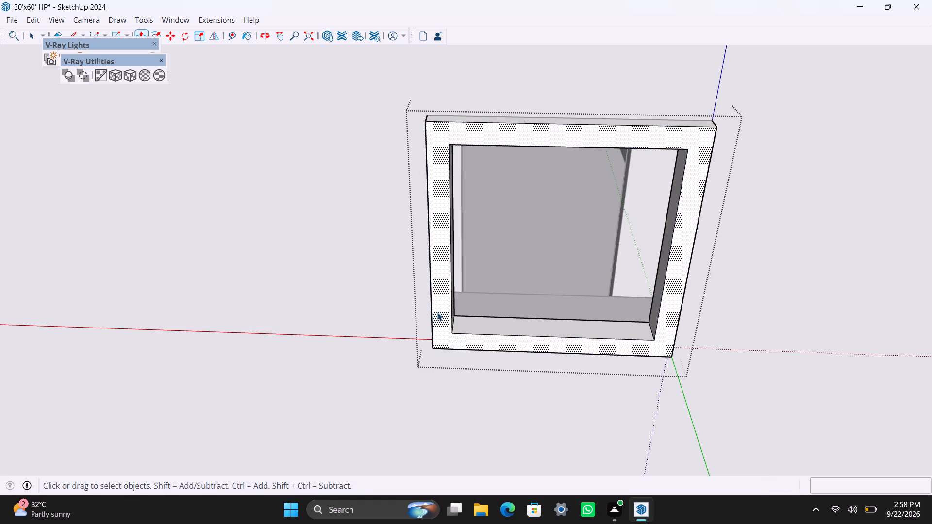
Draw a 2" high strip across the top of the small frame's opening, delete the face below it, and group the strip.
key(r)
drag(454, 143, 456, 150)
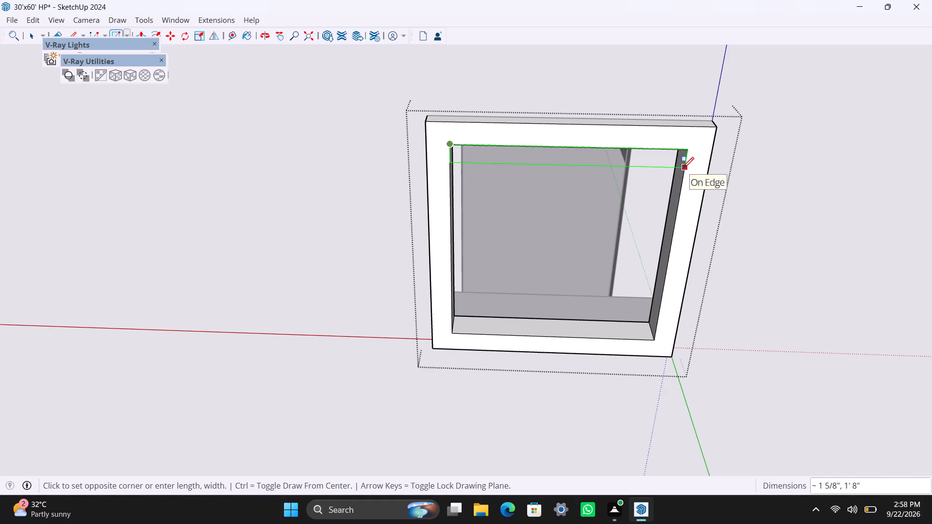
text(2")
key(Return)
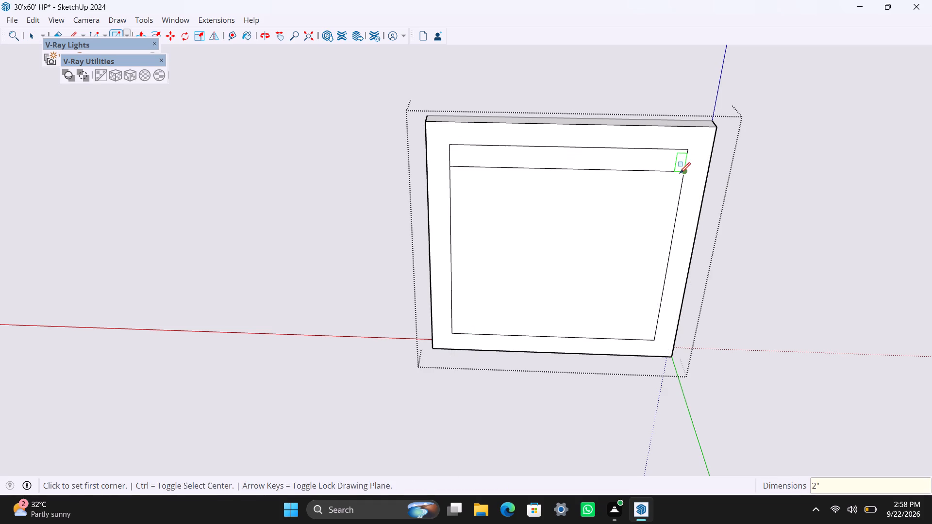
key(space)
click(639, 214)
key(Delete)
double_click(633, 162)
right_click(633, 162)
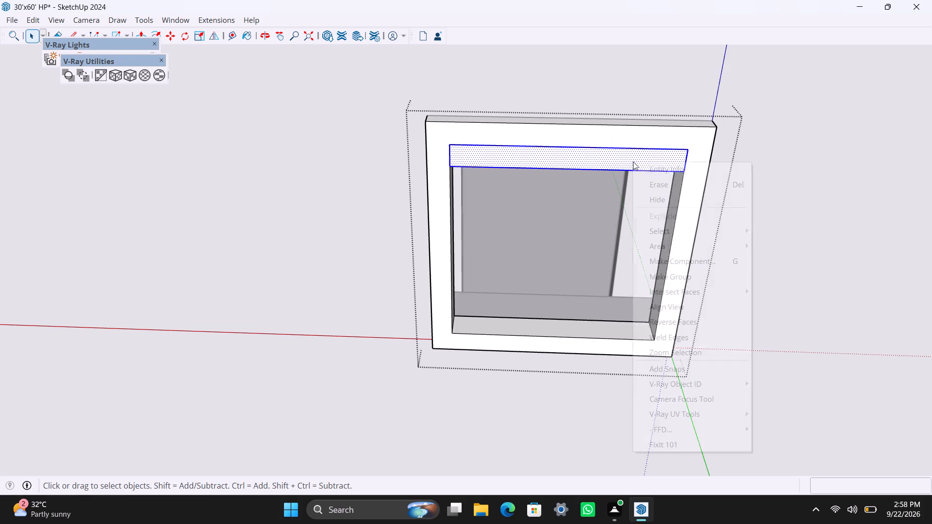
Group the strip at the top of the ventilator frame and extrude it 8 mm into a louvre slat.
click(663, 273)
triple_click(615, 163)
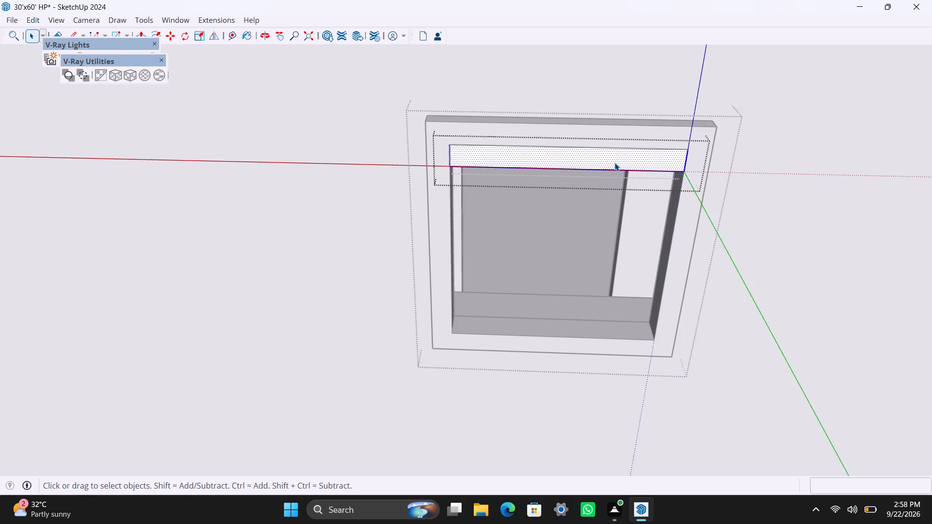
key(p)
click(615, 163)
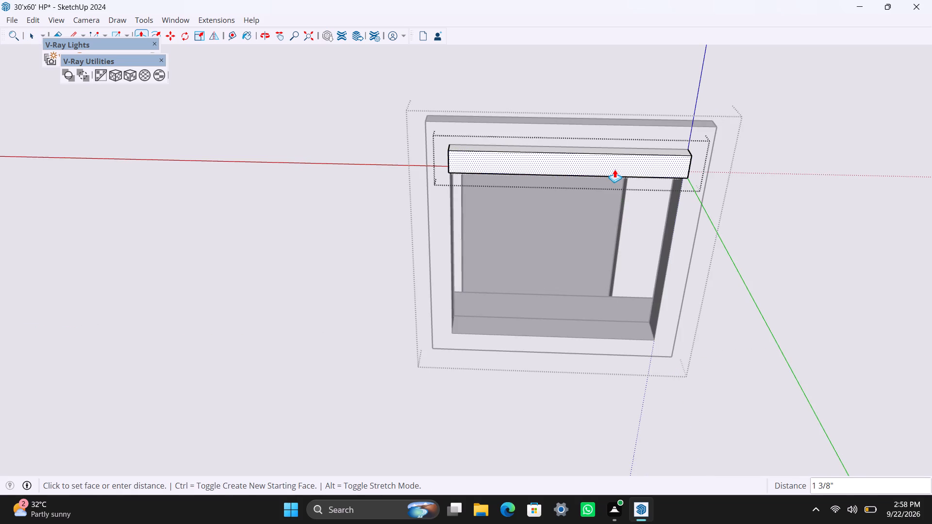
text(8MM)
key(Return)
key(space)
click(725, 214)
Copy the louvre slat down to the bottom of the frame opening and divide the spacing by 6 to fill it.
click(666, 170)
scroll(666, 169, up, 3)
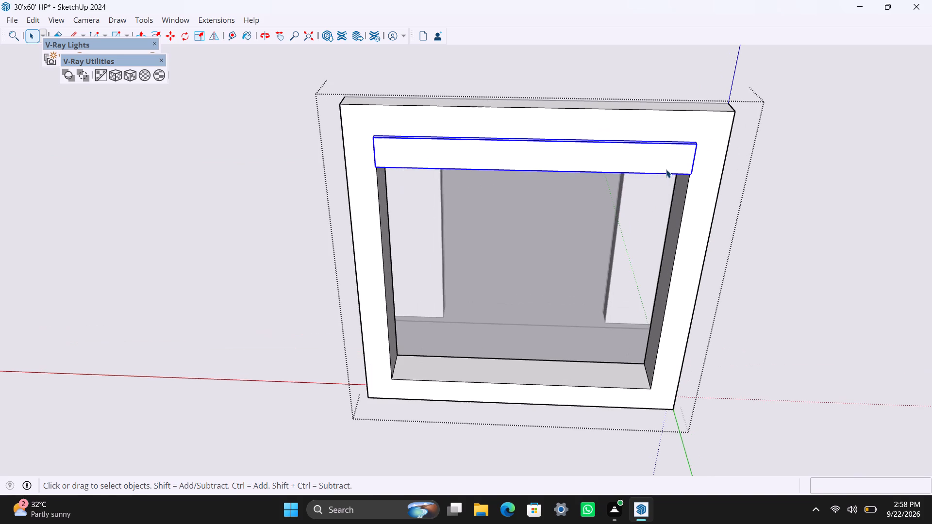
key(m)
drag(693, 174, 692, 182)
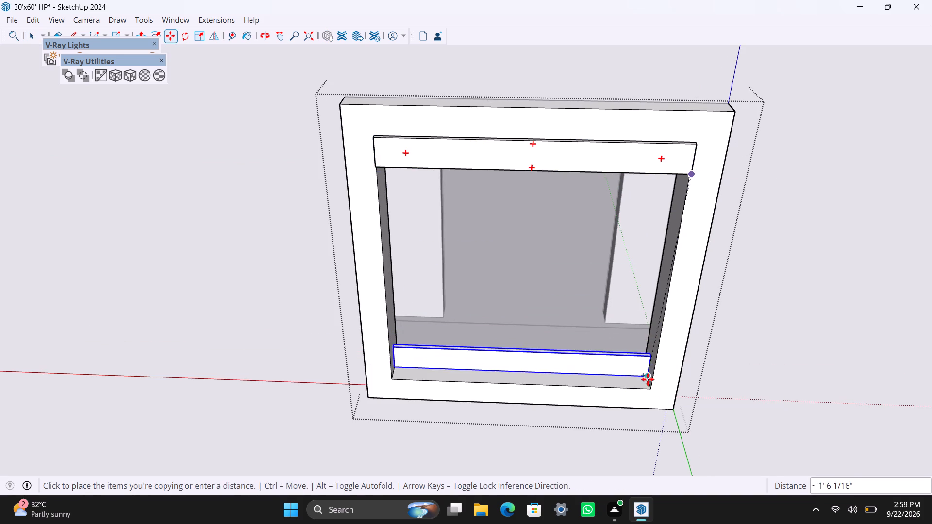
click(648, 384)
text(/6)
key(Return)
key(space)
scroll(394, 269, down, 20)
scroll(394, 269, down, 2)
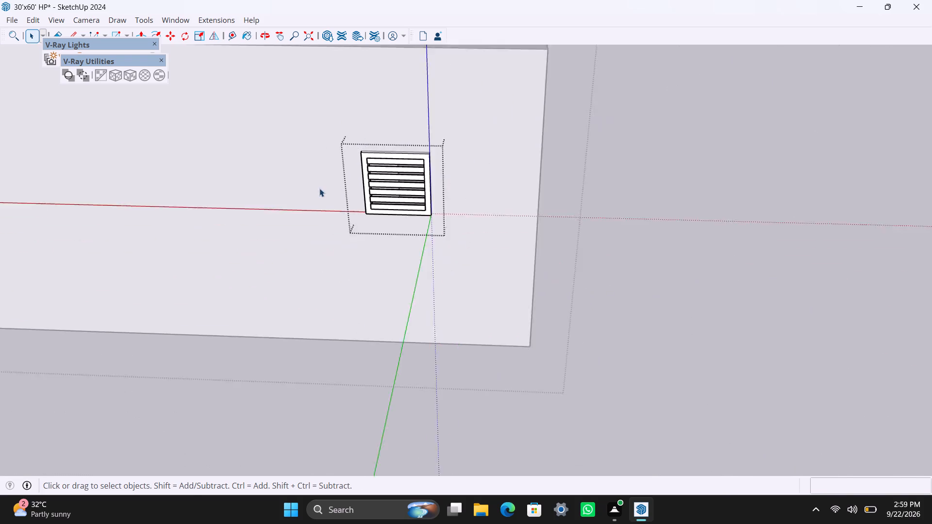
Trace a rectangle over the other small ventilator opening near the wall's far end and make it a group.
scroll(319, 188, down, 5)
shift+middle_drag(309, 212, 648, 208)
scroll(273, 168, up, 6)
middle_drag(298, 201, 308, 167)
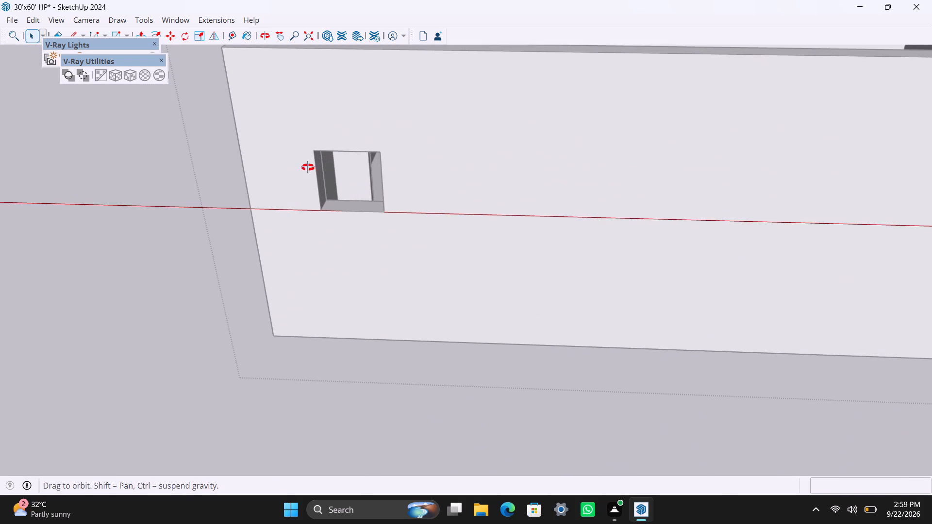
middle_drag(308, 167, 308, 154)
click(310, 122)
scroll(308, 151, up, 3)
middle_drag(300, 154, 303, 140)
key(r)
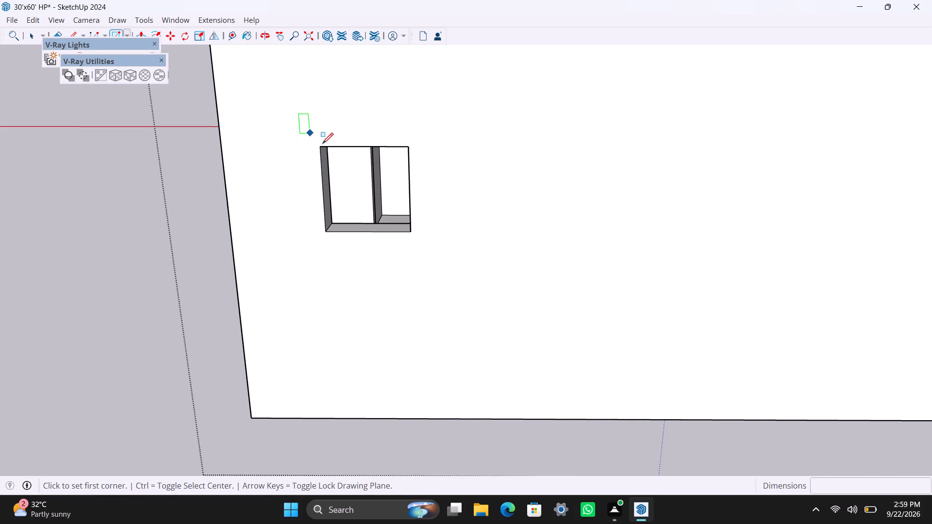
drag(327, 145, 332, 154)
click(412, 231)
key(space)
double_click(362, 194)
right_click(362, 194)
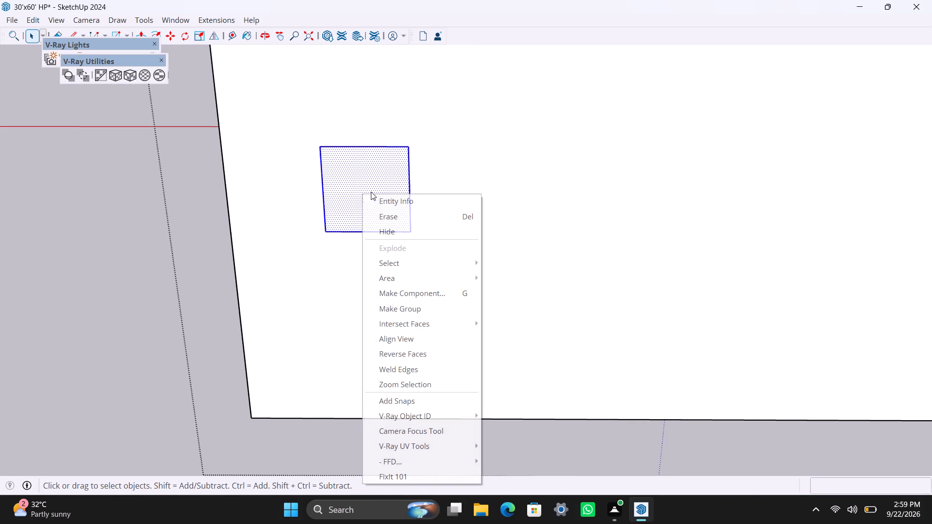
click(407, 304)
Inside the new group, offset the rectangle 2" inward and delete the inner face to leave a frame.
triple_click(346, 194)
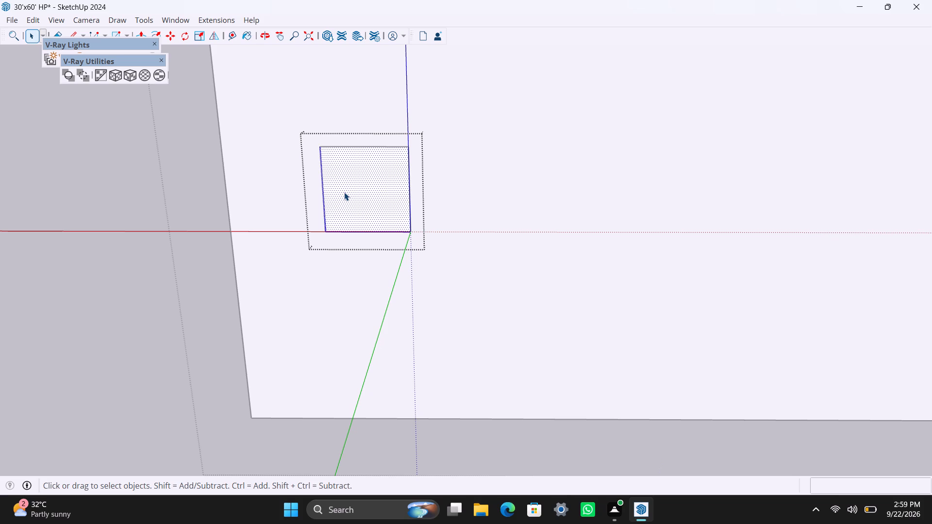
key(f)
click(334, 180)
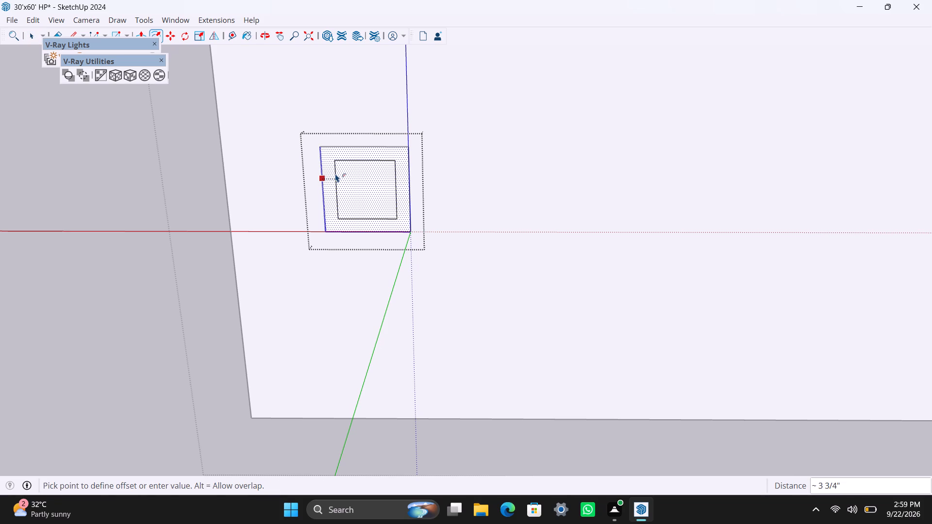
text(2")
key(Return)
key(space)
click(391, 213)
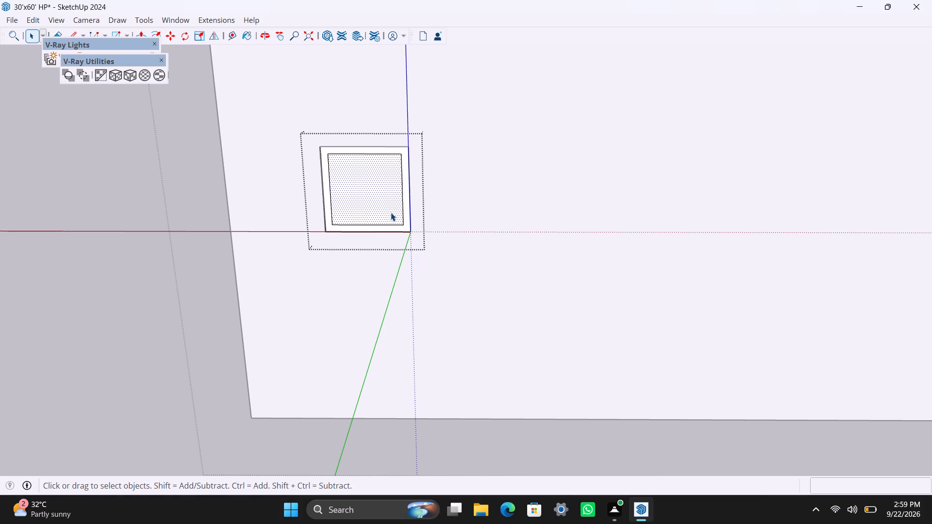
key(Delete)
Extrude the ventilator frame face with Push/Pull by 1.5".
scroll(345, 228, up, 5)
click(323, 209)
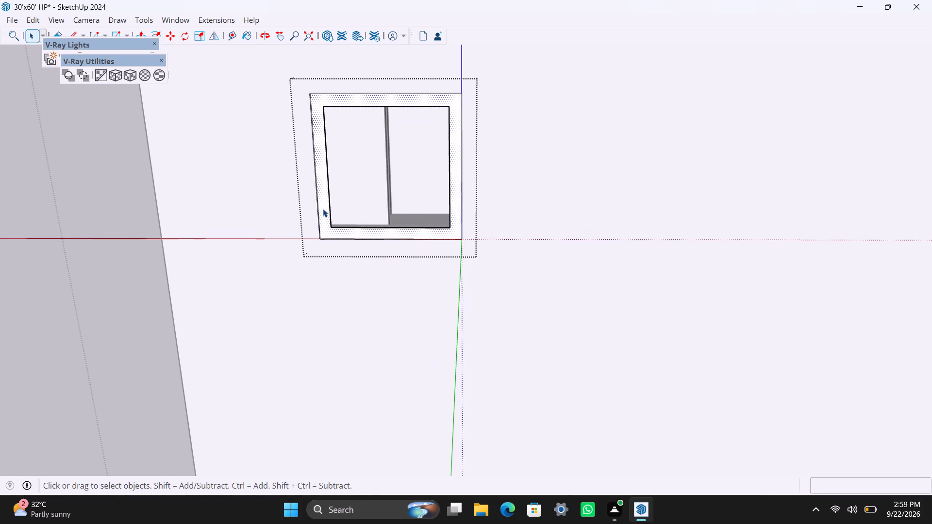
key(p)
click(323, 209)
text(1.5")
key(Return)
click(329, 216)
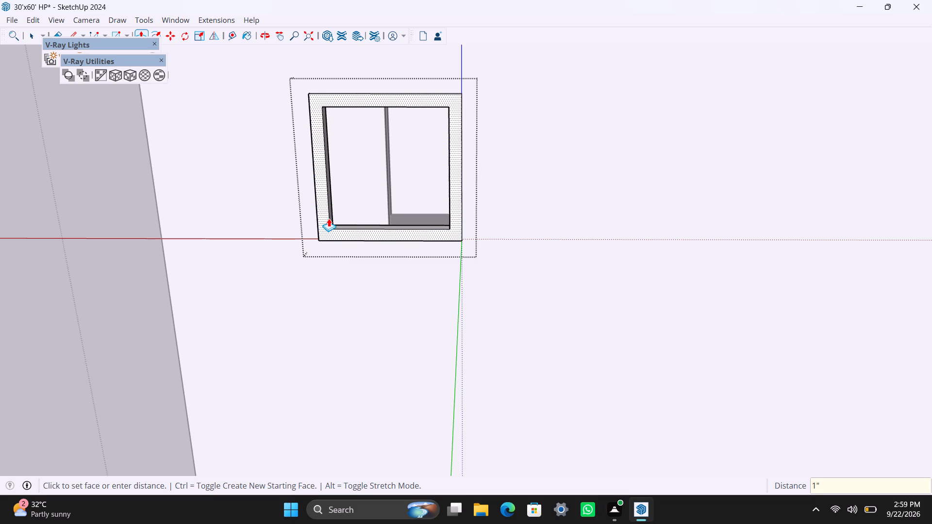
text(1.5")
key(Return)
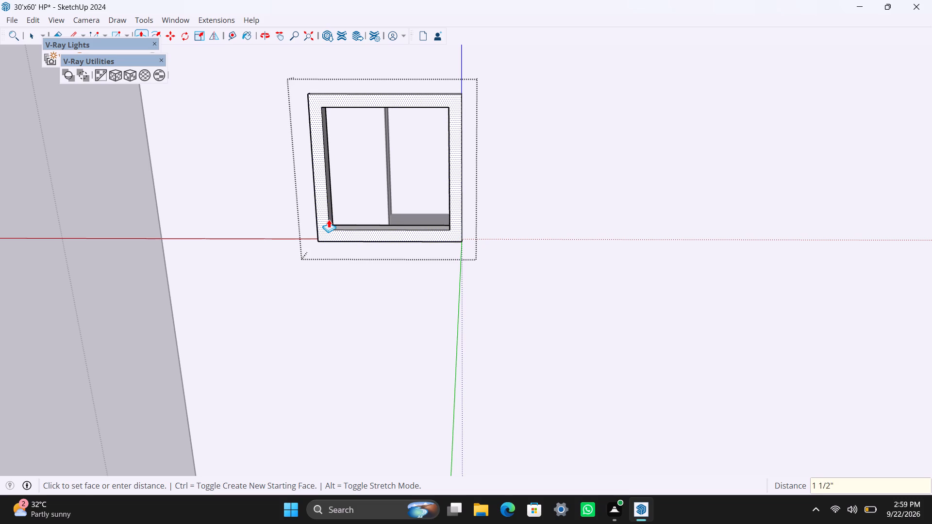
key(space)
Draw a 2" high strip across the top of the frame opening and delete the remaining face below it.
scroll(303, 138, down, 2)
middle_drag(303, 139, 278, 180)
scroll(315, 140, up, 1)
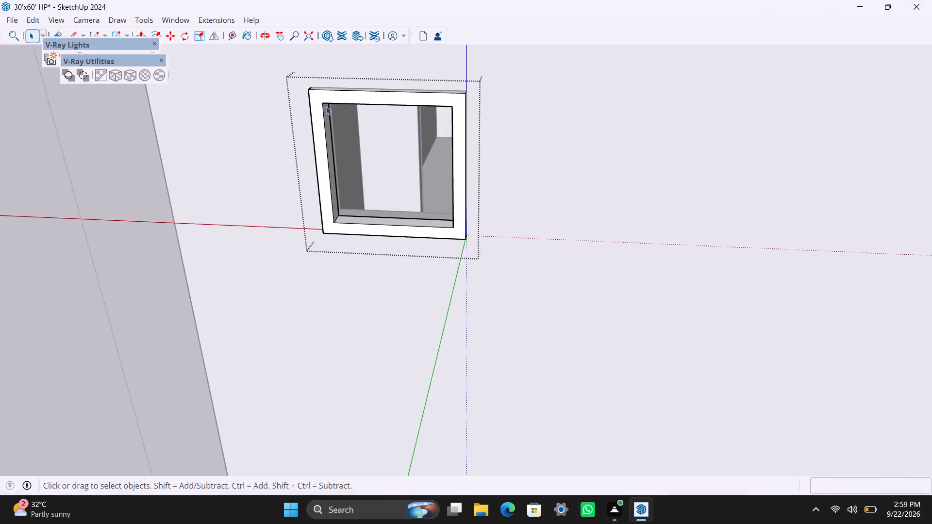
scroll(326, 106, up, 3)
key(r)
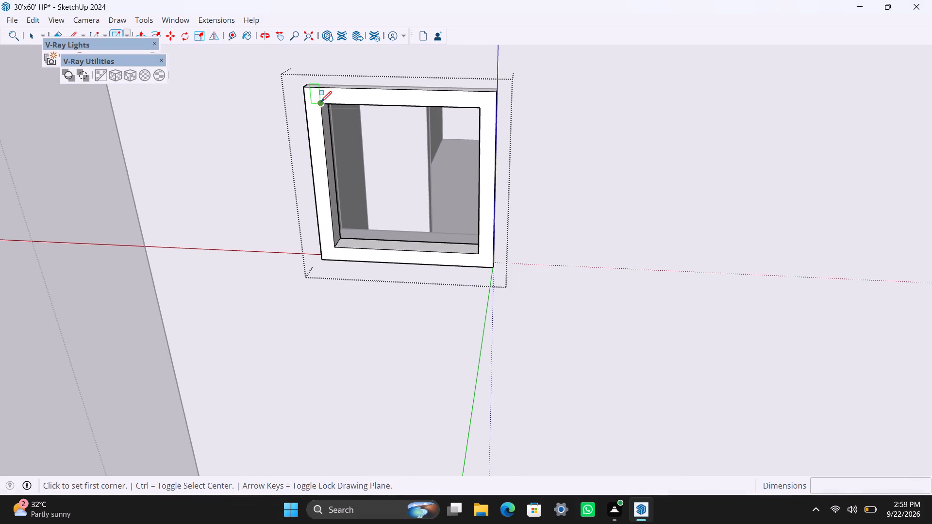
click(321, 102)
text(2")
key(Return)
key(space)
click(437, 174)
key(Delete)
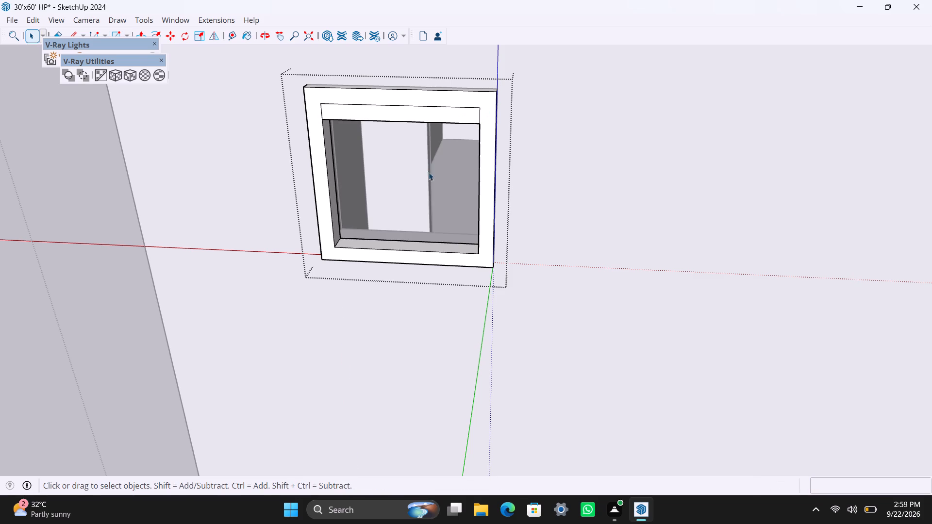
Group the top strip and extrude it 8 mm into a louvre slat.
scroll(421, 142, up, 3)
double_click(428, 98)
right_click(428, 98)
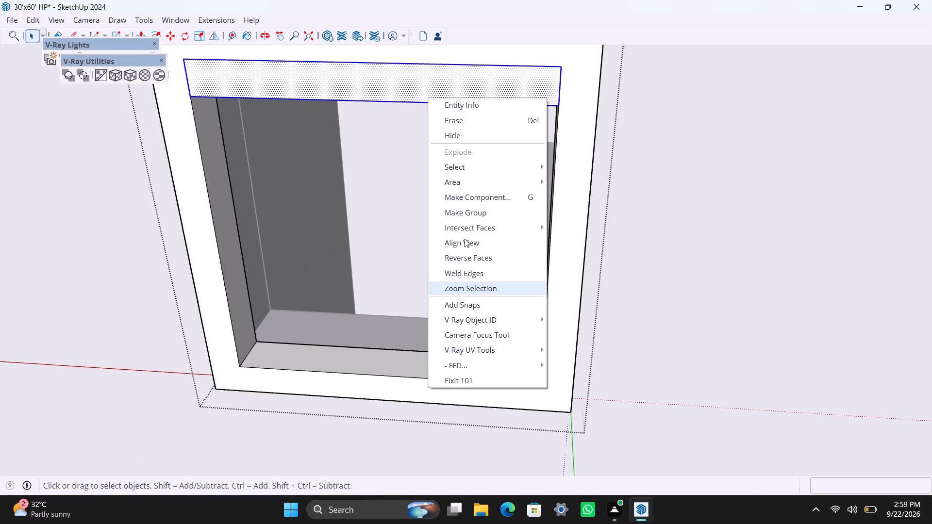
click(466, 219)
triple_click(451, 96)
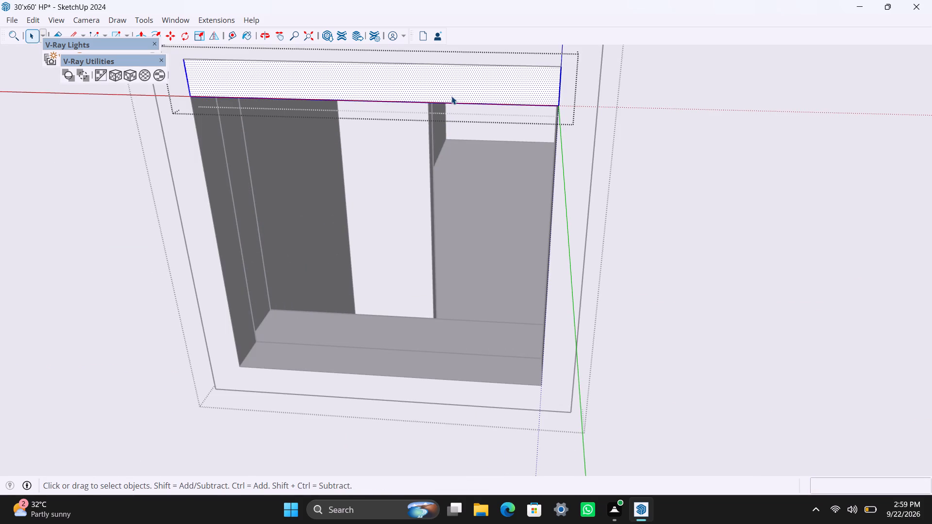
key(p)
click(451, 96)
text(8MM)
key(Return)
key(space)
drag(759, 185, 754, 185)
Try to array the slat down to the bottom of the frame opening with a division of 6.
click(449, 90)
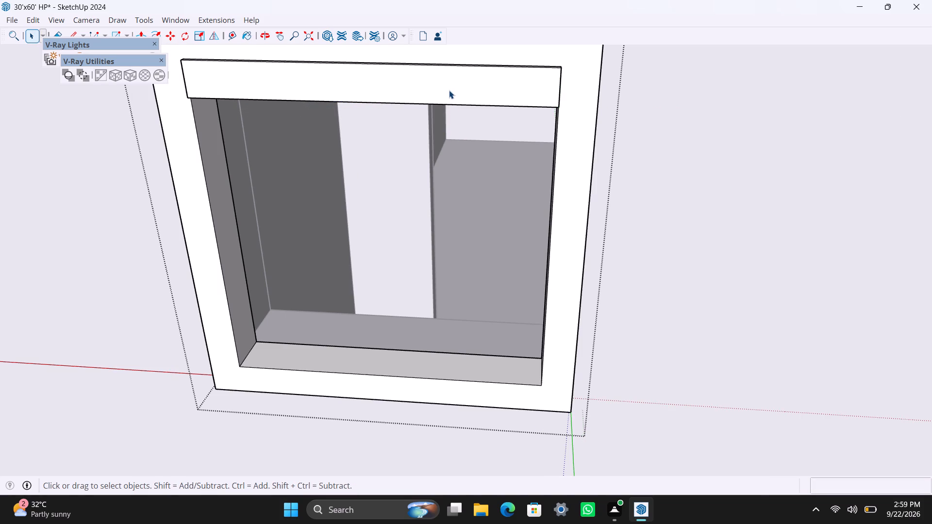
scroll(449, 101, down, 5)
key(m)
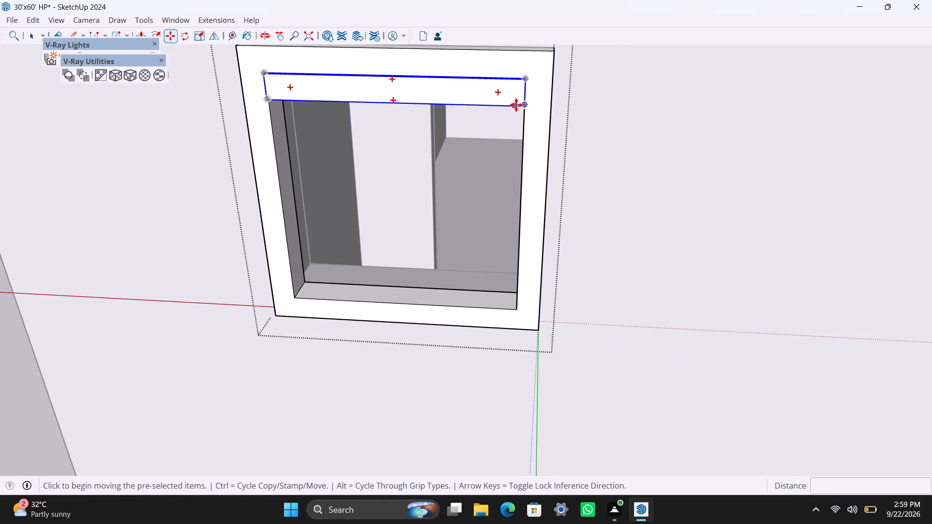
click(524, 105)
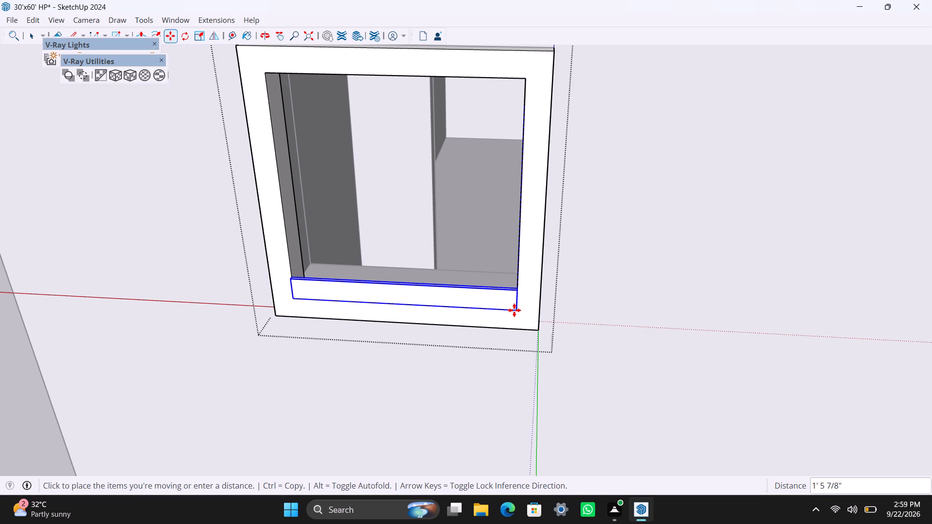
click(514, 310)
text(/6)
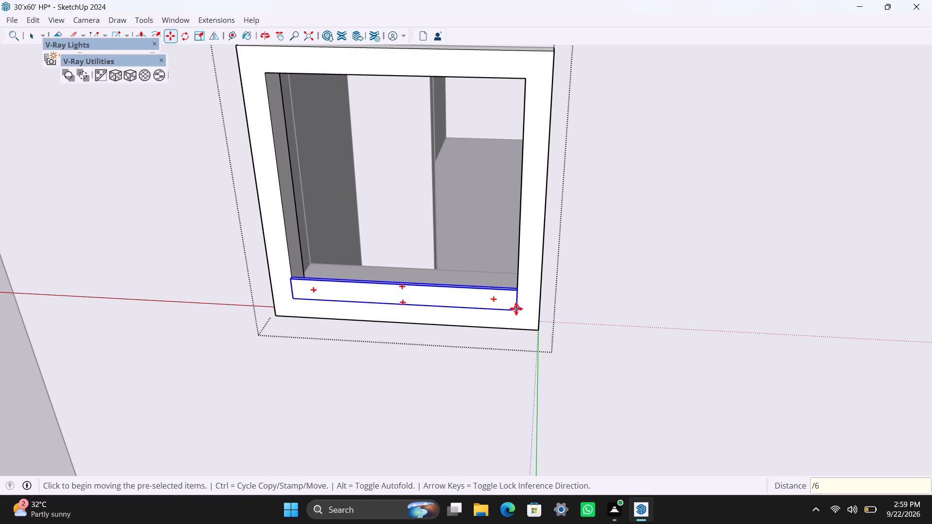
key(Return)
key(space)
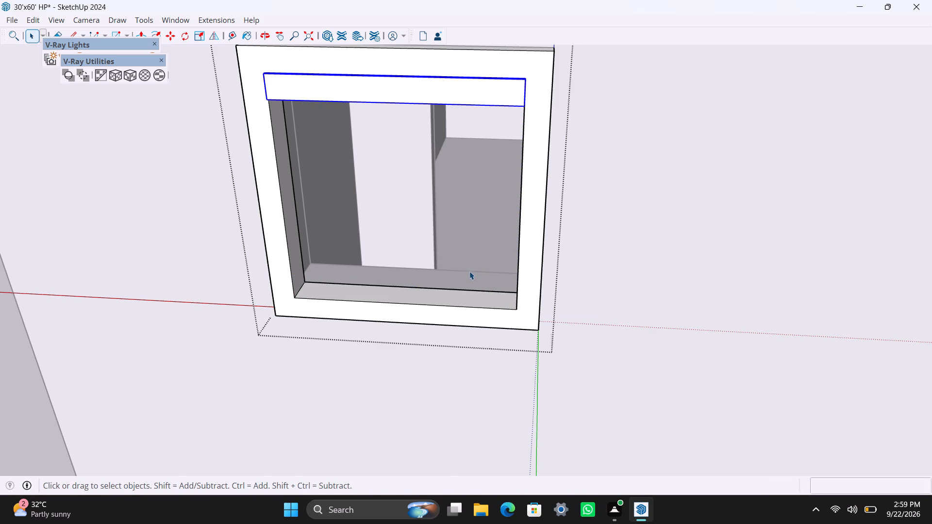
Copy the slat from the top to the bottom of the frame opening and divide the spacing by 6.
key(m)
drag(524, 105, 522, 125)
click(518, 311)
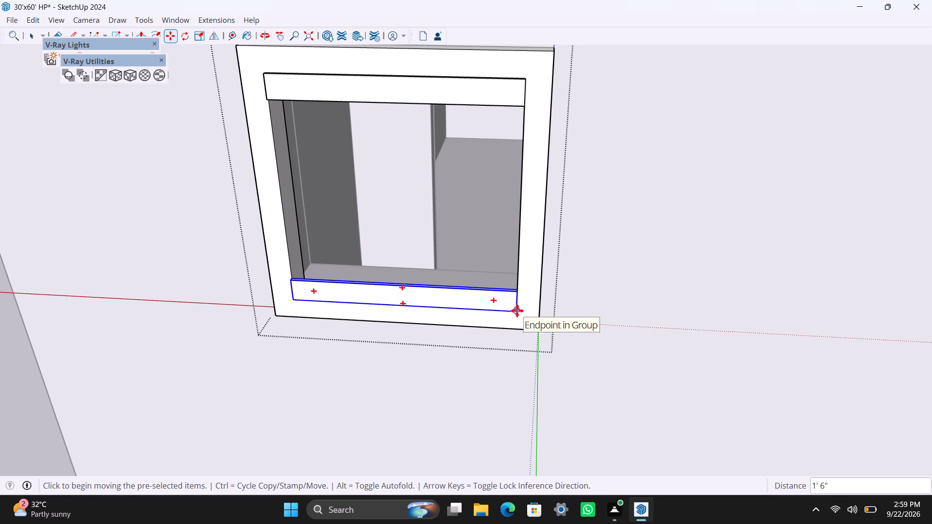
text(/6)
key(Return)
key(space)
scroll(495, 308, down, 16)
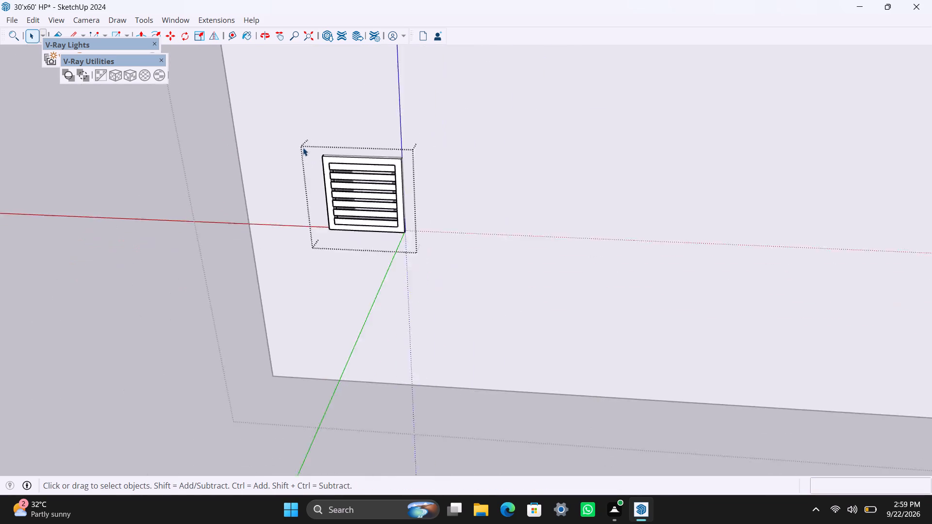
Trace a 5' by 4' rectangle over the end window opening on the long side wall and make it a group.
scroll(303, 147, down, 14)
middle_drag(271, 206, 686, 229)
scroll(487, 224, down, 3)
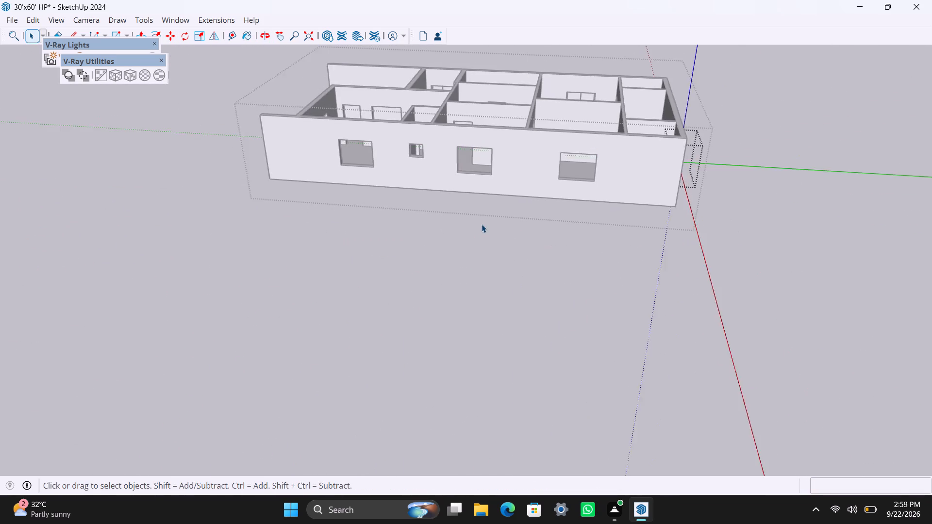
shift+middle_drag(458, 236, 395, 341)
scroll(438, 345, up, 3)
click(446, 349)
scroll(493, 286, up, 4)
middle_drag(481, 288, 519, 228)
middle_drag(488, 179, 425, 268)
scroll(450, 250, up, 2)
middle_drag(439, 248, 428, 234)
key(r)
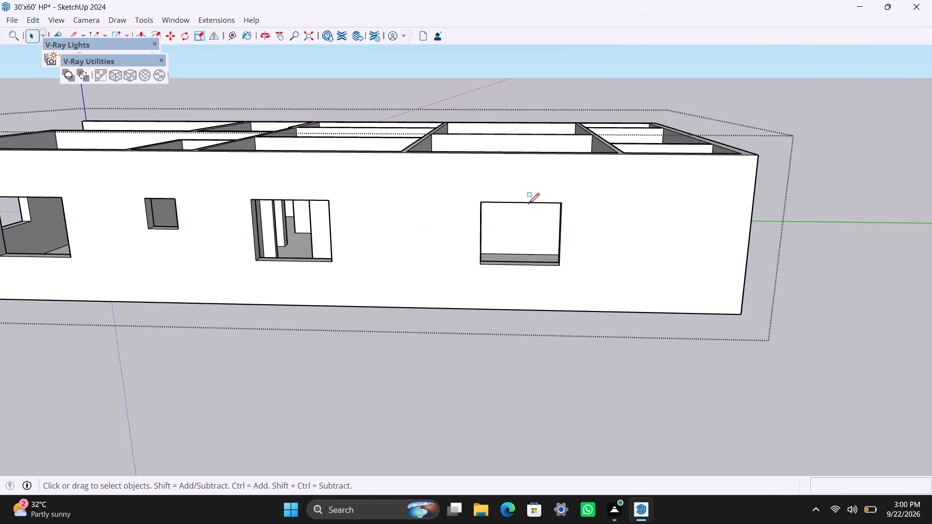
drag(484, 202, 486, 225)
click(555, 267)
key(space)
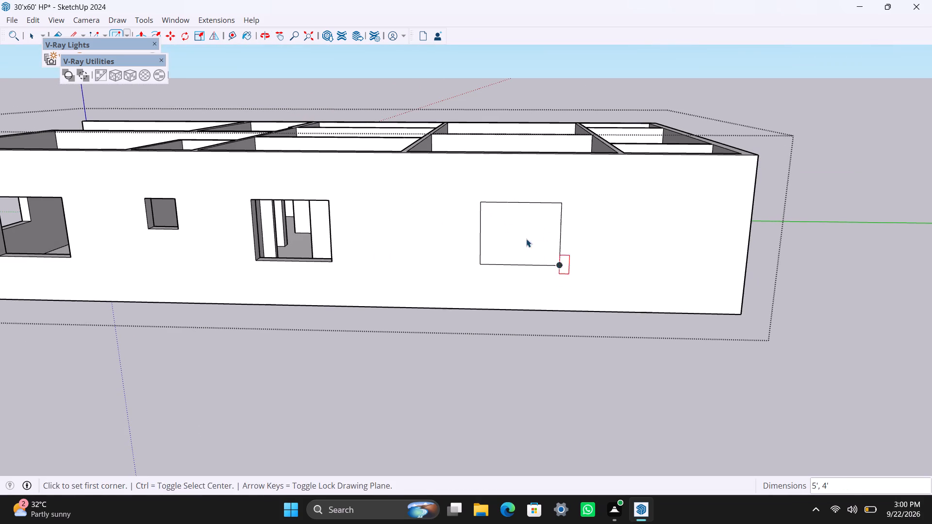
double_click(526, 238)
right_click(526, 238)
click(567, 118)
Inside the window group, offset the rectangle 2" inward and delete the inner face to leave a frame.
scroll(524, 251, up, 6)
double_click(491, 224)
click(472, 215)
key(f)
click(472, 211)
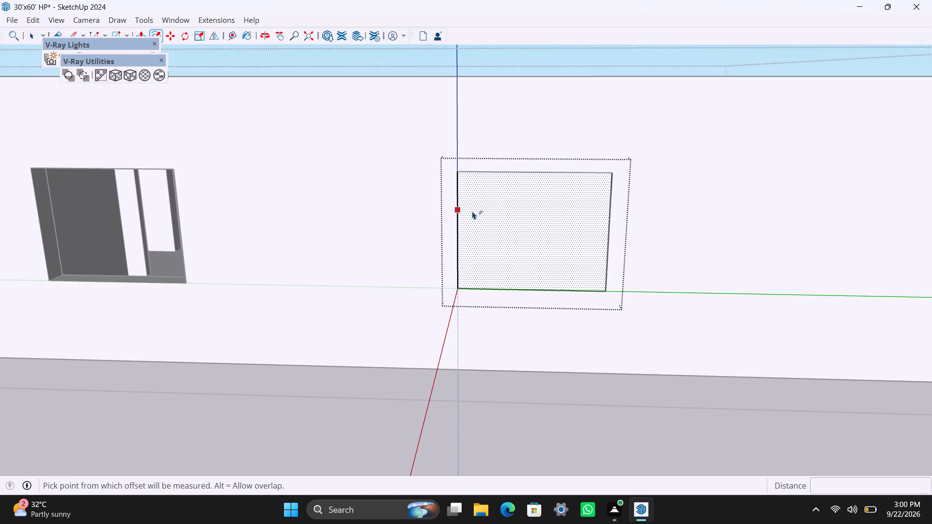
text(2")
key(Return)
key(space)
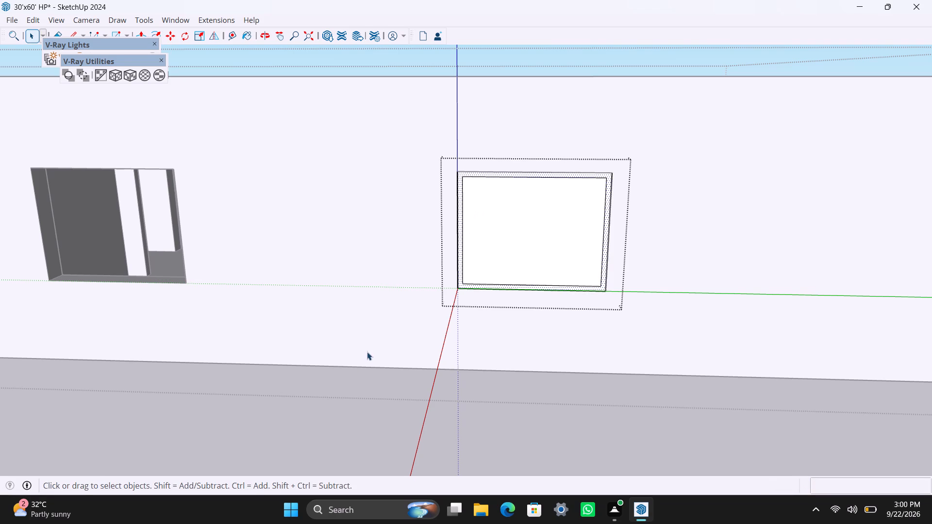
click(521, 256)
key(Delete)
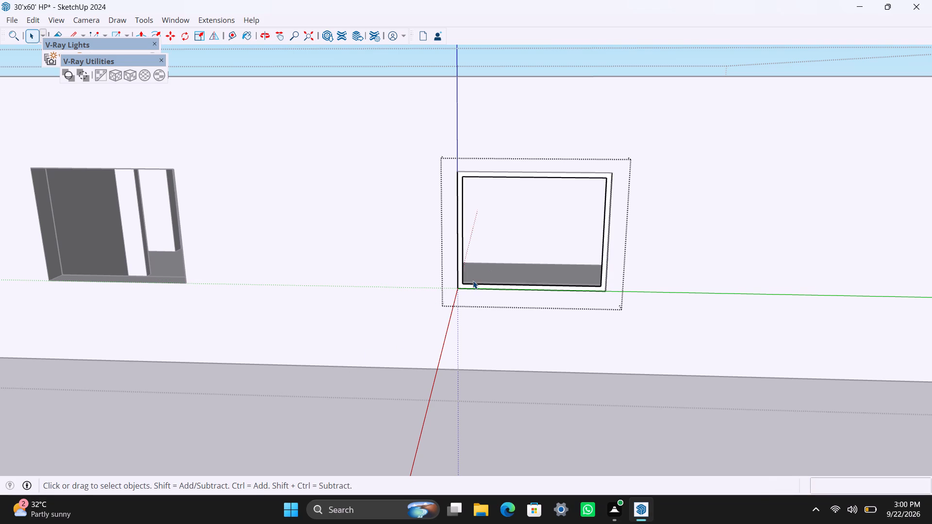
Extrude the window frame face with Push/Pull by 1.5".
scroll(472, 280, up, 6)
scroll(457, 244, up, 2)
click(457, 242)
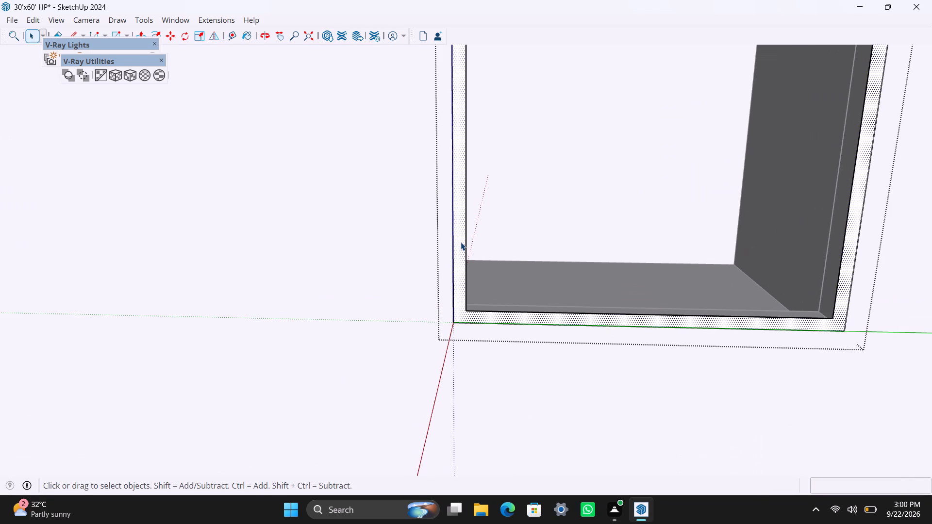
key(p)
click(461, 242)
text(1.5")
key(Return)
key(space)
click(464, 262)
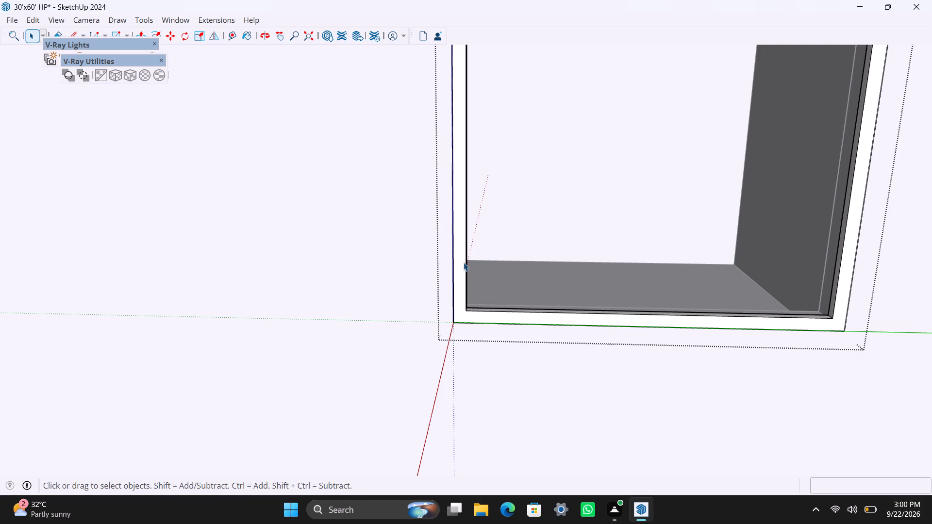
Extrude the end window's frame face a further 1.5" with Push/Pull.
key(p)
drag(464, 263, 464, 268)
text(1.5")
key(Return)
key(space)
Draw a rectangle over half of the frame opening, delete the face filling the other half, and group the remaining pane.
scroll(462, 291, down, 10)
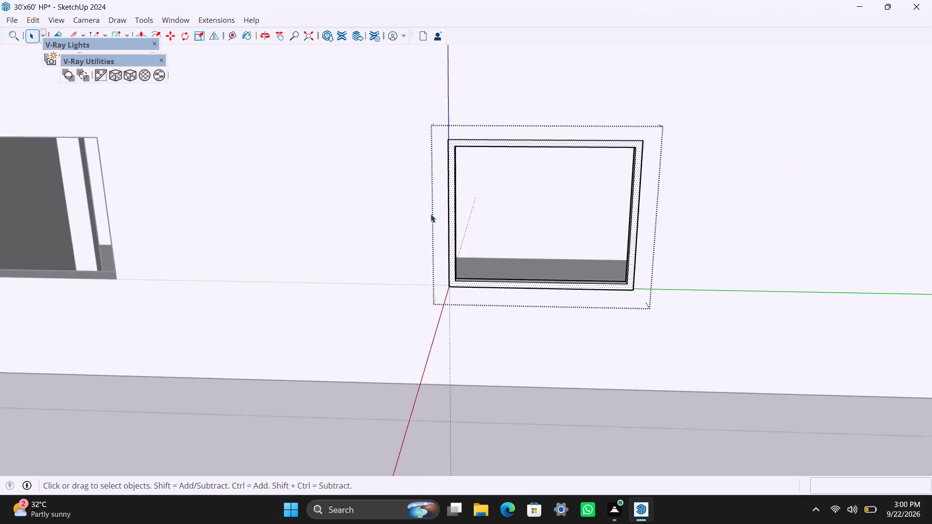
middle_drag(429, 219, 377, 220)
scroll(448, 190, up, 2)
key(r)
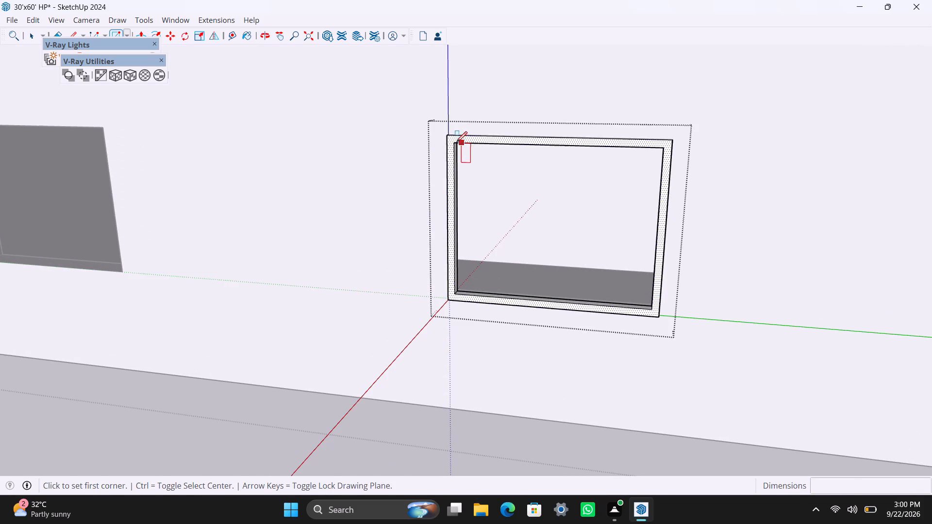
drag(455, 141, 466, 160)
click(556, 300)
key(space)
click(570, 285)
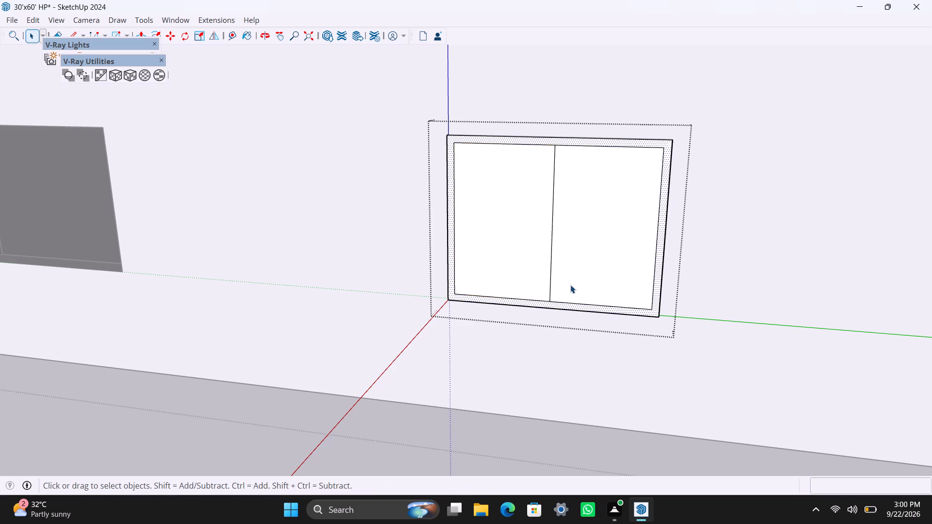
key(Delete)
double_click(537, 271)
right_click(537, 271)
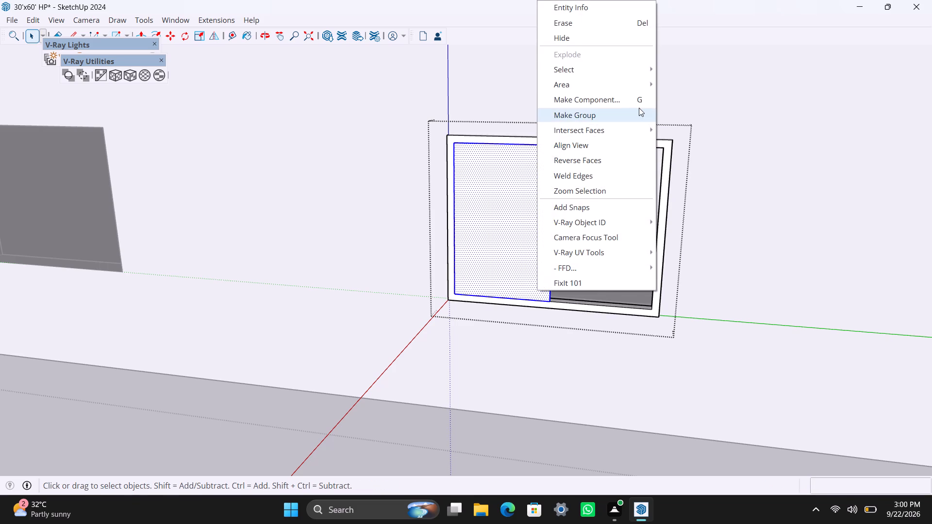
click(638, 107)
Inside the pane group, extrude the pane face to a thickness of 8 mm.
double_click(525, 258)
scroll(535, 262, up, 3)
middle_drag(537, 266, 499, 293)
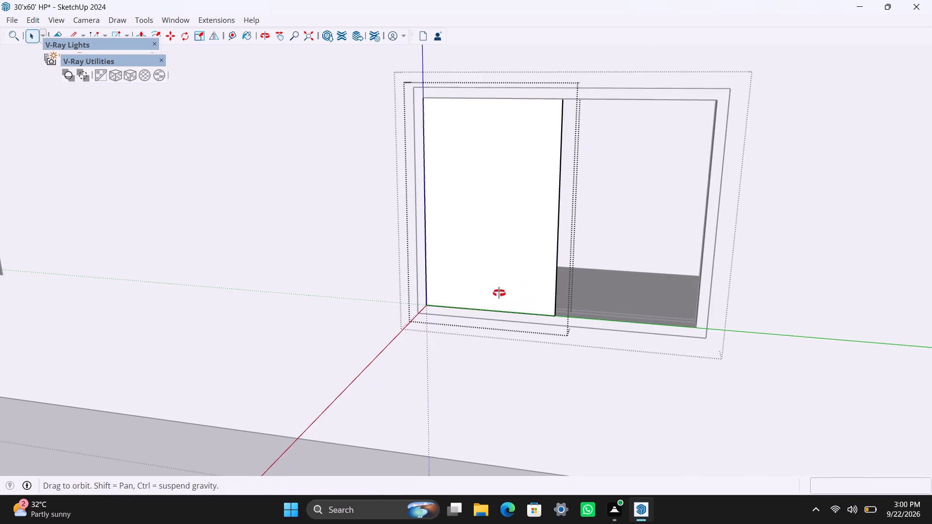
middle_drag(499, 293, 464, 312)
scroll(504, 293, up, 6)
key(p)
click(525, 275)
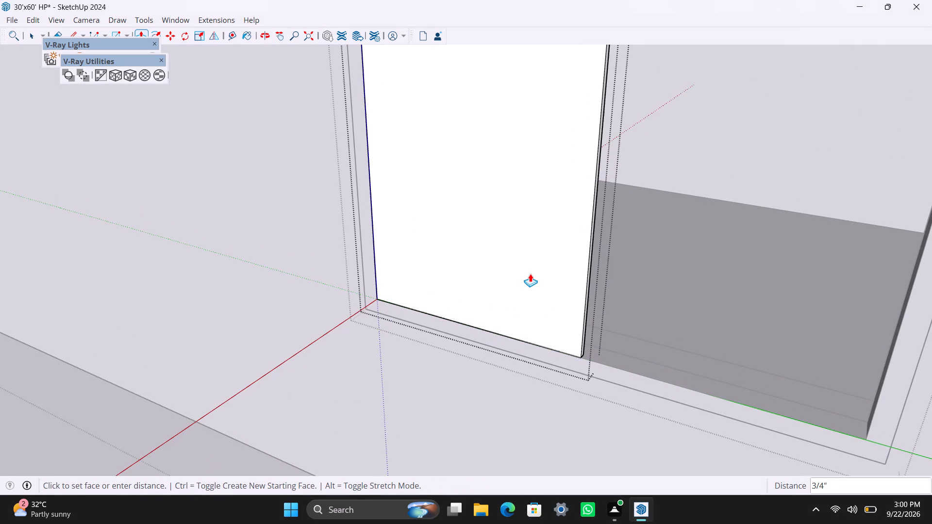
text(8MM)
key(Return)
key(space)
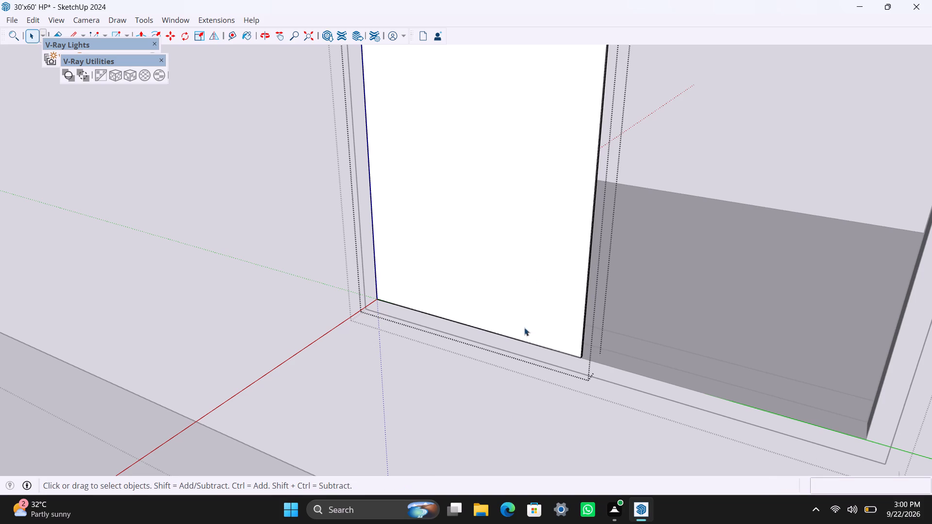
Move the pane group about 1 5/16" back into the depth of the window frame.
click(465, 447)
scroll(566, 324, up, 6)
scroll(575, 362, up, 3)
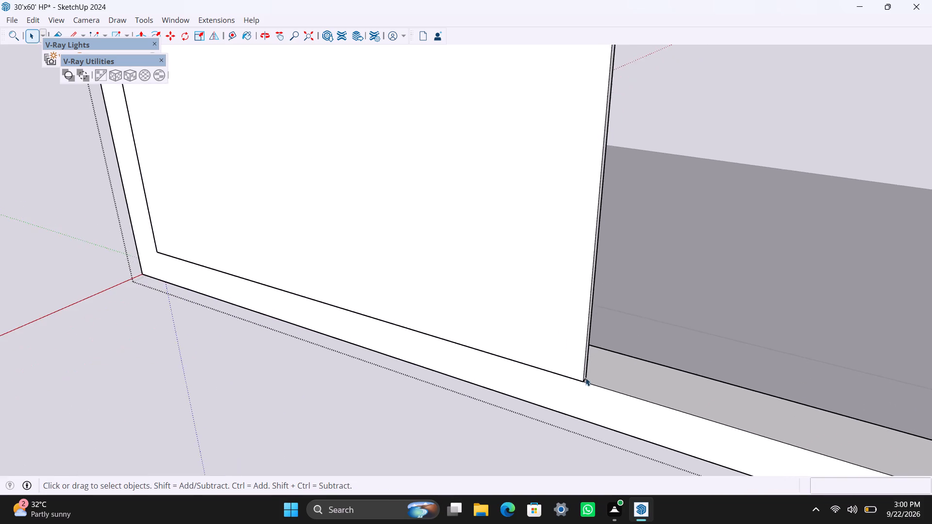
middle_drag(586, 377, 532, 387)
scroll(551, 377, up, 3)
click(558, 373)
scroll(576, 383, up, 2)
key(m)
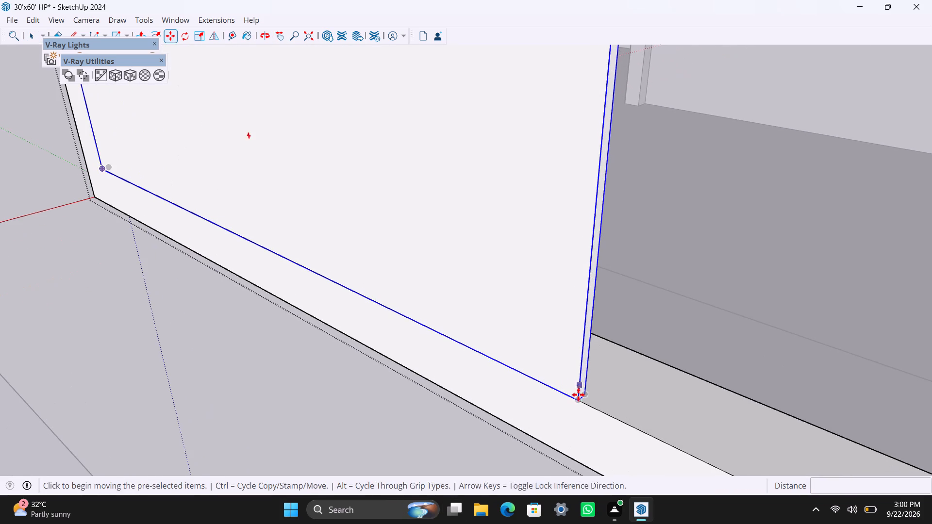
click(578, 397)
click(601, 374)
Copy the pane about 2' 4" along the frame to cover the other half of the opening.
scroll(593, 363, down, 11)
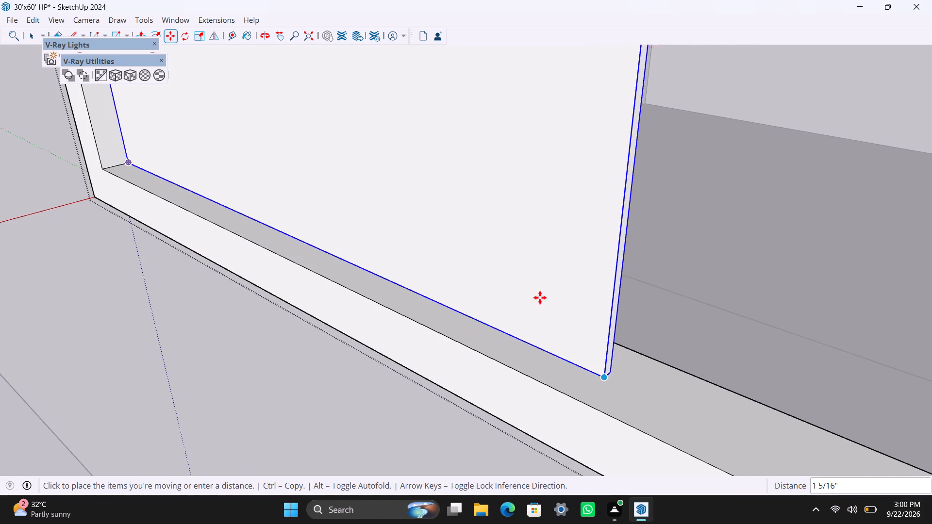
scroll(540, 297, down, 20)
scroll(540, 297, down, 6)
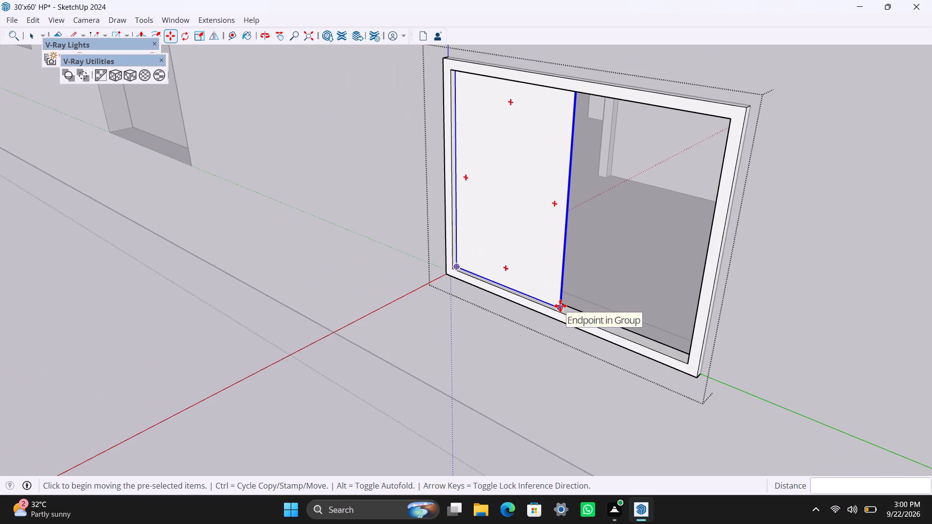
ctrl+click(560, 306)
click(687, 360)
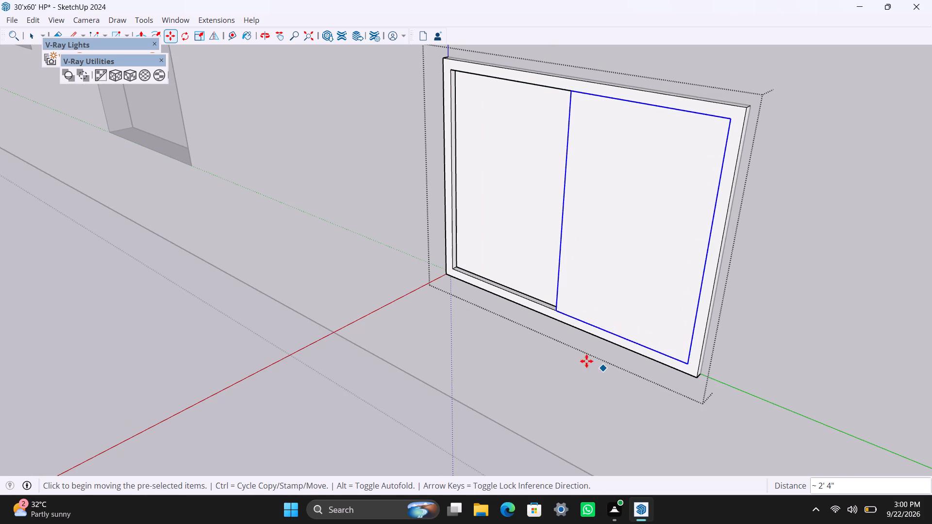
Move the copied pane back so its rear corner meets the first pane's front edge, and leave the window group.
scroll(583, 358, up, 13)
middle_drag(511, 375, 795, 390)
scroll(788, 360, up, 1)
scroll(690, 150, up, 2)
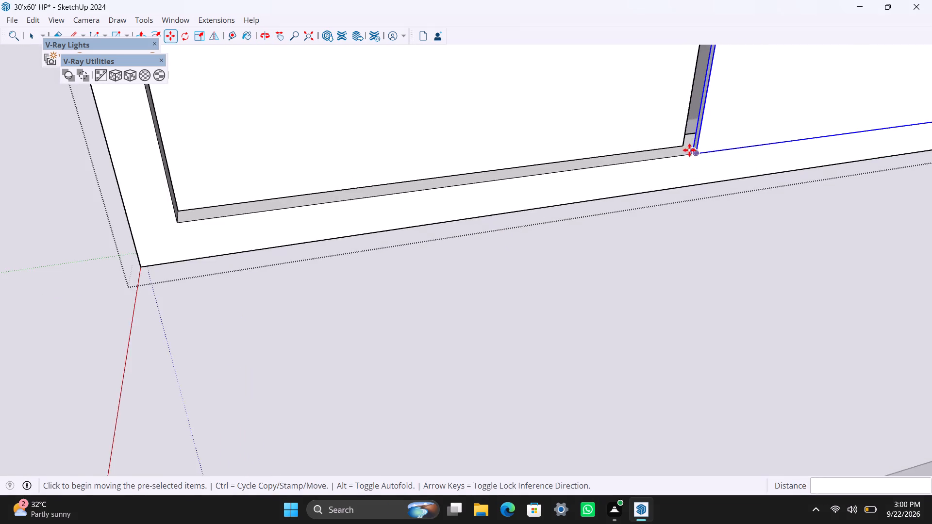
scroll(689, 150, up, 1)
middle_drag(631, 173, 585, 298)
scroll(636, 272, up, 9)
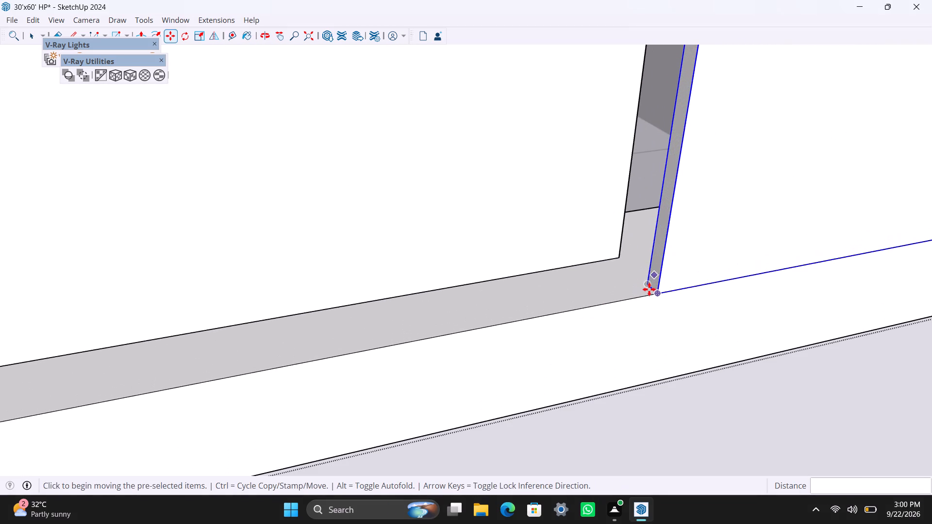
click(649, 287)
click(613, 253)
scroll(560, 260, down, 11)
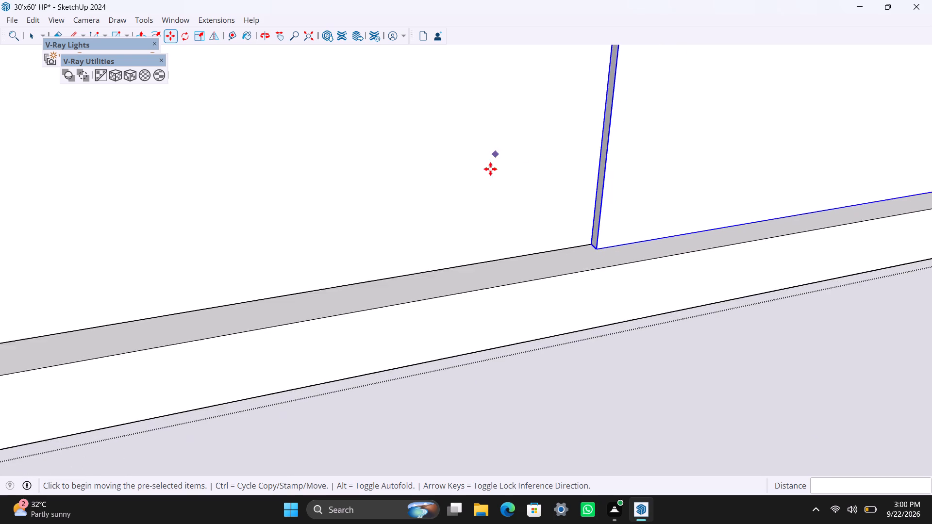
scroll(490, 169, down, 20)
scroll(490, 169, down, 20)
scroll(490, 169, down, 9)
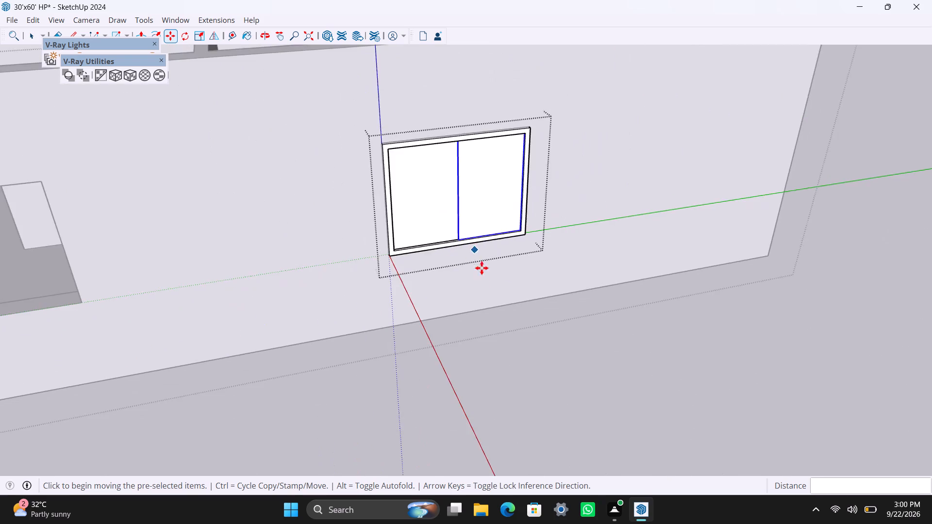
scroll(482, 268, down, 2)
key(space)
click(397, 324)
Trace a rectangle over the neighbouring large window opening on the same long wall and make it a group.
scroll(216, 311, down, 3)
shift+middle_drag(221, 312, 467, 277)
scroll(464, 269, up, 3)
middle_drag(450, 261, 394, 210)
scroll(397, 216, down, 3)
shift+middle_drag(543, 229, 505, 283)
scroll(331, 241, up, 6)
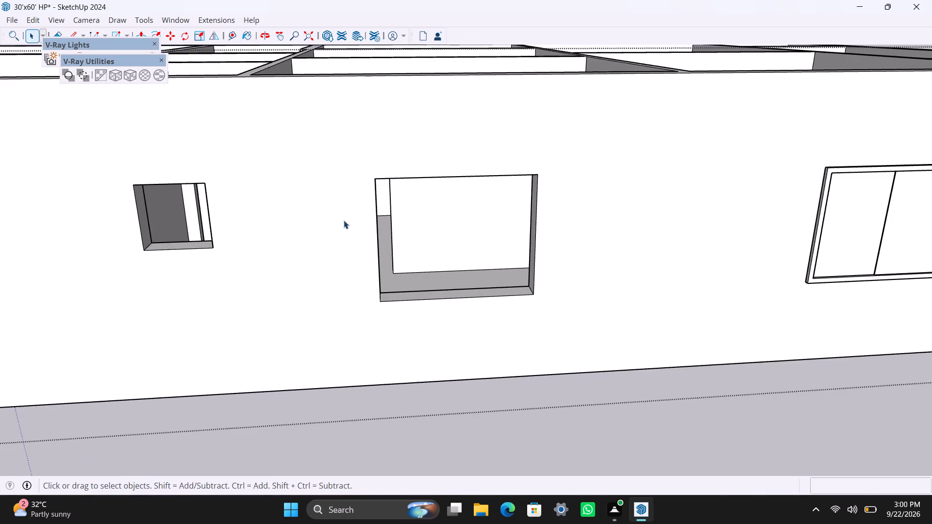
middle_drag(344, 220, 333, 216)
key(r)
click(376, 178)
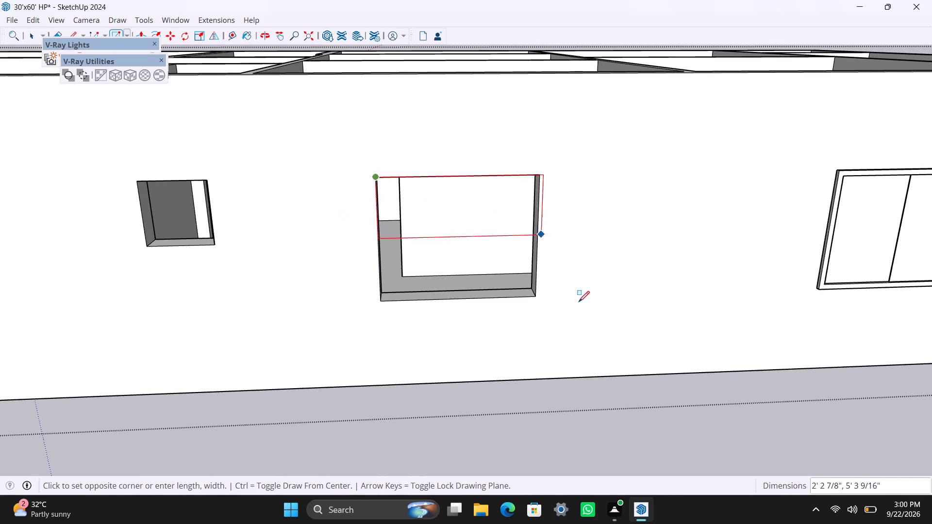
click(532, 296)
key(space)
double_click(448, 243)
right_click(447, 243)
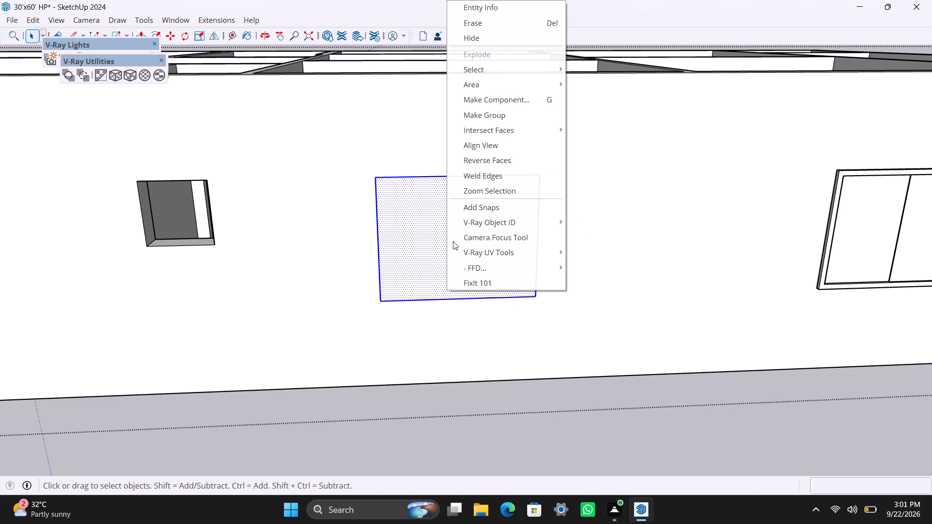
click(492, 122)
Inside the new window group, offset the rectangle 2" inward and delete the inner face to leave a frame.
double_click(435, 220)
click(421, 220)
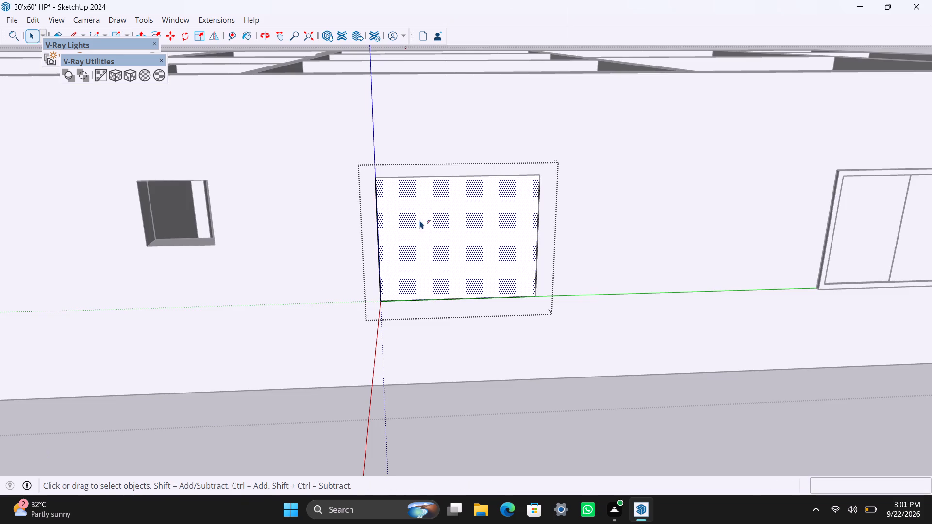
key(f)
click(419, 220)
text(2")
key(Return)
key(space)
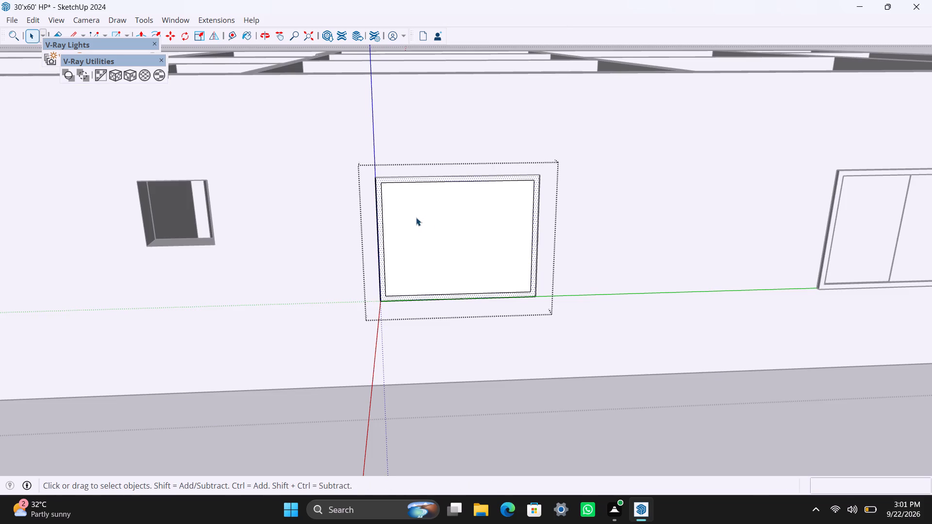
click(436, 230)
key(Delete)
Extrude the second window's frame face with Push/Pull by 1.5" twice in succession.
scroll(390, 266, up, 6)
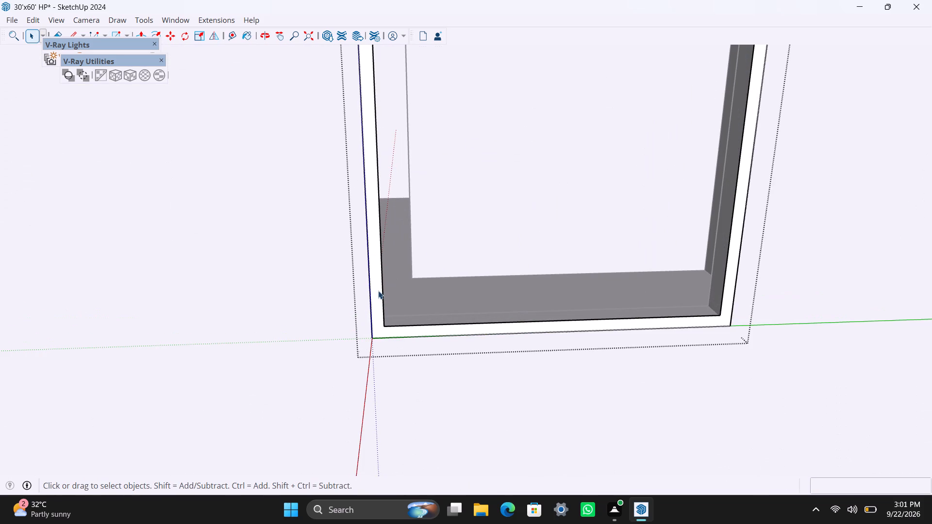
click(378, 290)
key(p)
click(378, 290)
text(1.5")
key(Return)
key(space)
click(379, 305)
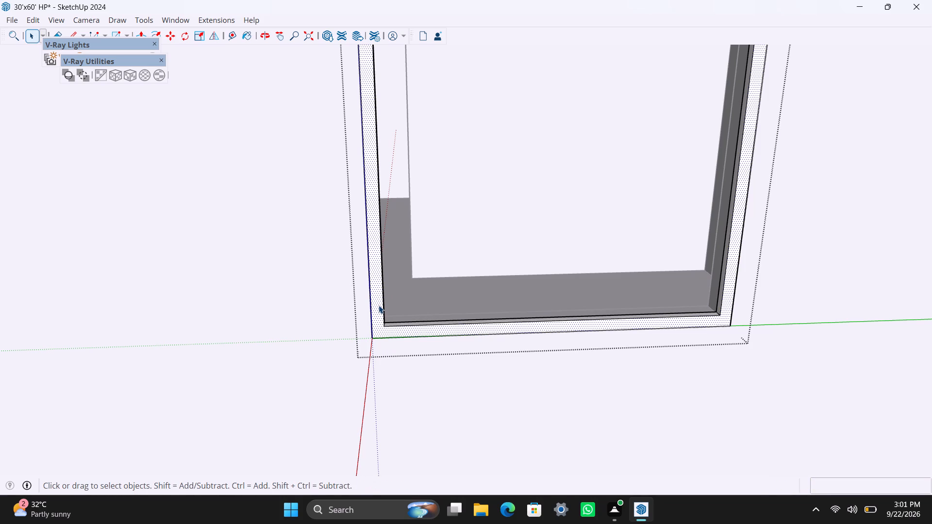
key(p)
click(378, 306)
text(1.5")
key(Return)
key(space)
Draw a half-width pane rectangle in the second frame, delete the face filling the other half, and group the pane.
scroll(393, 292, down, 9)
middle_drag(394, 224, 308, 224)
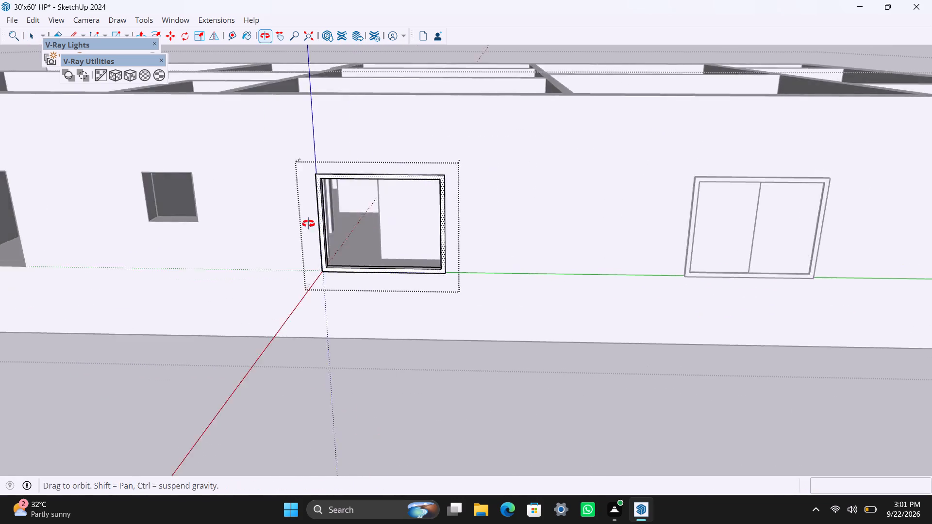
middle_drag(308, 224, 316, 224)
scroll(303, 212, up, 1)
middle_drag(294, 225, 361, 236)
scroll(327, 211, up, 5)
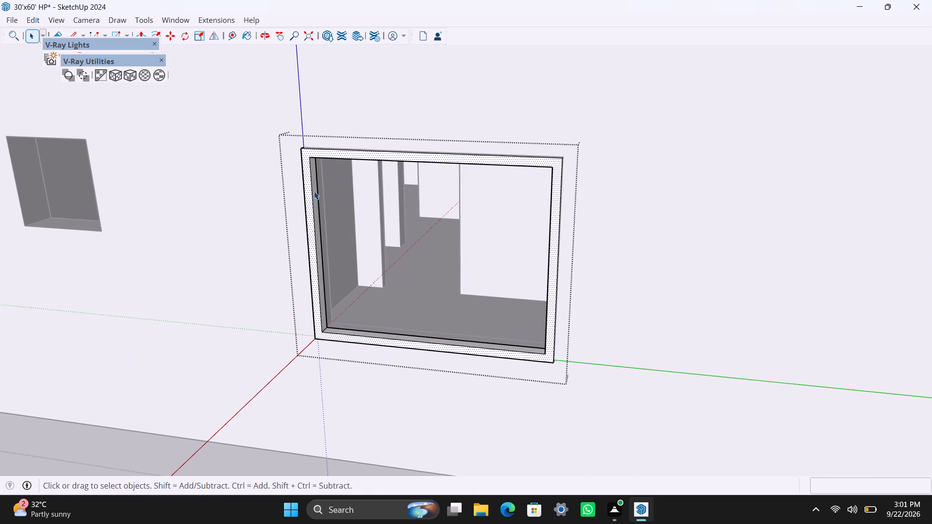
key(r)
drag(312, 160, 313, 170)
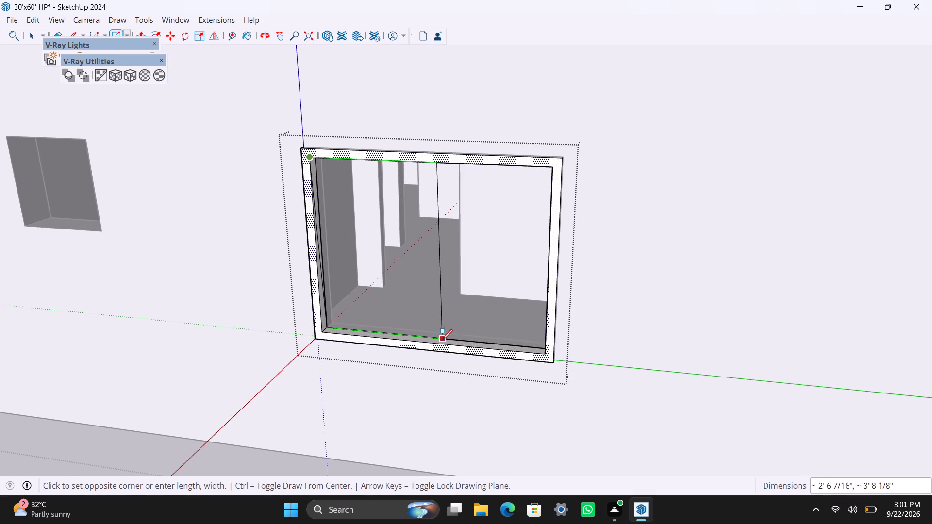
click(433, 342)
key(space)
click(467, 326)
key(Delete)
double_click(390, 312)
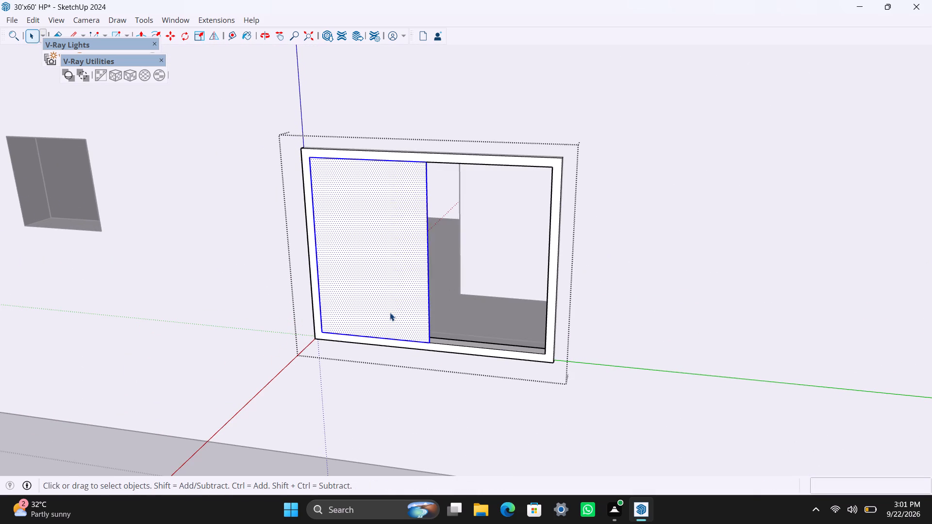
right_click(390, 312)
click(455, 144)
Inside the second window's pane group, extrude the pane face to a thickness of 8 mm.
scroll(401, 311, up, 3)
middle_drag(406, 324, 351, 366)
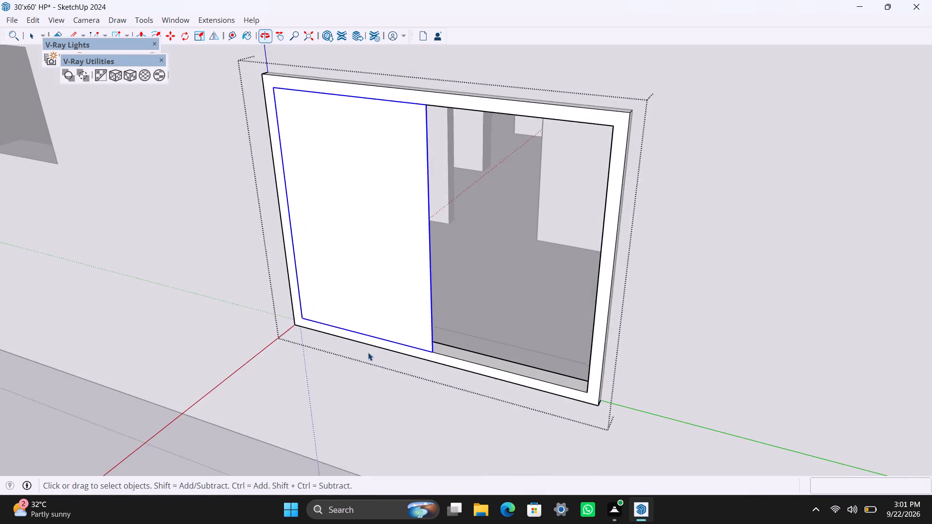
scroll(391, 331, up, 3)
triple_click(398, 314)
key(p)
click(398, 314)
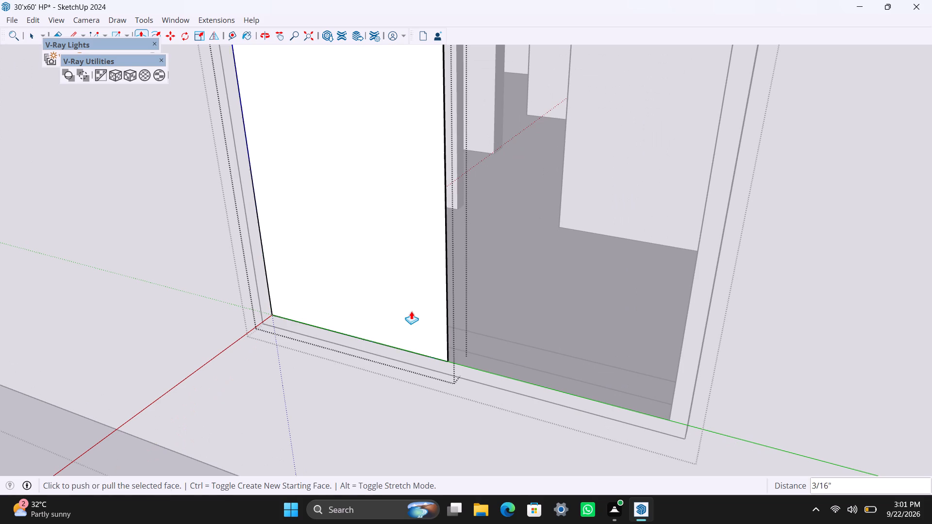
click(429, 306)
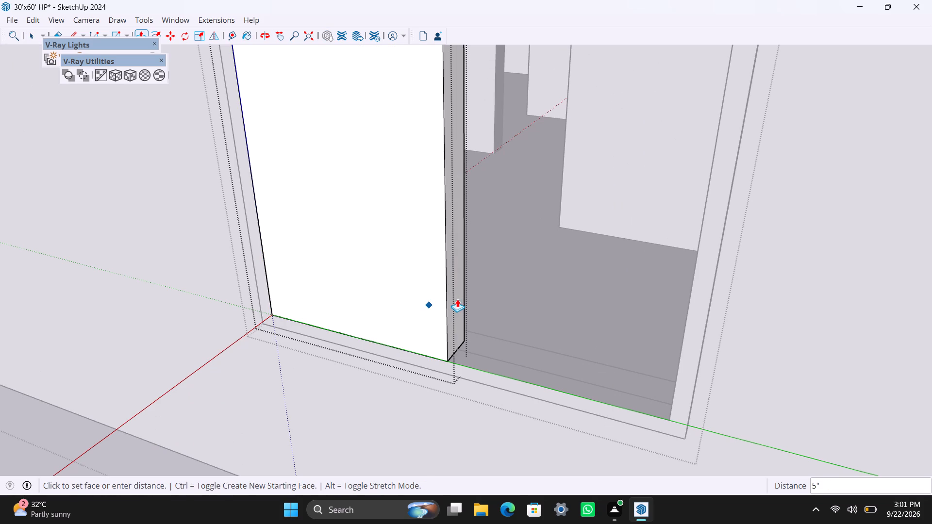
text(8MM)
key(Return)
key(space)
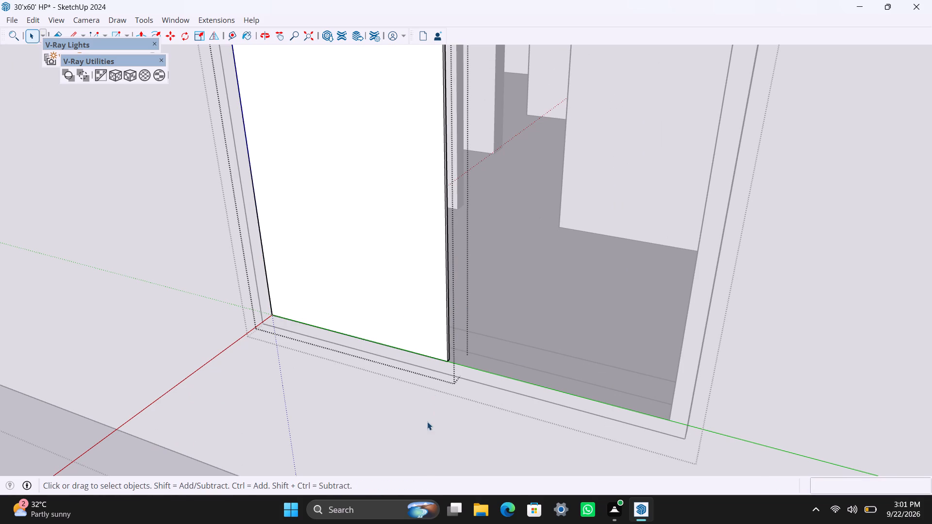
Move the second window's pane group back into the depth of its frame.
click(427, 422)
scroll(425, 384, up, 9)
click(451, 370)
scroll(456, 377, up, 3)
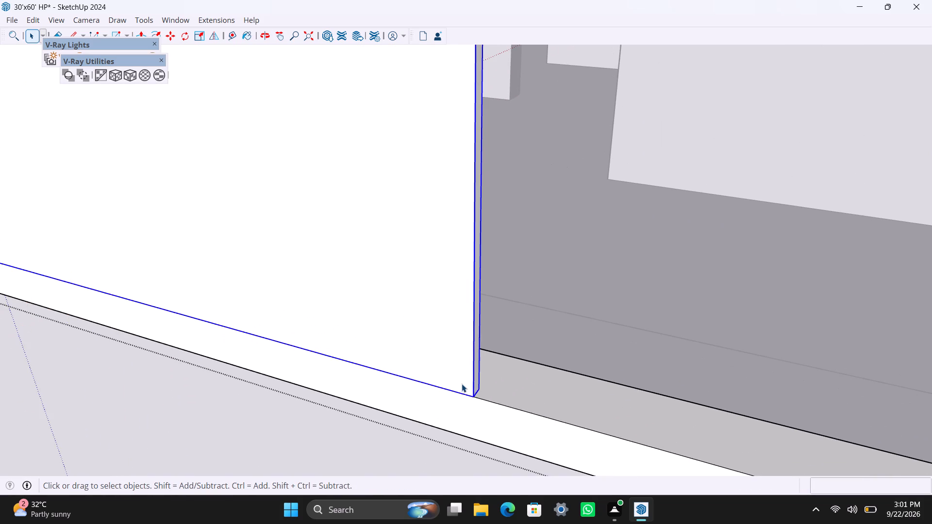
key(m)
click(471, 393)
click(493, 373)
scroll(490, 372, down, 9)
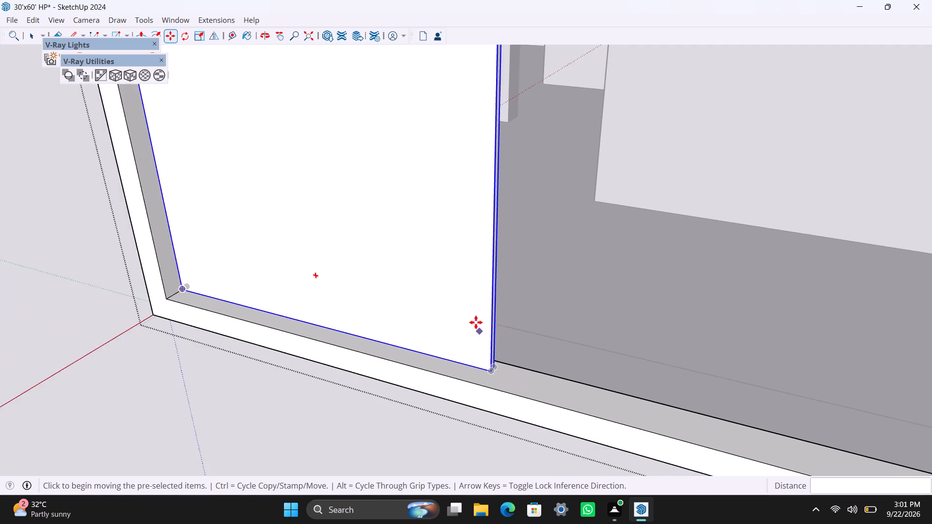
Copy the pane along the second frame to its far inner corner, covering the other half of the opening.
scroll(476, 322, down, 10)
click(486, 348)
scroll(486, 348, down, 1)
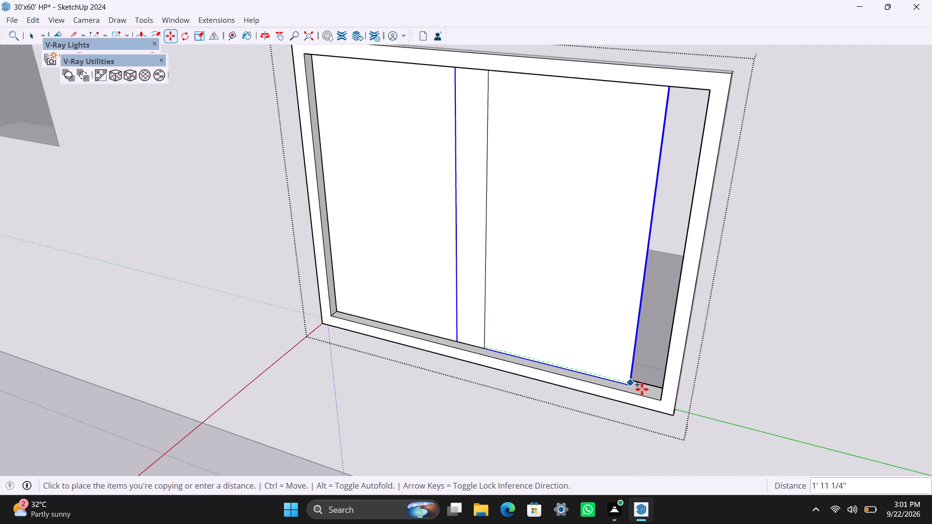
click(659, 398)
Move the copied pane in depth so its corner meets the first pane's corner, staggering the two panes, and leave the frame group.
scroll(490, 363, up, 9)
middle_drag(408, 390, 607, 385)
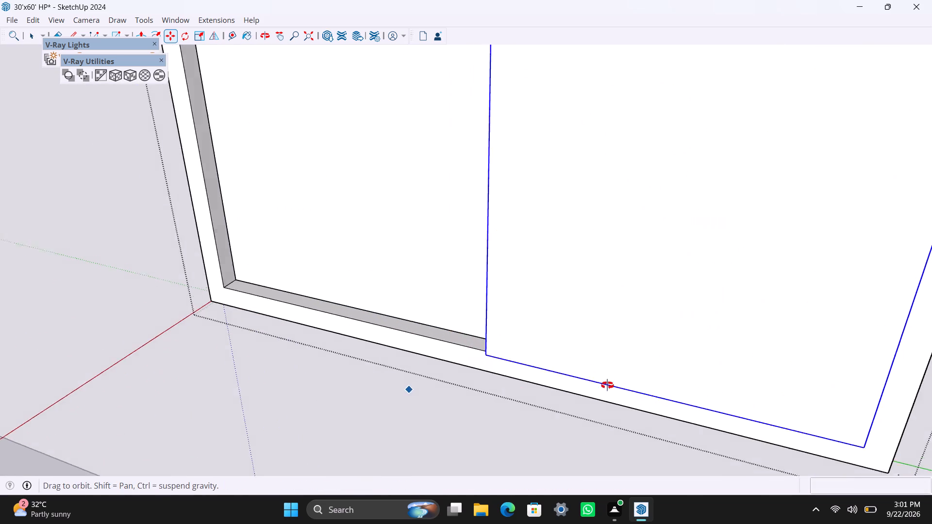
middle_drag(607, 385, 768, 371)
scroll(550, 320, up, 10)
click(552, 296)
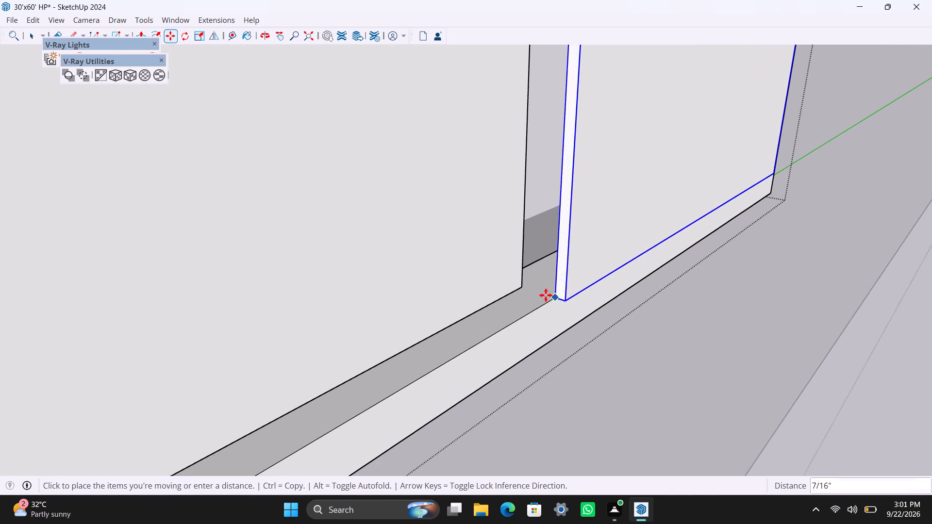
click(518, 290)
scroll(427, 296, down, 20)
scroll(427, 296, down, 6)
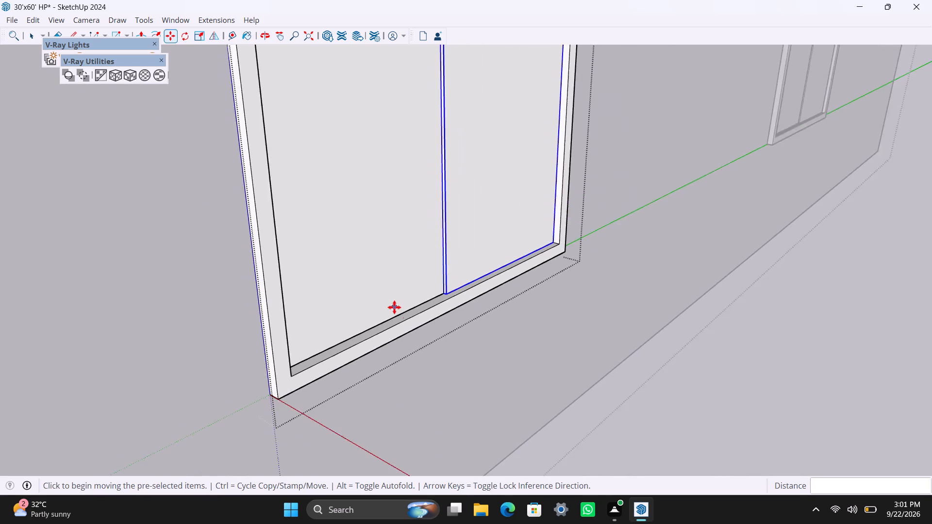
scroll(394, 307, down, 20)
scroll(394, 307, down, 4)
key(space)
click(497, 346)
Draw a rectangle over the small square wall opening beside the sliding windows and make its face and edges a group.
scroll(436, 365, up, 4)
middle_drag(436, 363, 274, 333)
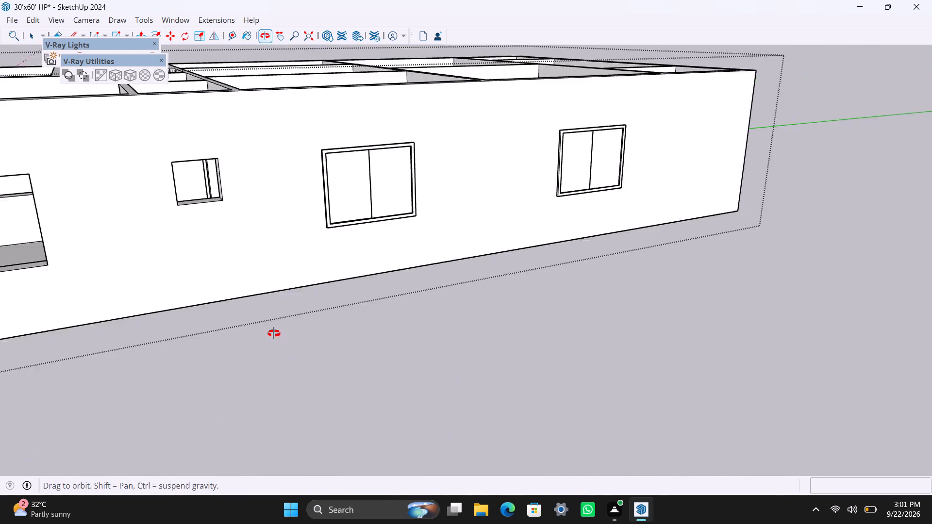
middle_drag(274, 333, 266, 331)
scroll(280, 310, down, 3)
shift+middle_drag(307, 313, 603, 368)
scroll(497, 279, up, 3)
middle_drag(416, 285, 340, 263)
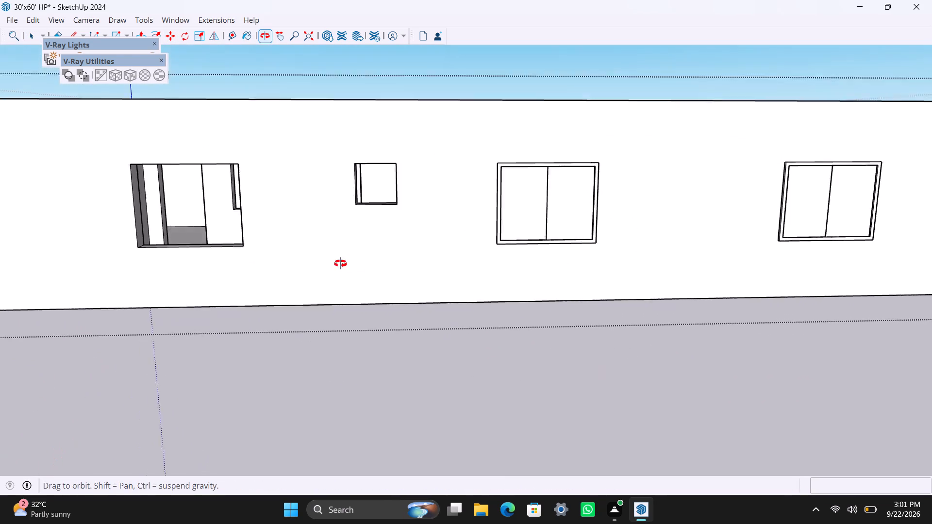
middle_drag(340, 263, 398, 282)
scroll(408, 278, down, 5)
middle_drag(471, 290, 434, 295)
scroll(347, 251, up, 3)
shift+middle_drag(467, 286, 429, 313)
scroll(292, 270, up, 4)
middle_drag(293, 266, 256, 235)
scroll(410, 267, up, 4)
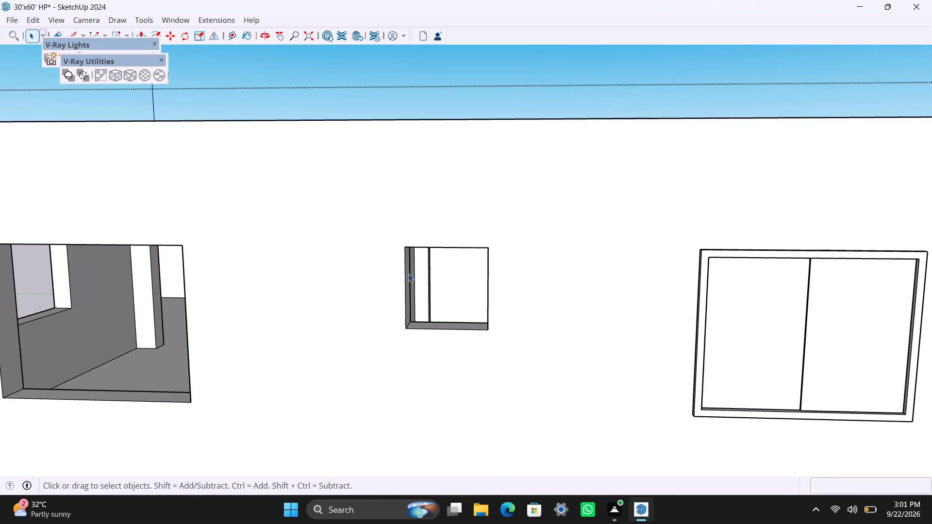
key(r)
drag(405, 252, 409, 259)
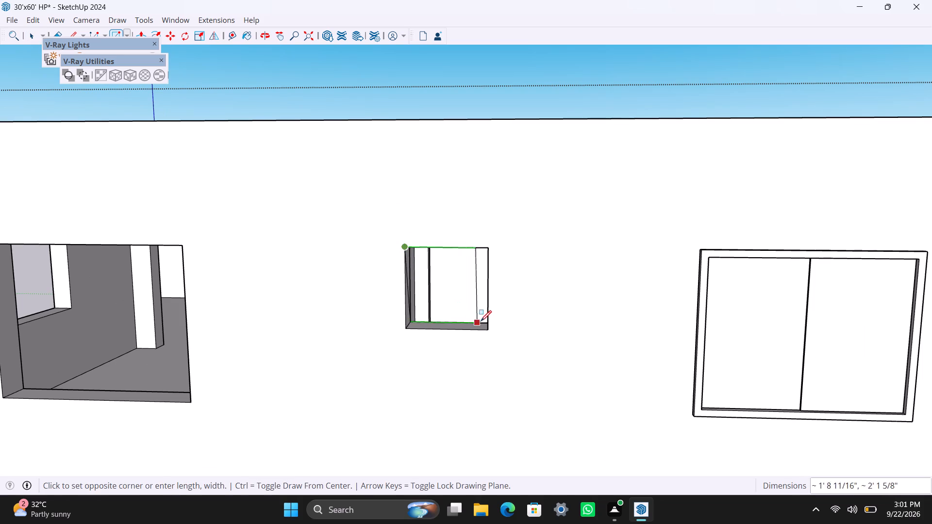
click(487, 327)
key(space)
double_click(463, 299)
right_click(462, 297)
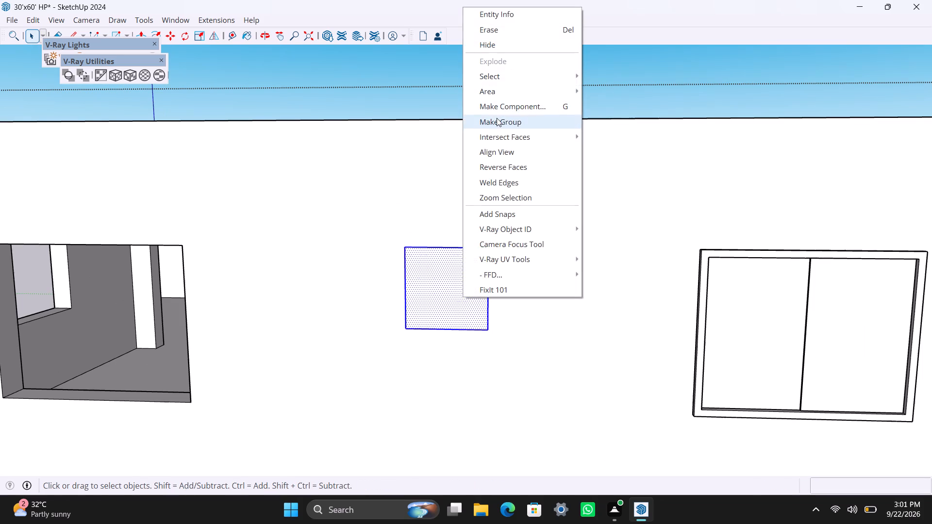
click(497, 118)
Inside the new group, offset the face's outline 2" inward and delete the inner face to leave a frame.
triple_click(425, 289)
double_click(425, 287)
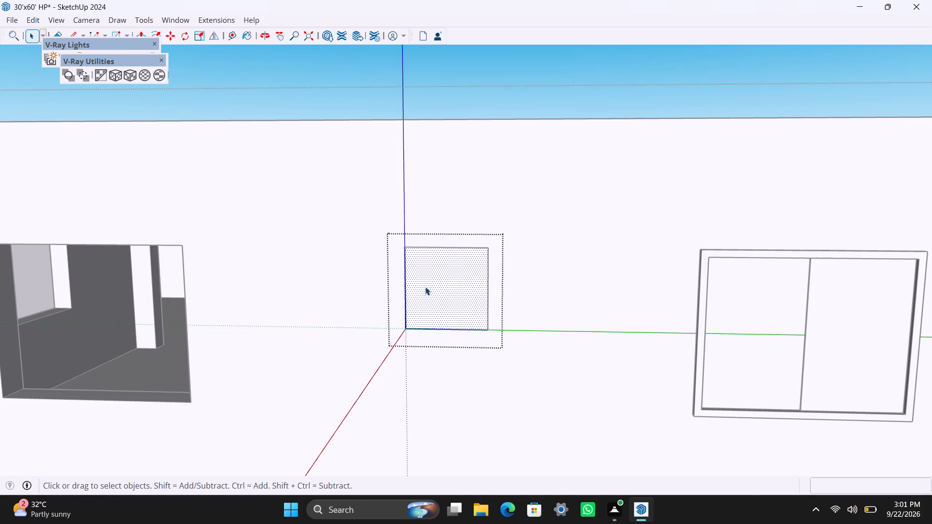
key(f)
click(425, 285)
text(2")
key(Return)
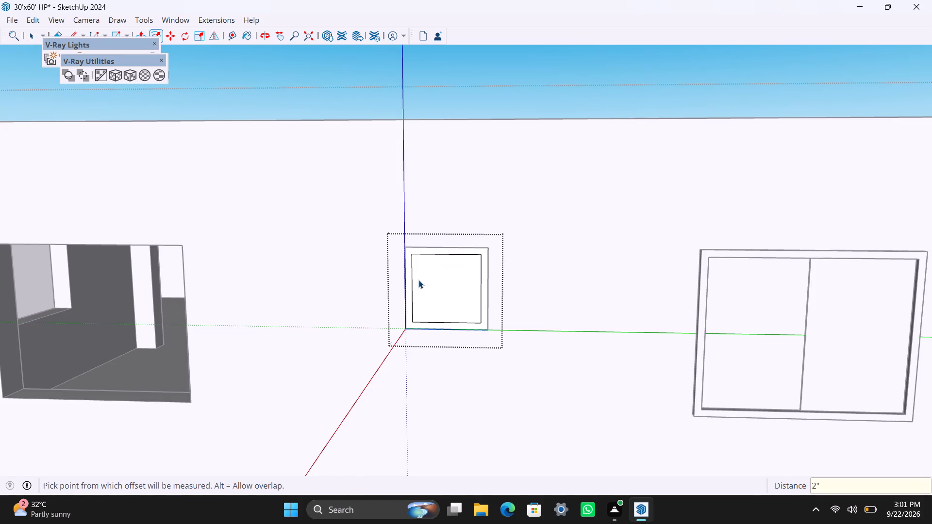
key(space)
click(431, 278)
key(Delete)
Extrude the small frame's face by 1.5", and extrude it by a further 1.5".
scroll(417, 324, up, 6)
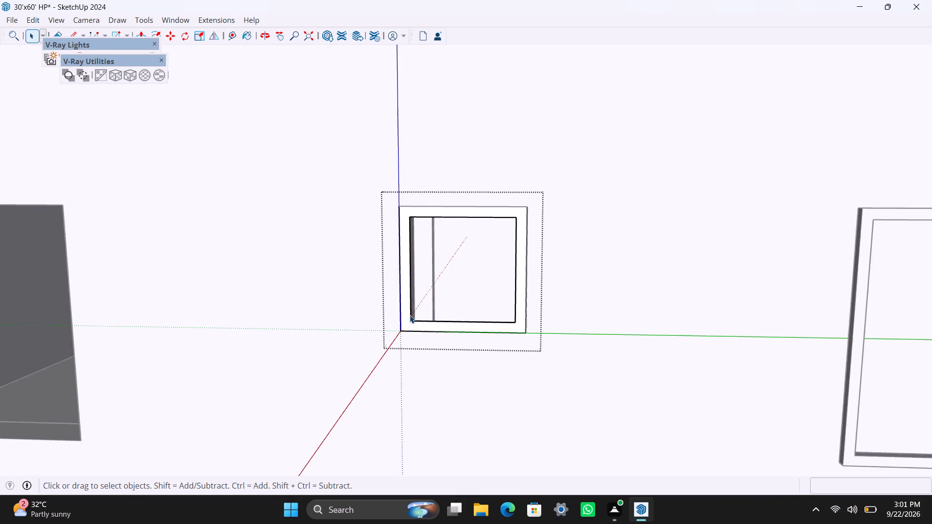
click(405, 307)
key(p)
click(405, 307)
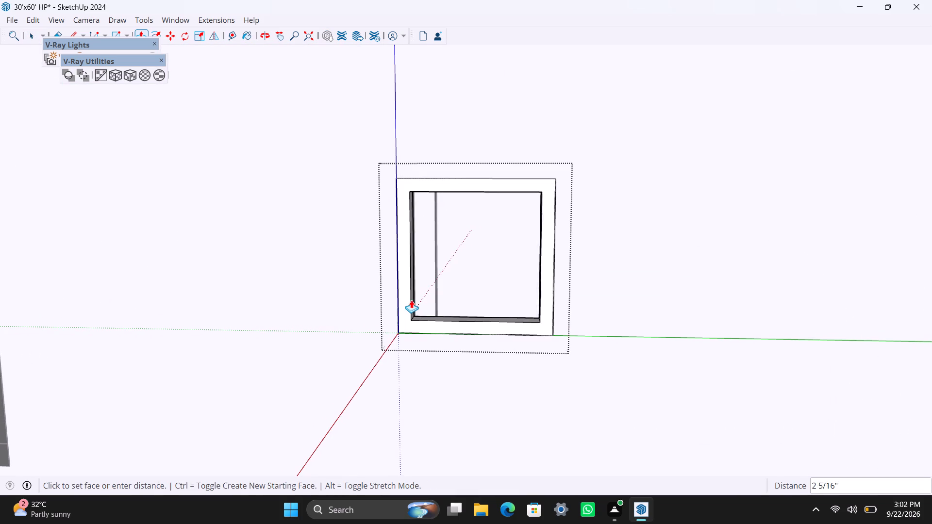
text(1.5")
key(Return)
key(space)
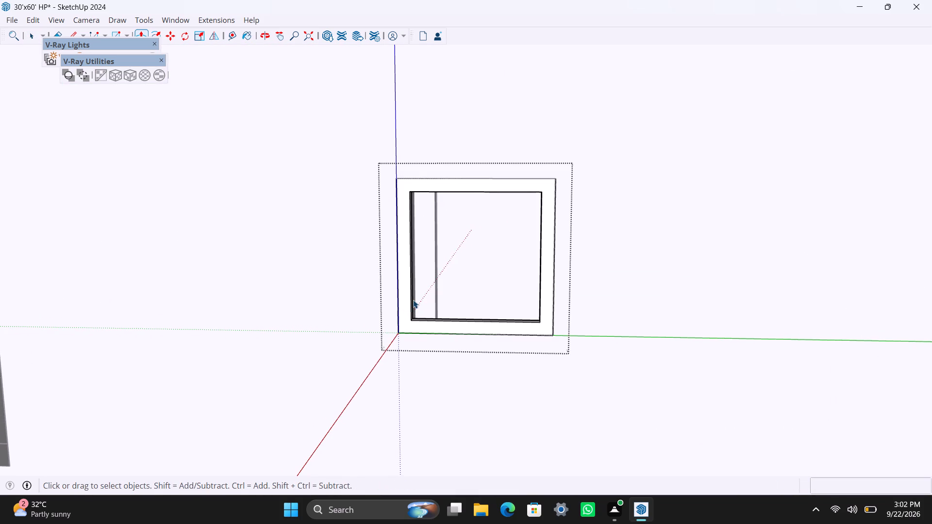
click(407, 302)
key(p)
click(407, 302)
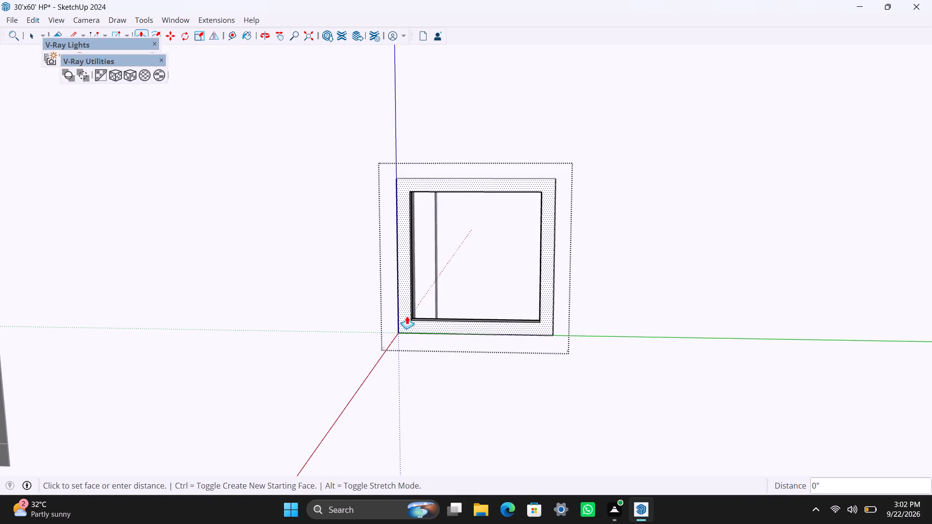
text(1.5")
key(Return)
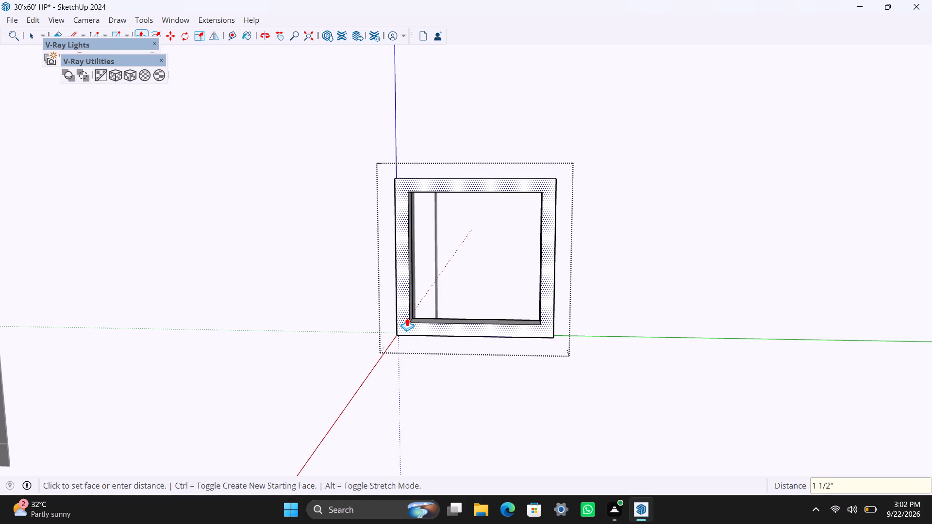
key(space)
Draw a 2" high full-width slat rectangle at the top of the frame opening, delete the face below it, and group the slat.
scroll(412, 298, down, 4)
middle_drag(404, 275, 370, 395)
scroll(420, 255, up, 2)
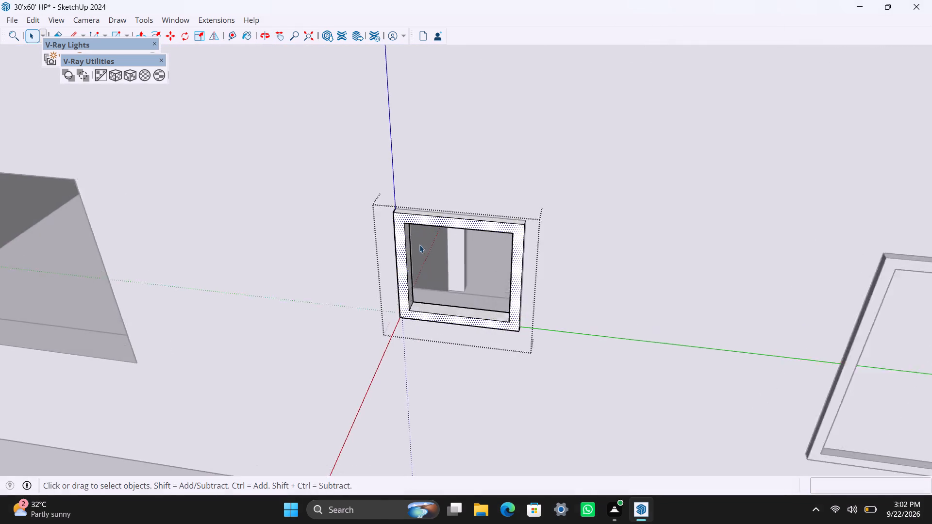
scroll(419, 245, up, 3)
key(r)
click(392, 197)
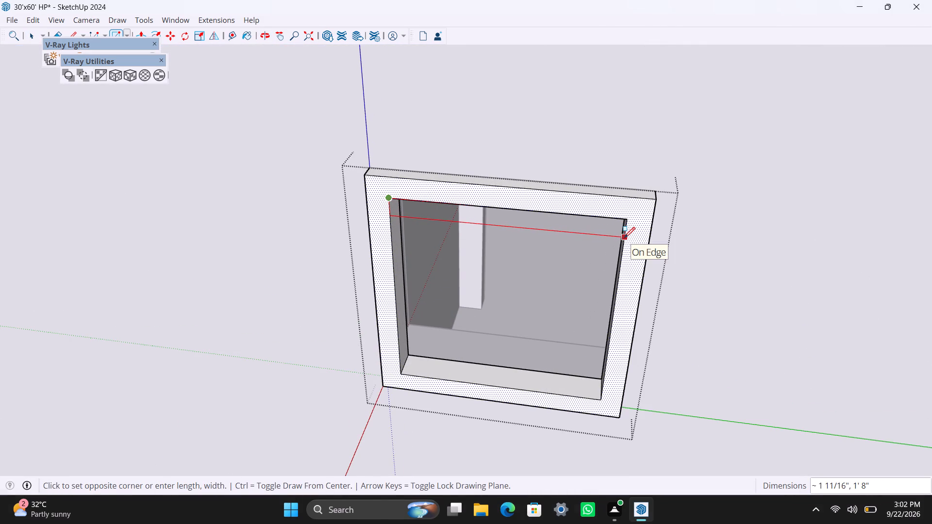
text(2")
key(Return)
key(space)
click(588, 266)
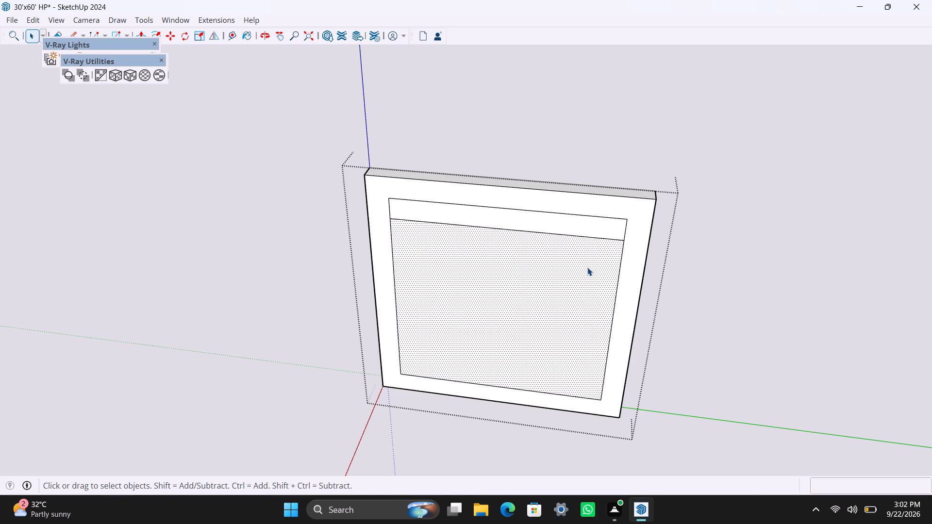
key(Delete)
double_click(567, 222)
right_click(567, 224)
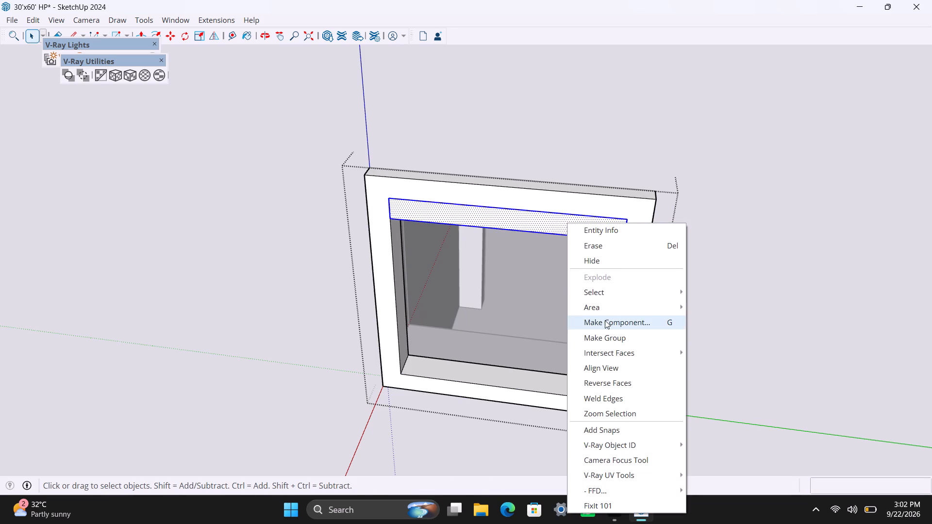
click(604, 334)
Inside the slat group, extrude the slat face to a thickness of 8 mm and leave the group.
triple_click(580, 229)
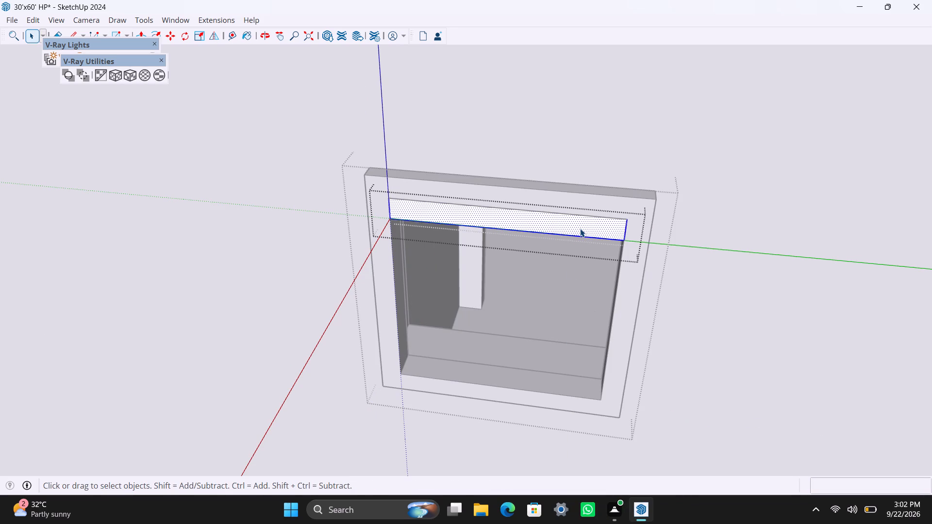
key(p)
click(580, 229)
text(8MM)
key(Return)
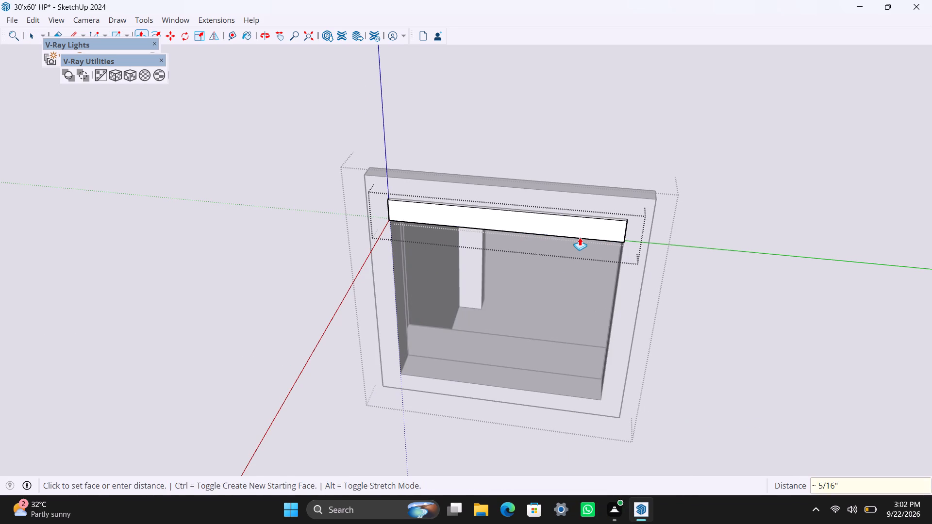
key(space)
click(749, 278)
Copy the slat down to the frame's bottom inner corner, divide the spacing into 6 equal intervals, and leave the ventilator group.
click(586, 236)
scroll(613, 240, up, 2)
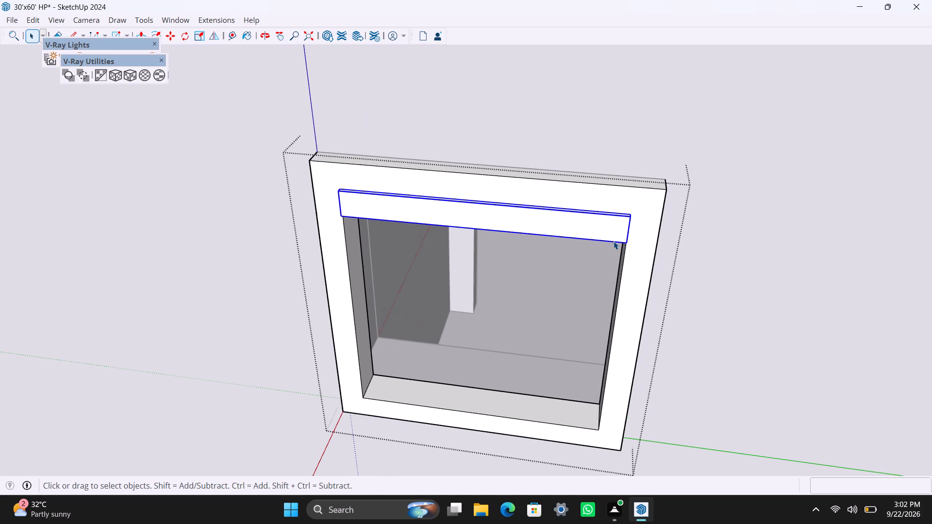
key(m)
click(628, 242)
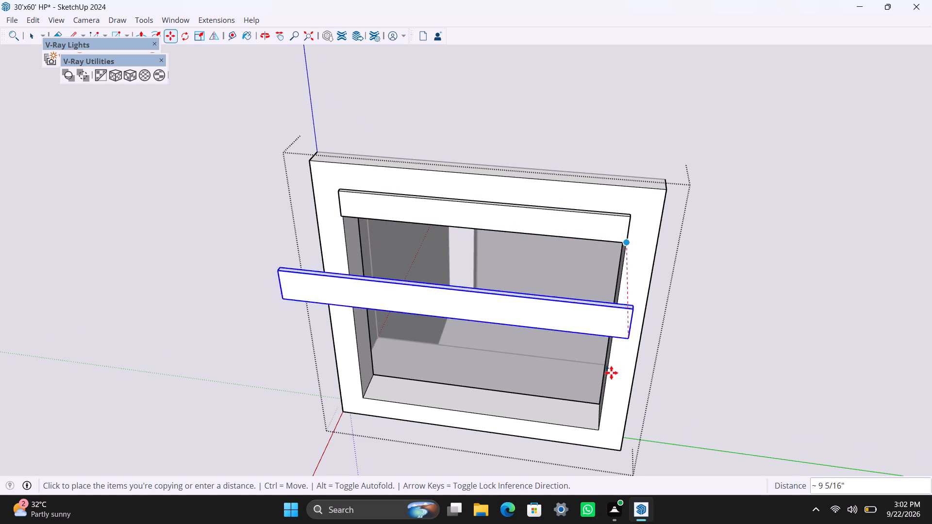
click(594, 428)
key(slash)
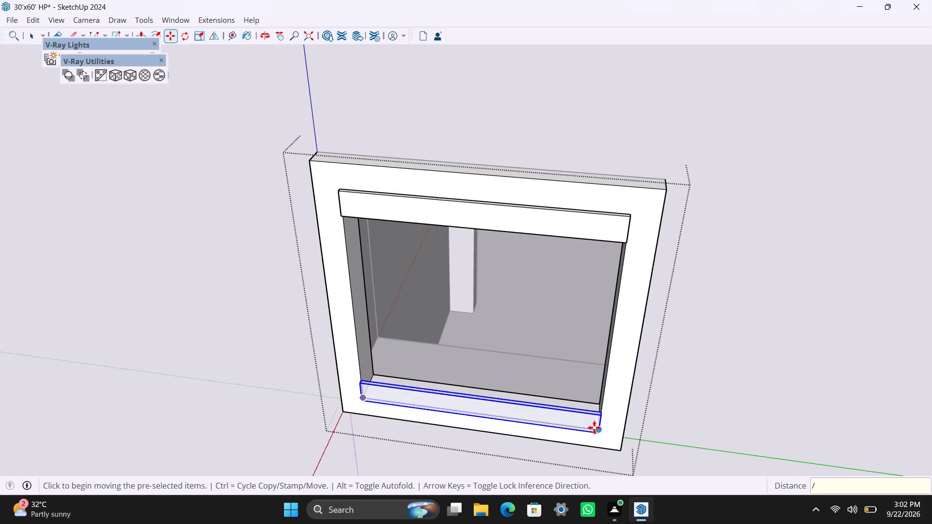
key(6)
key(Return)
key(space)
scroll(451, 258, down, 20)
scroll(451, 258, down, 1)
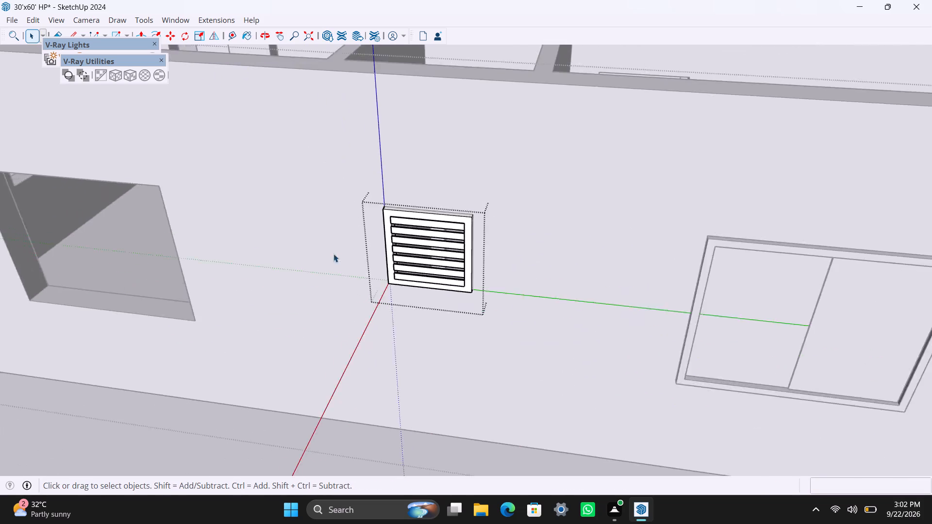
scroll(333, 254, down, 7)
shift+middle_drag(308, 317, 393, 320)
click(307, 340)
Draw a 5' by 4' rectangle over the large wall opening beside the finished ventilator and make it a group.
scroll(316, 275, up, 2)
middle_drag(301, 308, 346, 314)
scroll(340, 241, up, 3)
middle_drag(268, 165, 269, 115)
key(r)
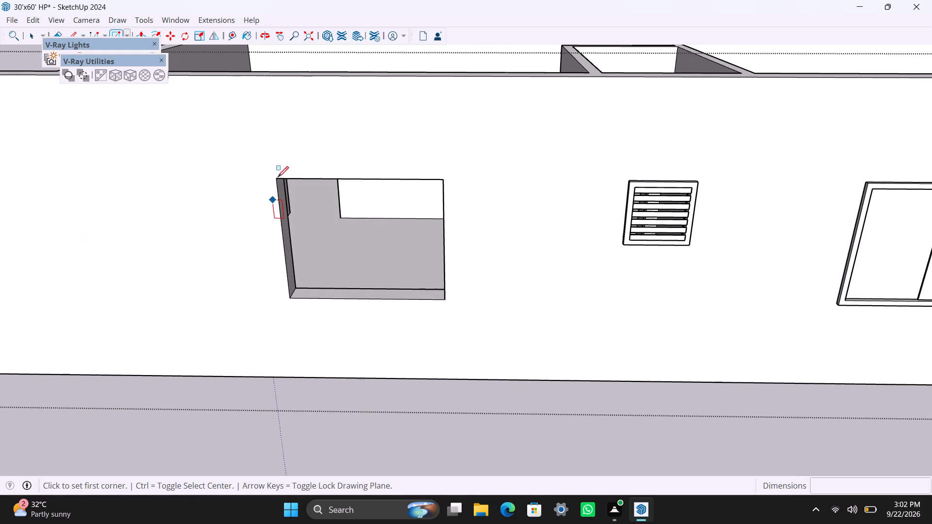
drag(280, 176, 281, 188)
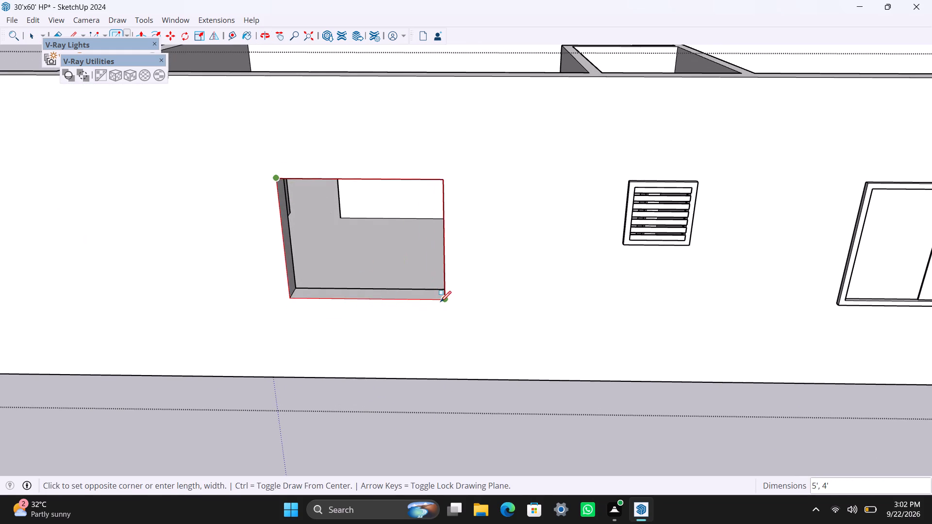
click(440, 302)
key(space)
double_click(398, 269)
right_click(397, 269)
click(443, 113)
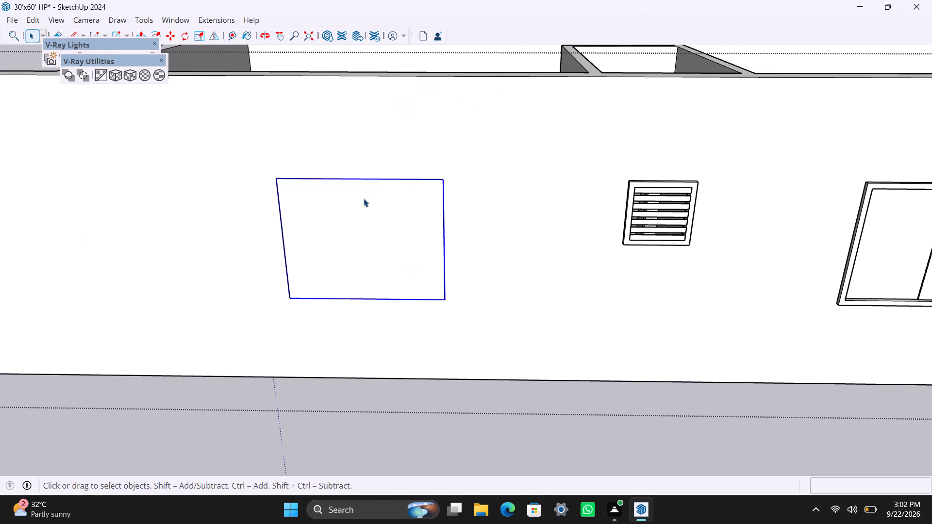
Inside the new window group, offset the face's outline 2" inward and delete the inner face.
double_click(360, 201)
click(307, 212)
key(f)
click(309, 212)
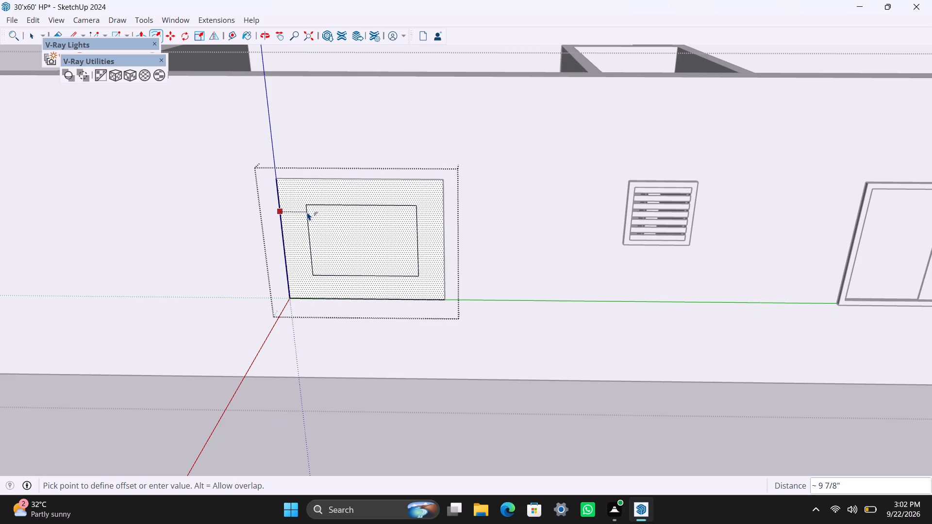
text(2")
key(Return)
key(space)
click(335, 225)
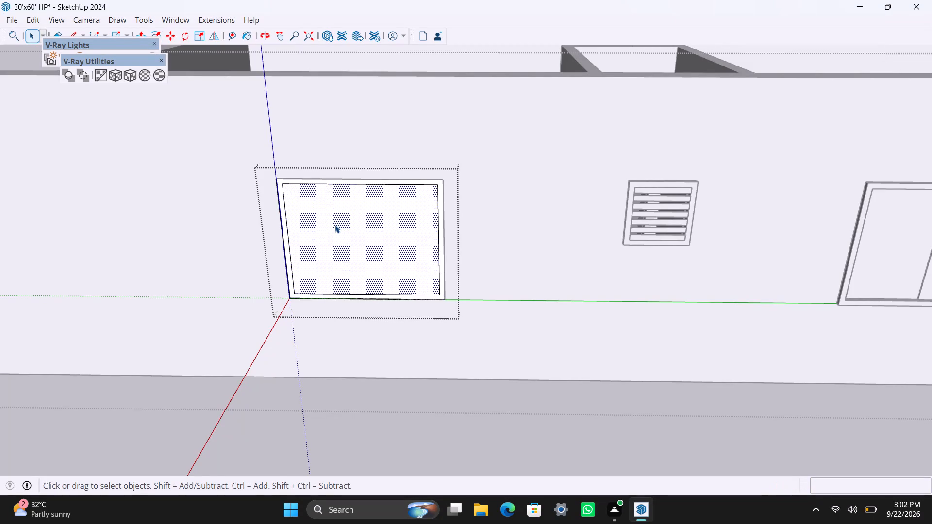
key(Delete)
Extrude the large window frame's face by 1.5", and extrude it by a further 1.5".
scroll(288, 288, up, 9)
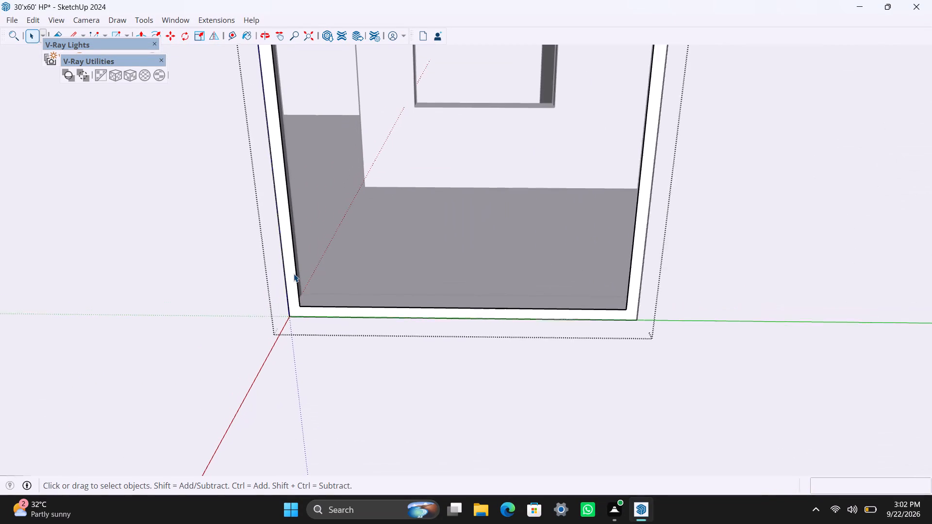
click(294, 274)
key(p)
click(294, 274)
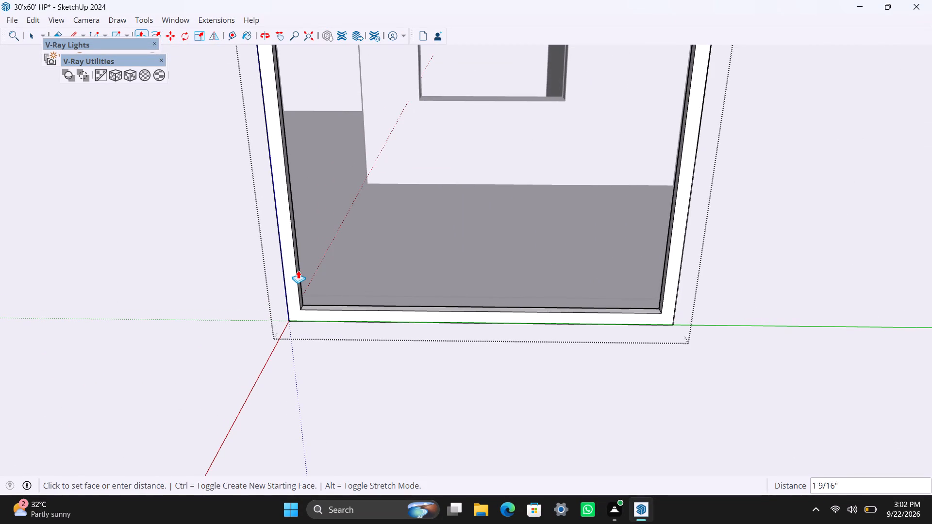
text(1.5")
key(Return)
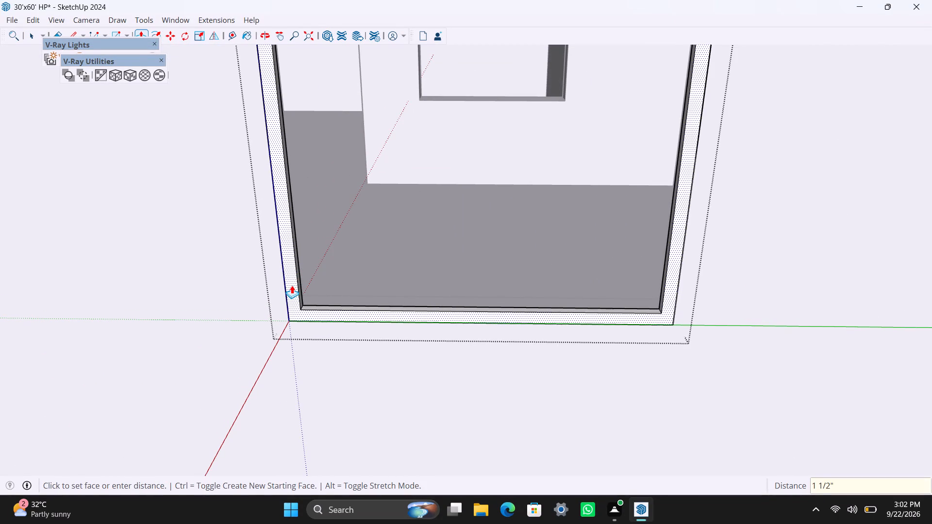
click(292, 285)
text(1.5")
key(Return)
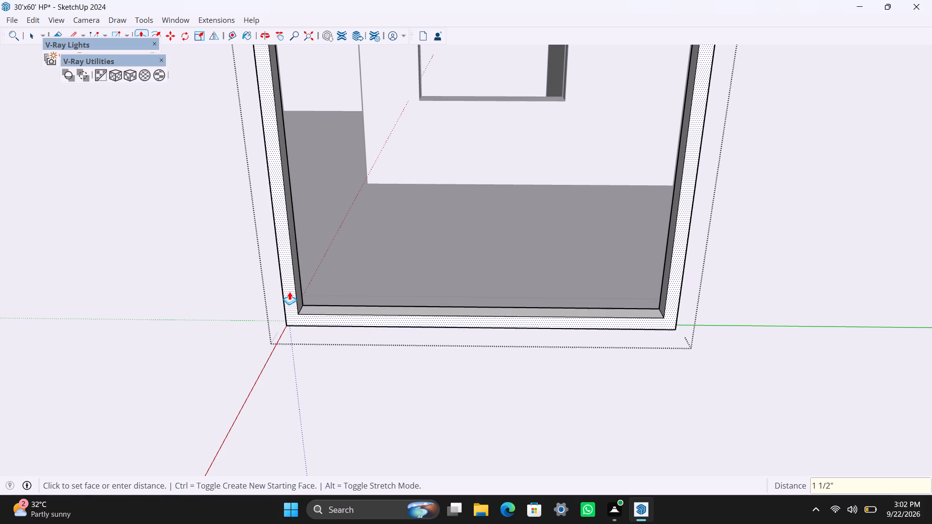
key(space)
Draw a rectangle over one half of the large frame's inner opening, up to its middle, and delete the other half's face.
scroll(298, 278, down, 6)
middle_drag(284, 309, 243, 289)
key(r)
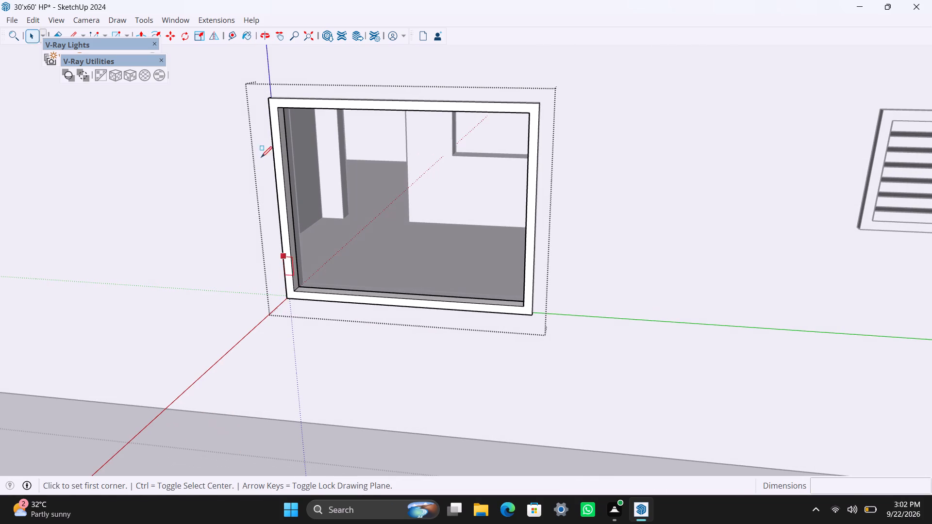
drag(280, 106, 280, 112)
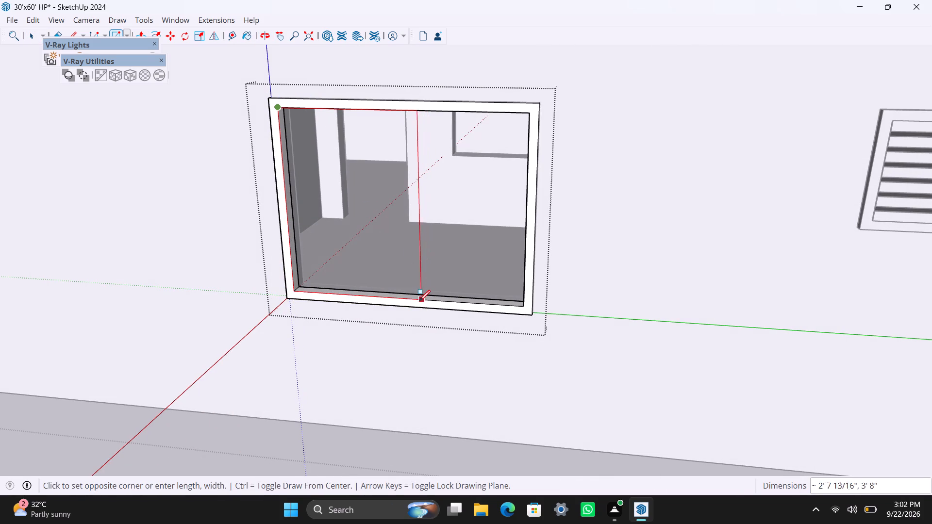
click(412, 298)
key(space)
click(438, 278)
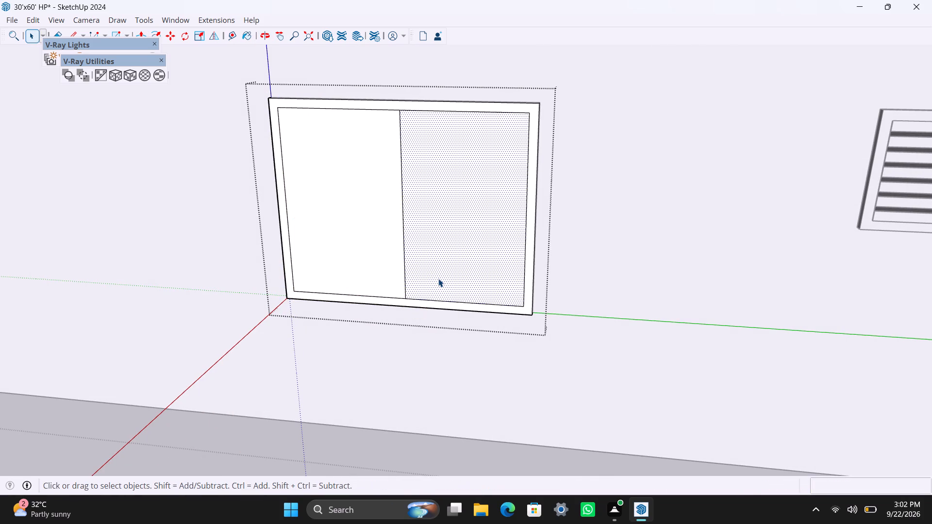
key(Delete)
Make the remaining half-opening face and its edges a group for the window pane.
double_click(387, 270)
right_click(387, 270)
click(432, 119)
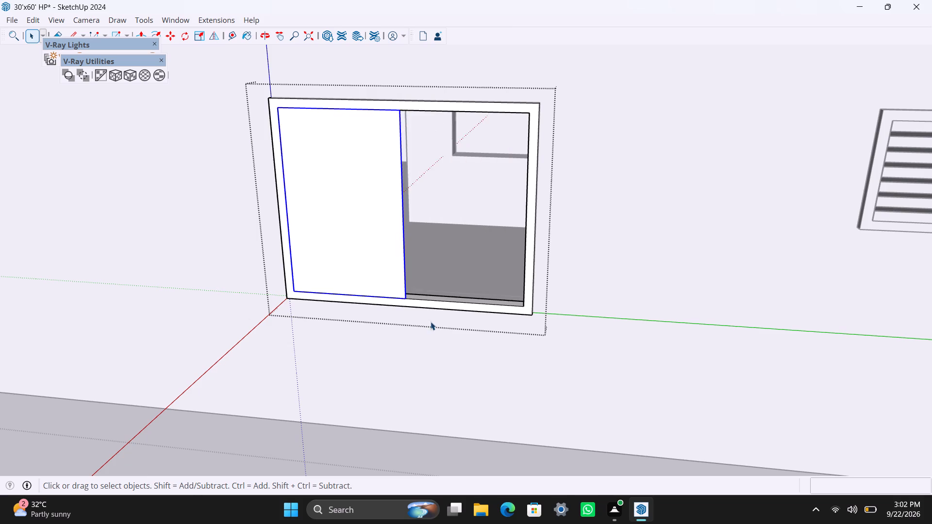
Inside the pane group, extrude the pane's face by 8 mm and leave the pane group.
scroll(431, 322, up, 2)
middle_drag(432, 335, 344, 369)
scroll(321, 236, up, 3)
double_click(358, 243)
click(363, 245)
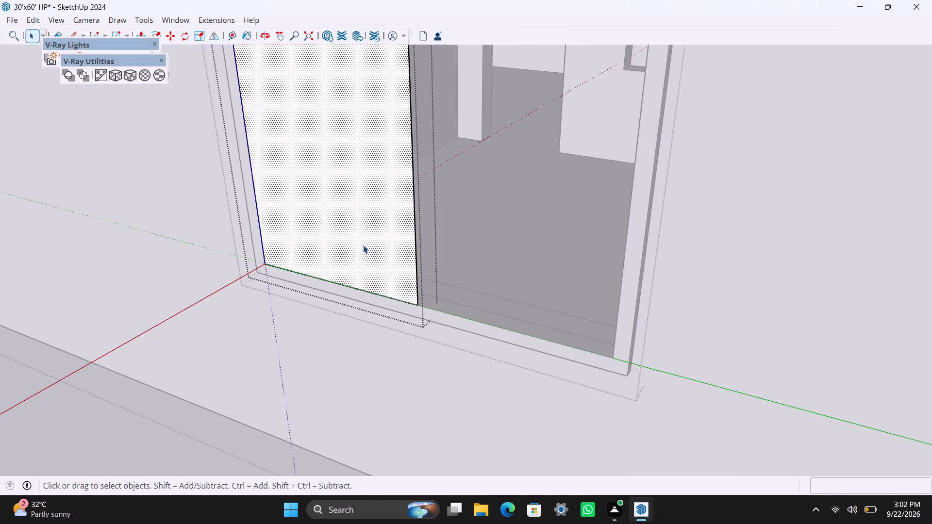
key(p)
click(363, 245)
text(8MM)
key(Return)
key(space)
click(429, 383)
Move the pane from its lower corner back into the depth of the window frame.
scroll(390, 291, up, 7)
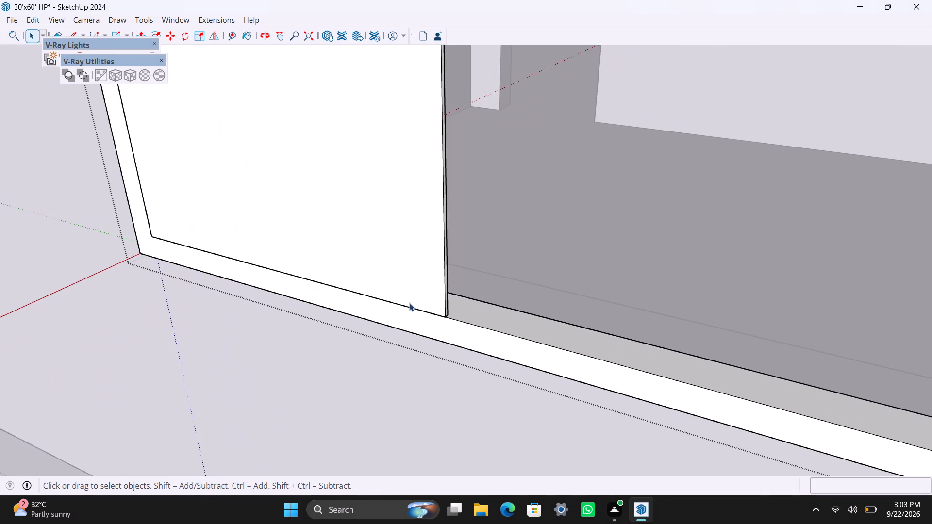
click(410, 303)
scroll(430, 309, up, 4)
key(m)
click(451, 317)
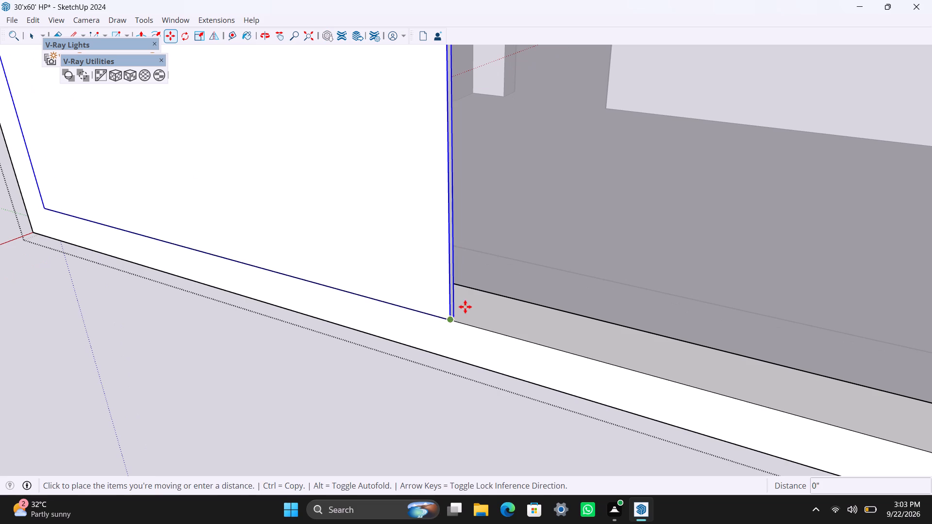
click(465, 306)
Copy the pane about 2' 4 1/16" across to the frame's opposite lower inner corner.
scroll(442, 295, down, 11)
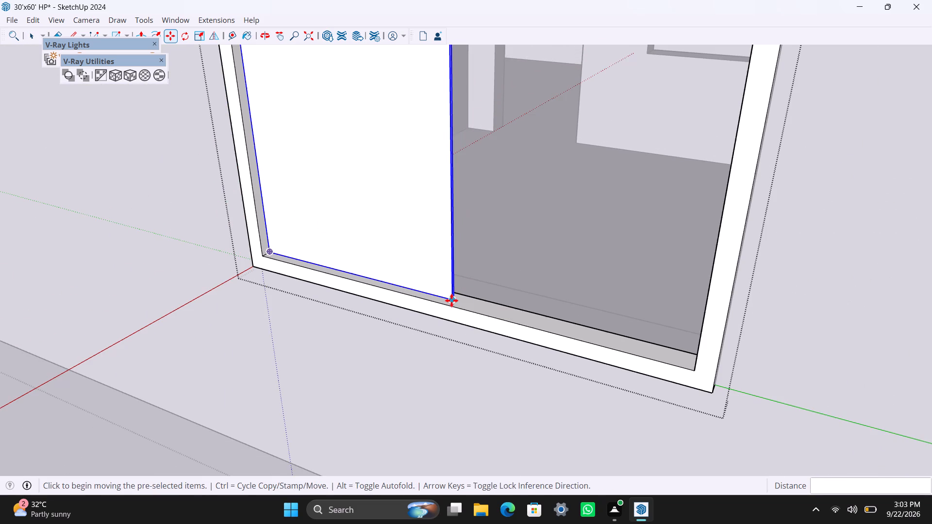
ctrl+click(451, 300)
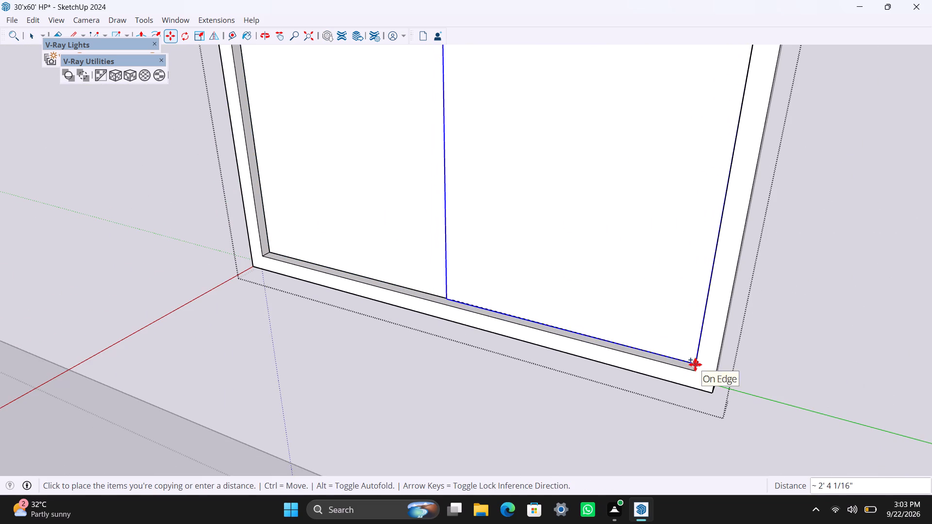
click(695, 368)
Move the copied pane about 1 1/16" so its back corner meets the first pane's front corner, and leave the window group.
scroll(522, 370, up, 8)
middle_drag(357, 344, 758, 371)
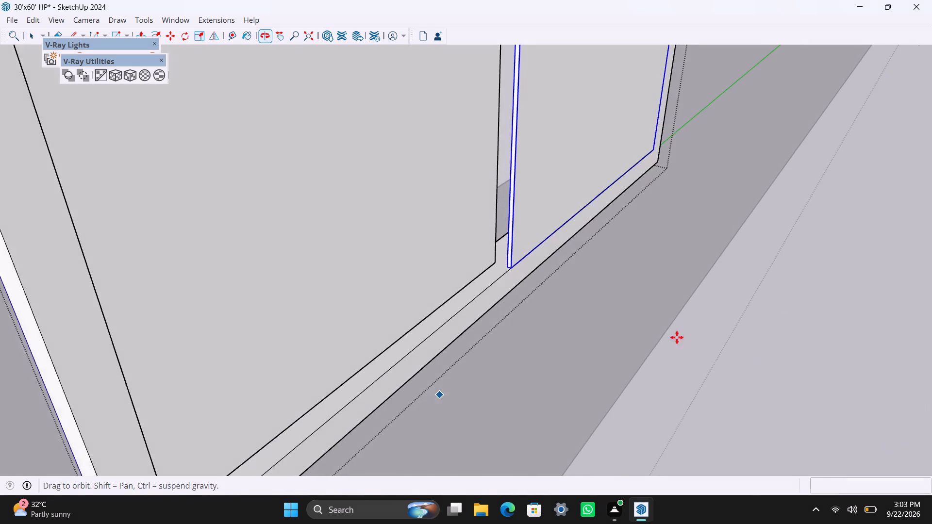
scroll(531, 279, up, 6)
scroll(473, 252, up, 5)
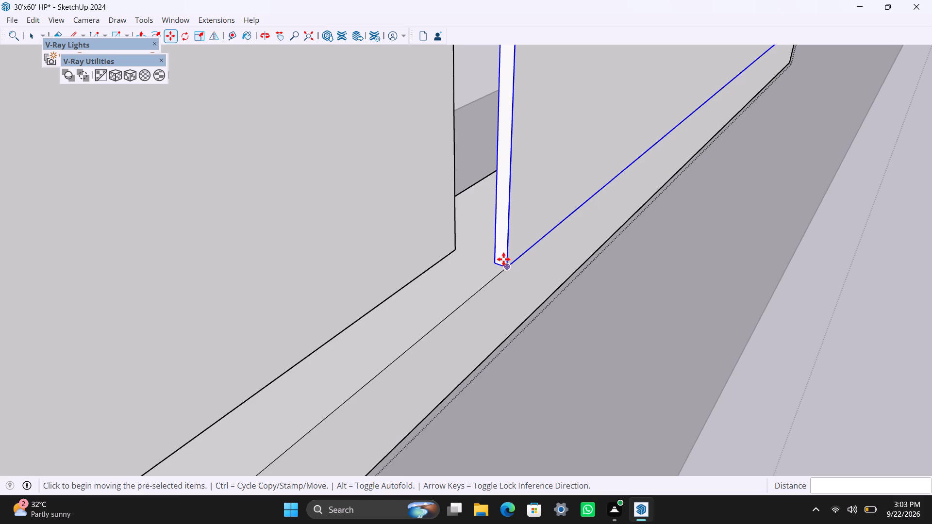
click(499, 259)
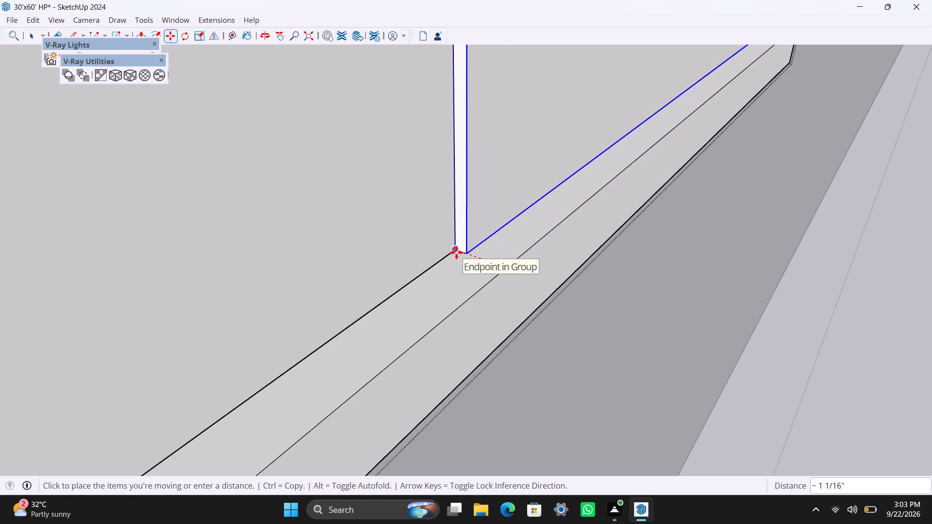
click(456, 252)
scroll(416, 269, down, 20)
scroll(416, 269, down, 20)
scroll(416, 269, down, 6)
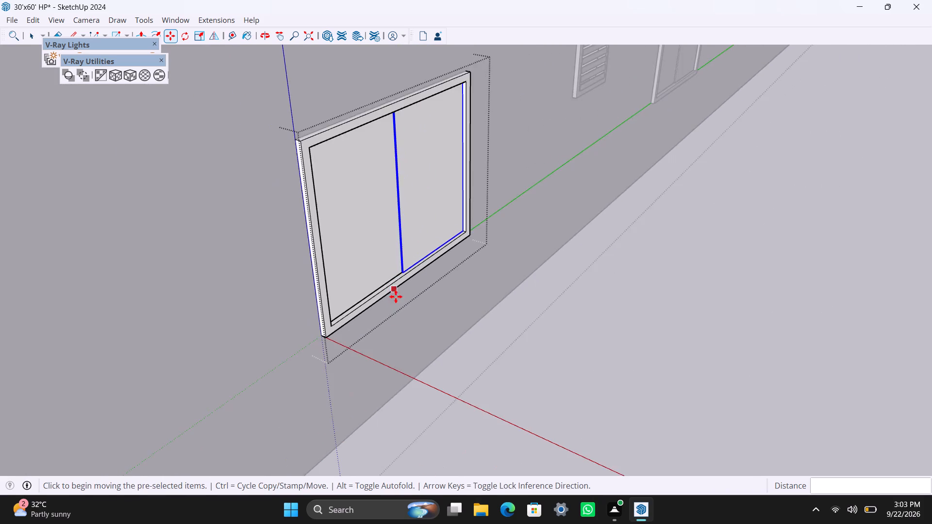
scroll(396, 296, down, 18)
key(space)
click(386, 345)
Draw a rectangle covering the window opening in the house's front room wall and make it a group.
scroll(278, 344, up, 1)
middle_drag(233, 354, 380, 347)
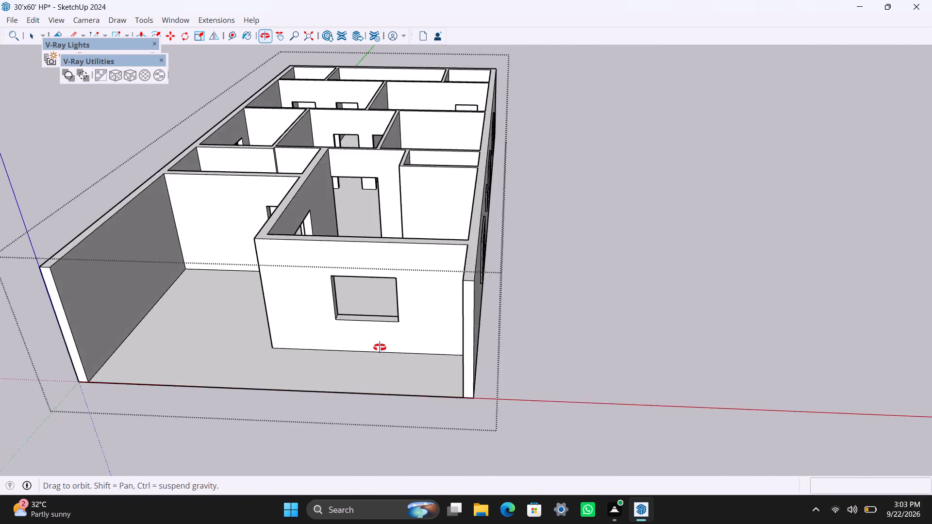
middle_drag(380, 347, 444, 339)
scroll(432, 331, up, 2)
shift+middle_drag(406, 338, 373, 360)
scroll(311, 312, up, 3)
middle_drag(293, 285, 276, 255)
key(r)
drag(365, 286, 366, 302)
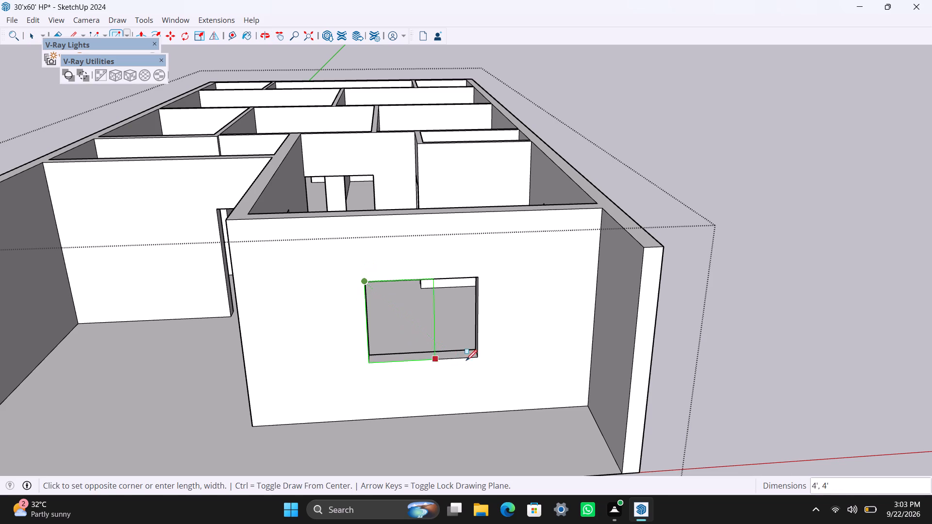
click(479, 358)
key(space)
double_click(424, 336)
right_click(423, 335)
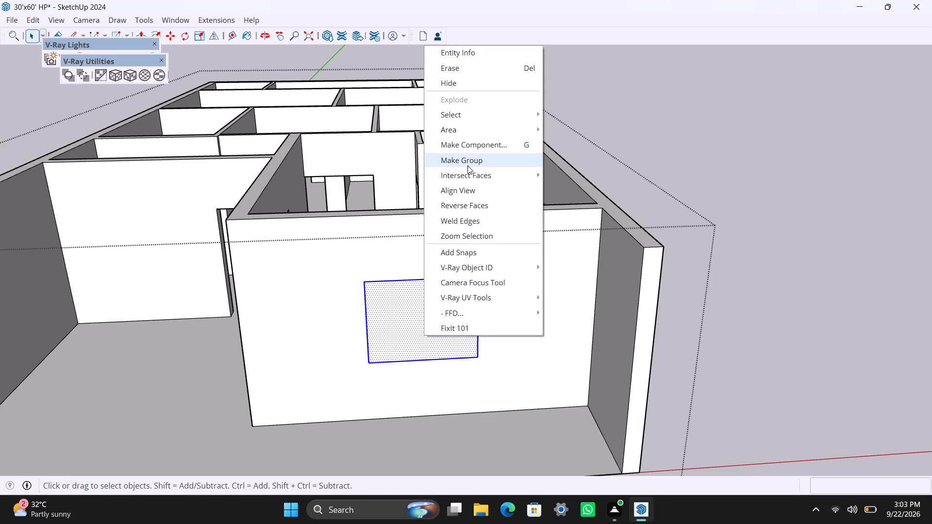
click(467, 164)
Inside the front window group, offset the face's outline 2" inward and delete the inner face.
double_click(414, 323)
click(393, 320)
key(f)
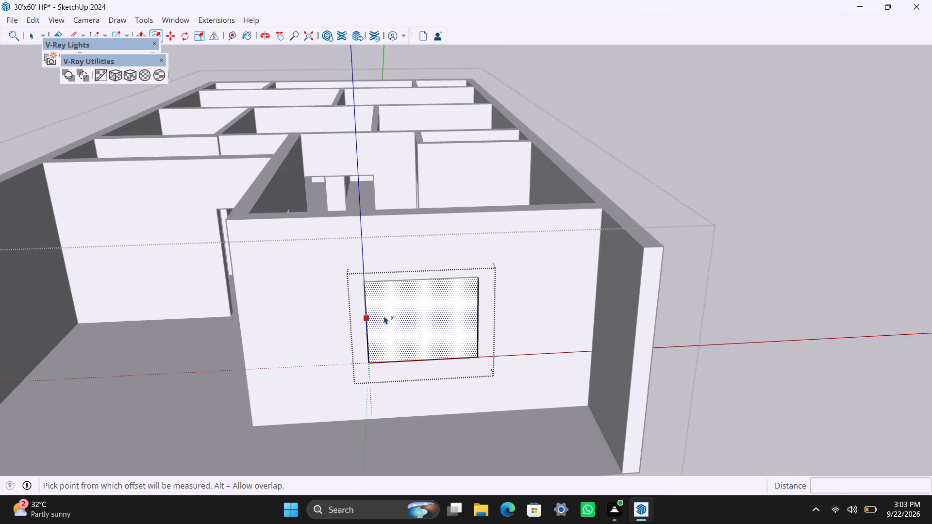
click(384, 315)
key(2)
key(shift+quotedbl)
key(Return)
key(space)
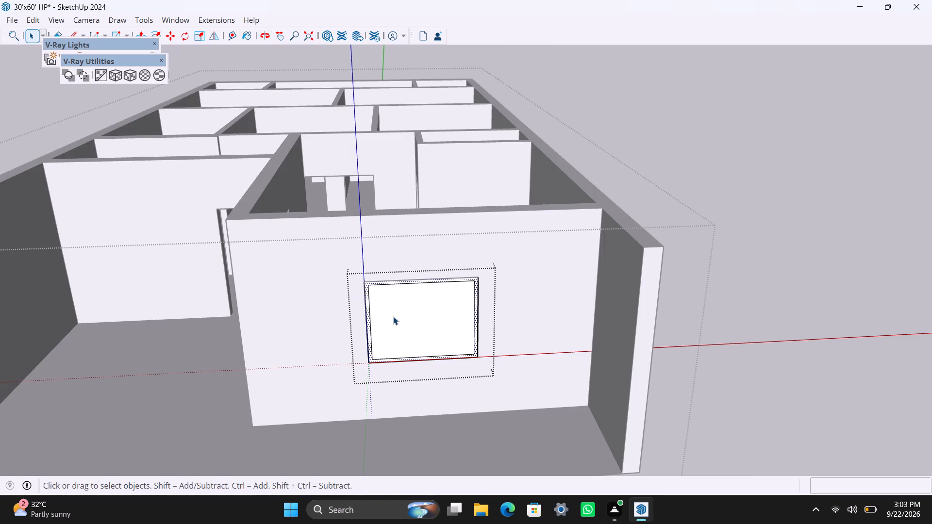
click(396, 316)
key(Delete)
Extrude the front window frame's face by 1.5", and extrude it by a further 1.5".
scroll(394, 339, up, 6)
middle_drag(357, 375, 343, 375)
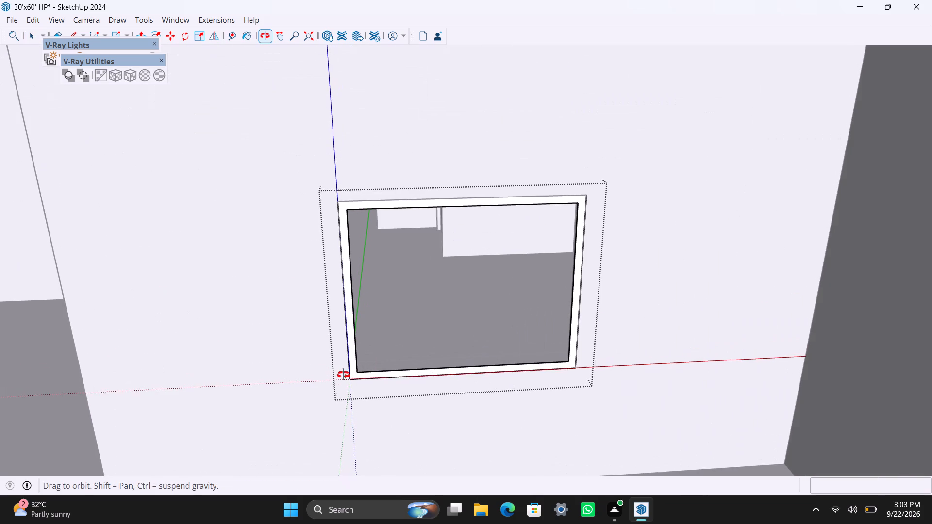
middle_drag(343, 375, 313, 375)
scroll(335, 370, up, 5)
click(352, 332)
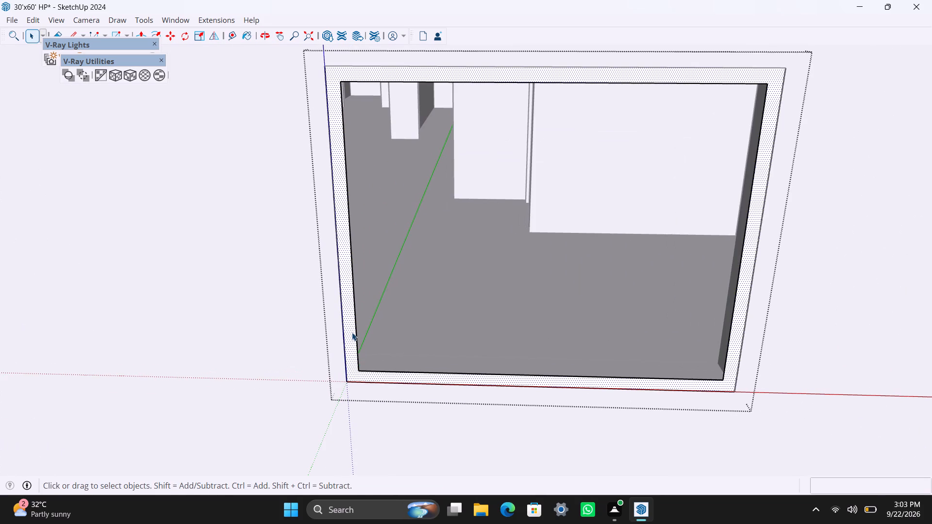
key(p)
click(352, 332)
text(1.5")
key(Return)
click(351, 344)
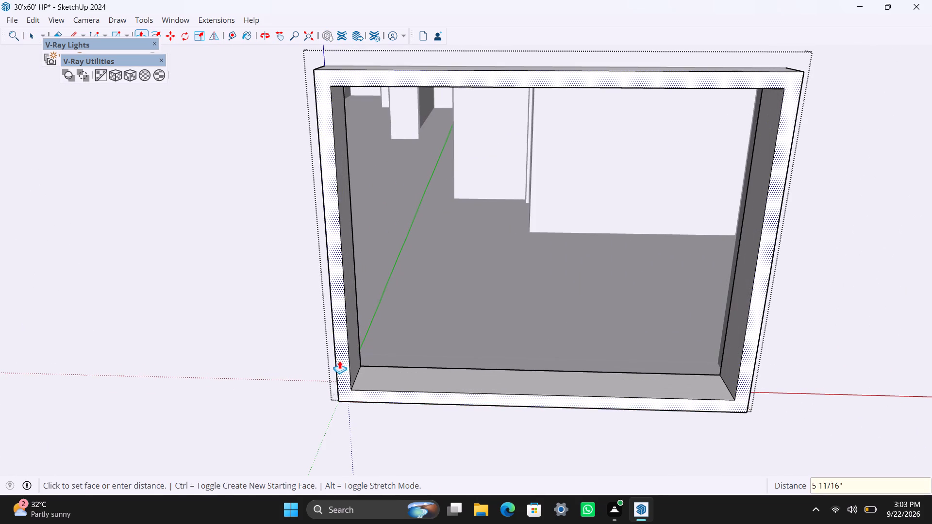
text(1.5")
key(Return)
key(space)
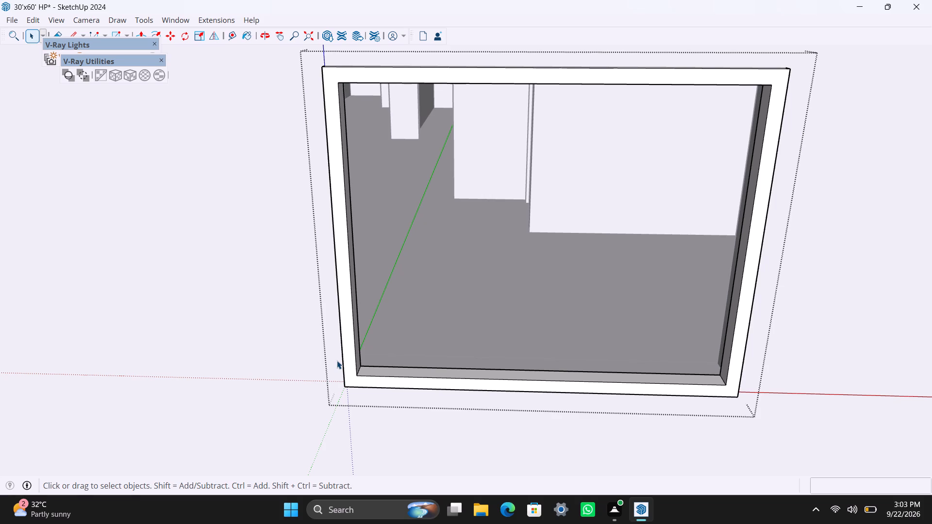
Draw a rectangle over one half of the front frame's inner opening, up to its middle, and delete the other half's face.
scroll(324, 325, down, 3)
key(r)
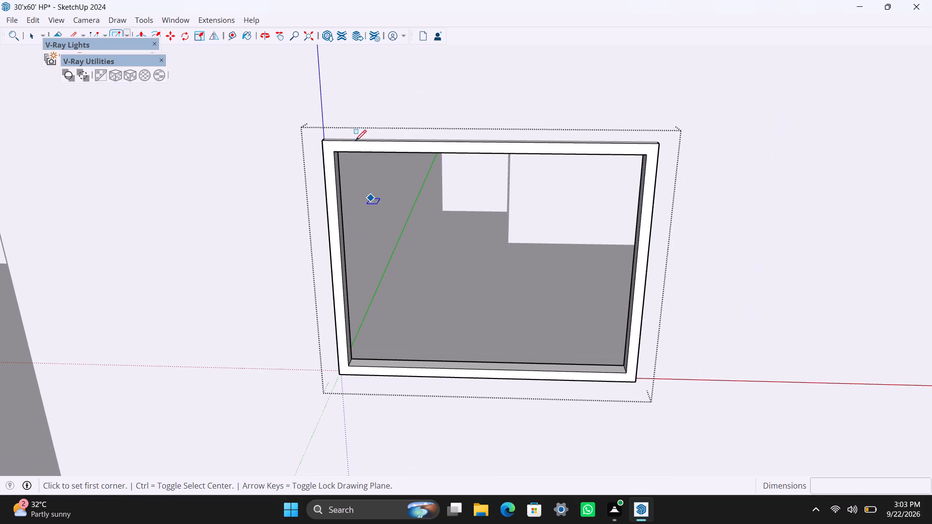
drag(336, 152, 338, 167)
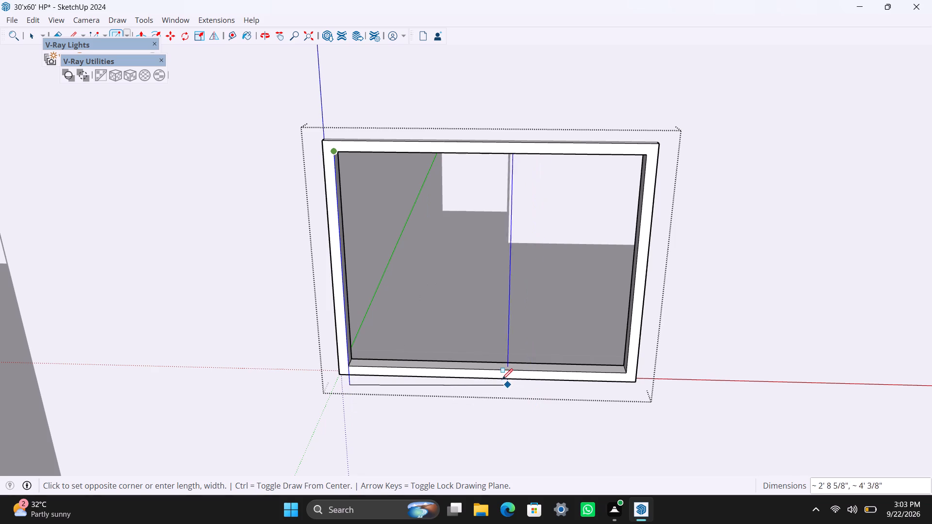
click(489, 370)
key(space)
click(503, 358)
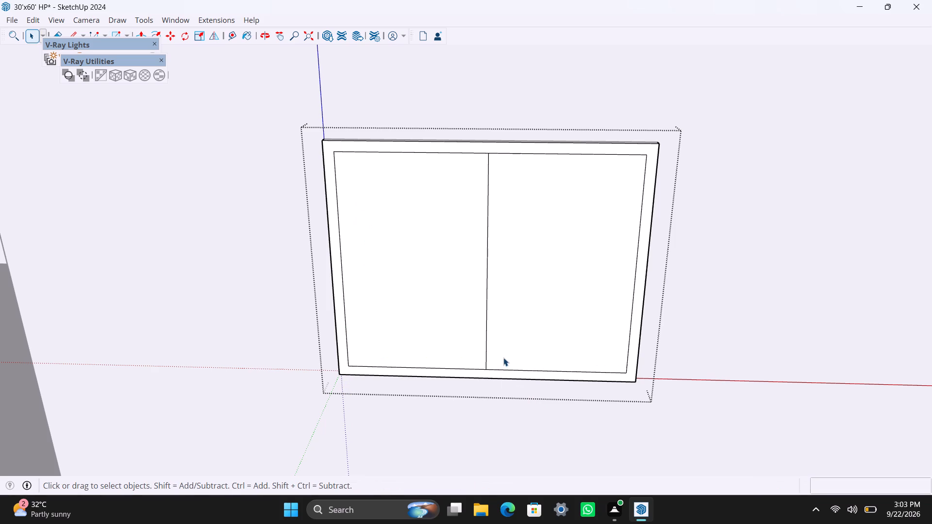
key(Delete)
Make the front window's remaining half-opening face and its edges a pane group.
double_click(485, 352)
right_click(471, 347)
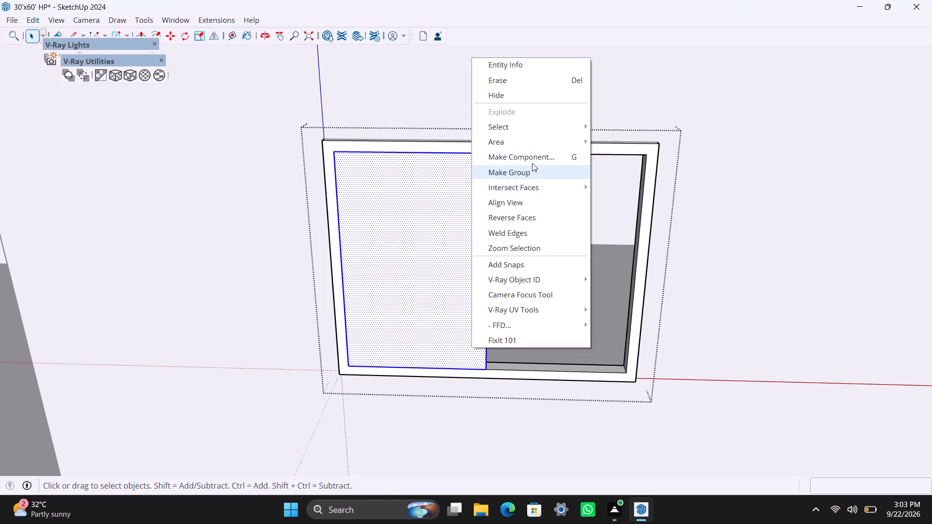
click(531, 172)
Inside the front window's pane group, extrude the face to an 8 mm thickness and leave the pane group.
scroll(467, 335, down, 4)
middle_drag(466, 365, 348, 393)
scroll(445, 357, up, 3)
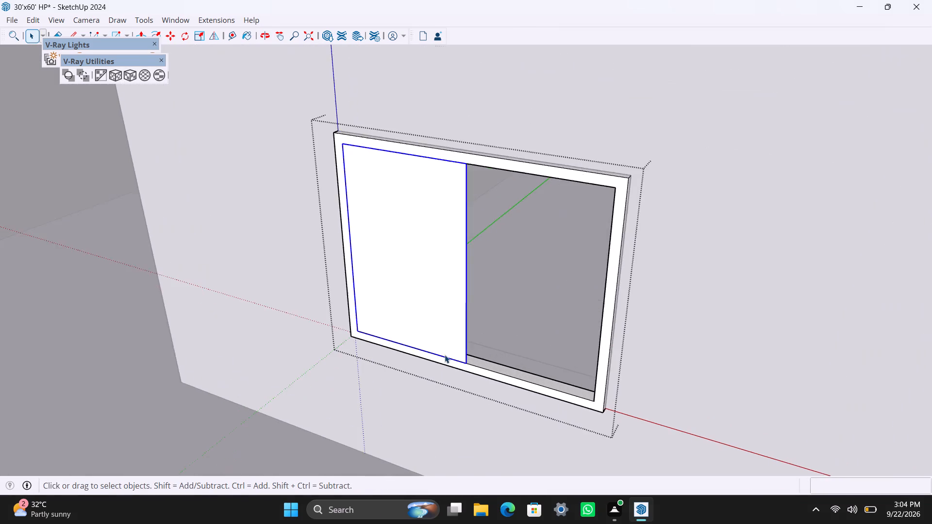
scroll(445, 355, up, 3)
triple_click(445, 343)
key(p)
click(446, 343)
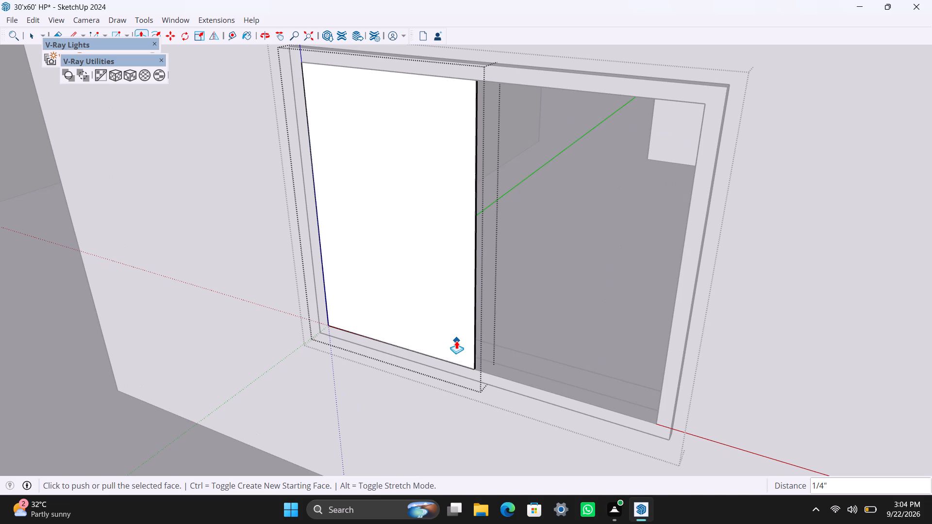
click(470, 329)
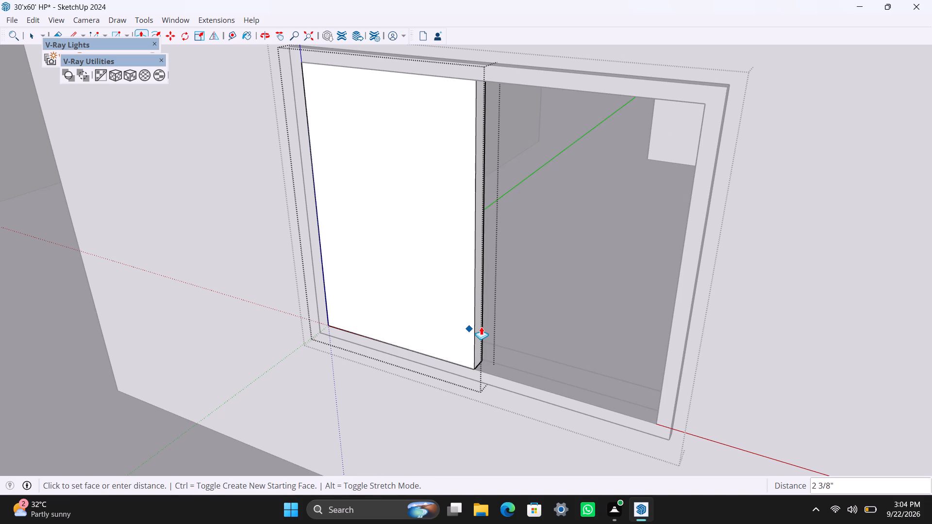
text(8MM)
key(Return)
key(space)
drag(397, 483, 403, 463)
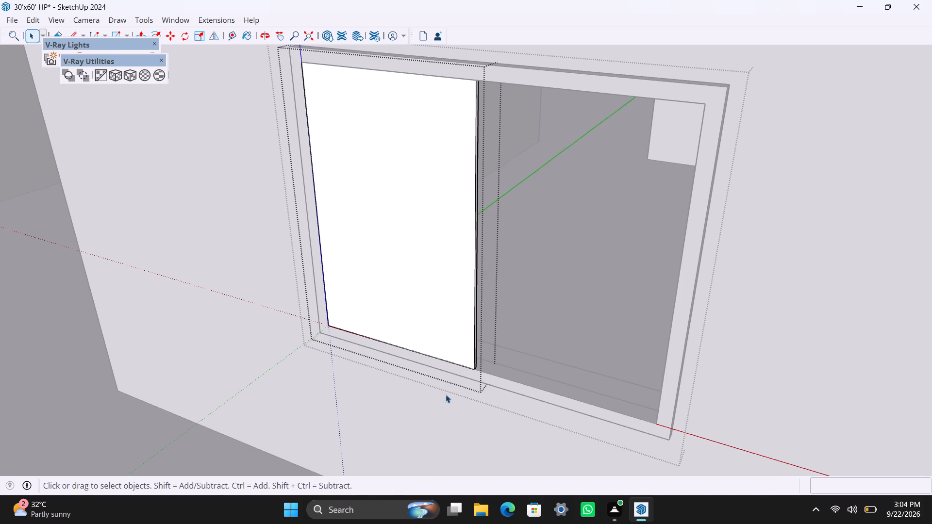
scroll(449, 352, up, 3)
click(450, 345)
scroll(467, 370, up, 4)
click(477, 411)
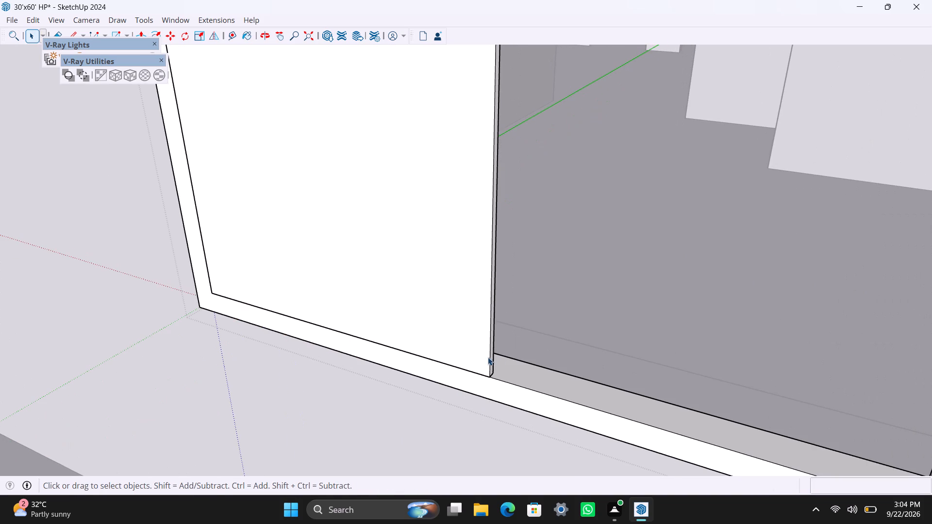
Move the front window's pane about 1 5/8" back into the depth of its frame.
click(486, 359)
scroll(486, 362, up, 3)
key(m)
click(491, 377)
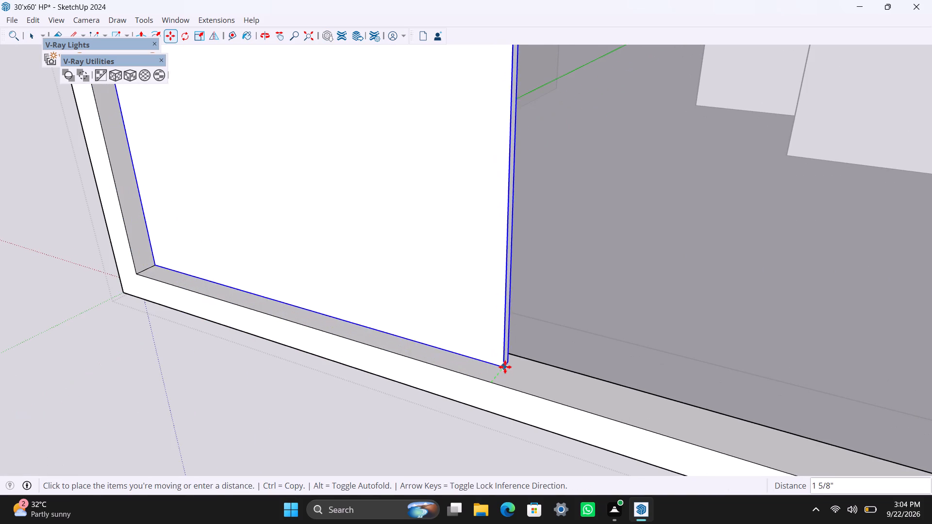
click(505, 367)
Copy the front window's pane about 2' 4 1/16" across to the frame's opposite lower inner corner.
click(505, 367)
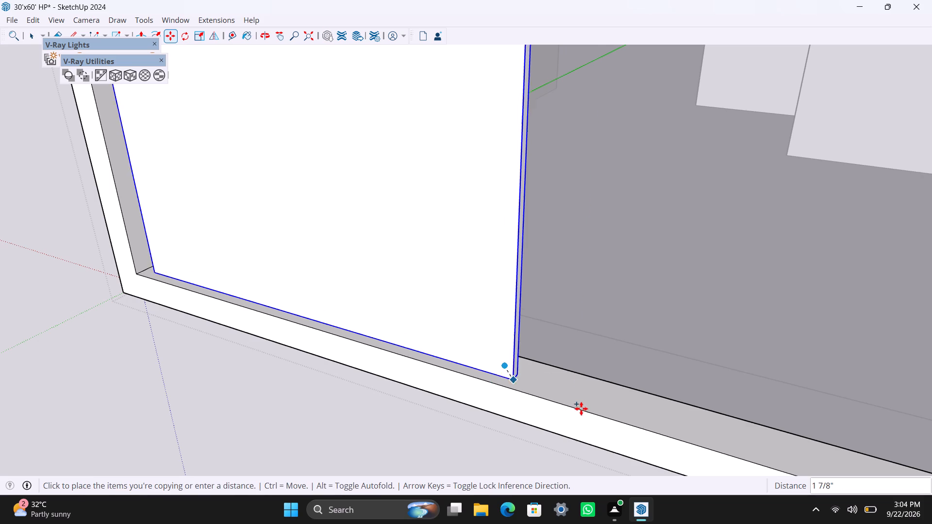
scroll(583, 409, down, 9)
scroll(626, 393, down, 2)
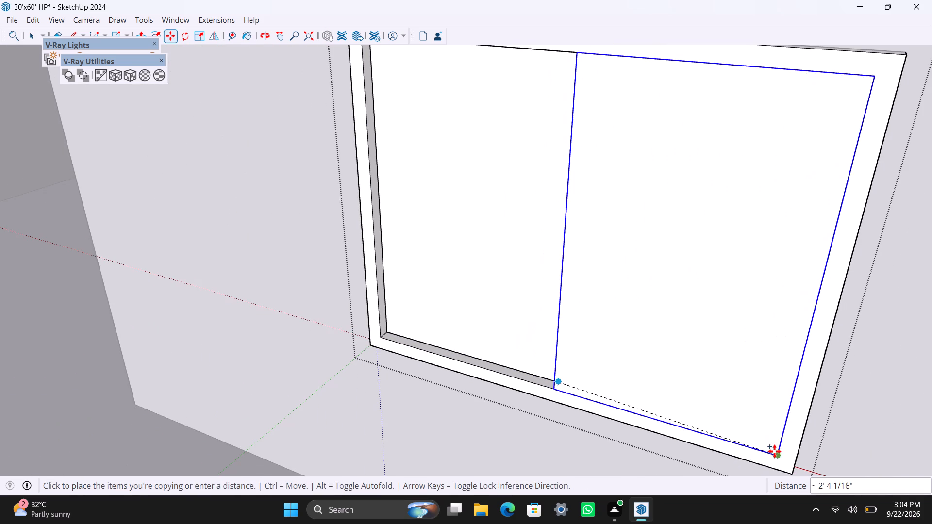
click(779, 451)
Move the front window's copied pane about 1 3/16" back to meet the first pane's corner and leave the window group.
scroll(632, 396, up, 7)
middle_drag(493, 404, 756, 376)
scroll(587, 342, up, 11)
middle_drag(613, 335, 691, 363)
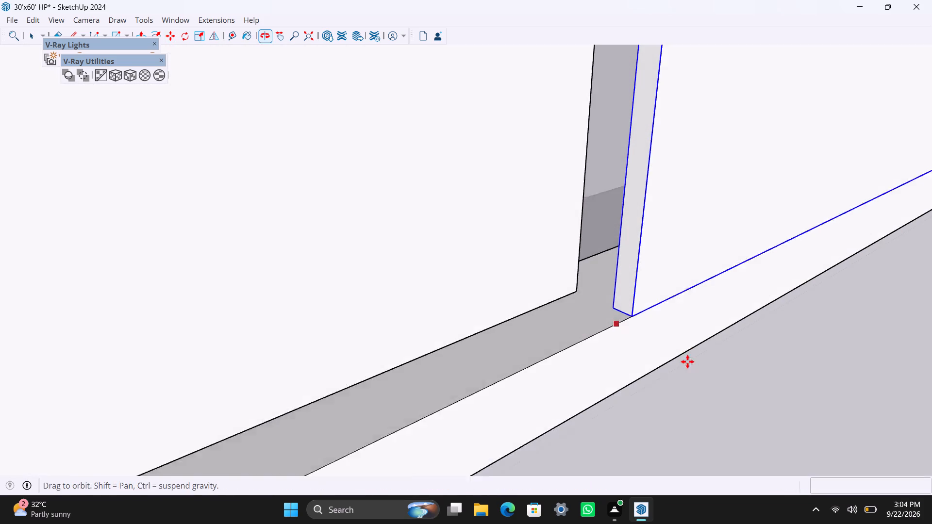
click(618, 300)
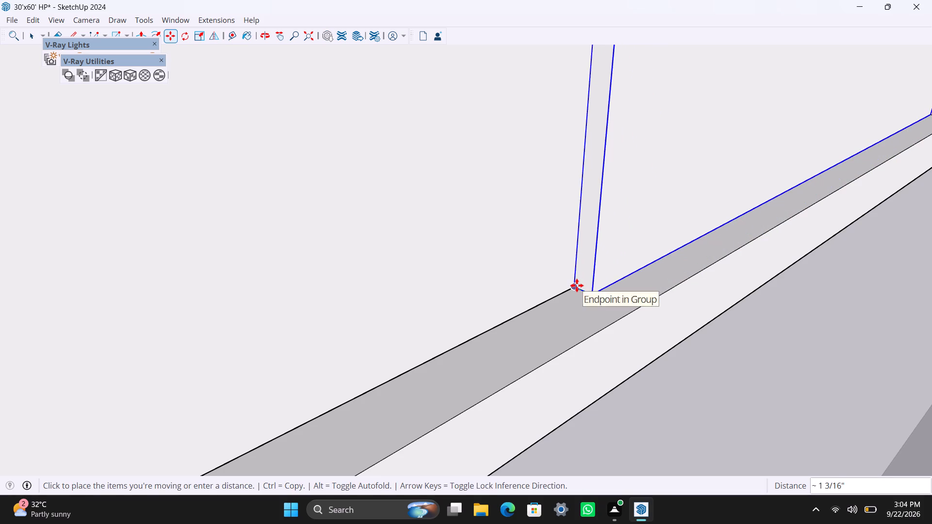
click(577, 285)
key(space)
scroll(547, 305, down, 20)
scroll(547, 305, down, 15)
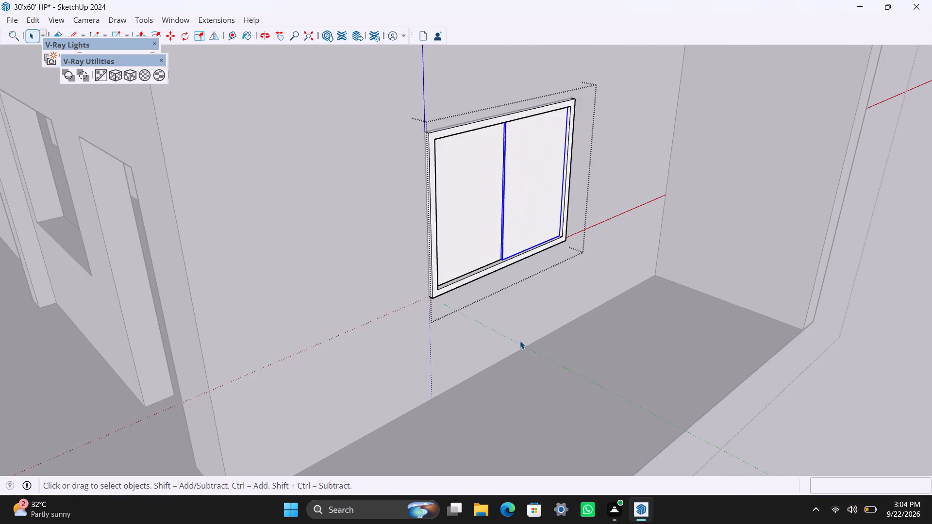
key(space)
click(332, 352)
Draw a rectangle covering the empty window opening beside the doorway in the inner wall facing the front open area.
scroll(270, 321, down, 5)
middle_drag(216, 335, 526, 299)
scroll(318, 243, down, 2)
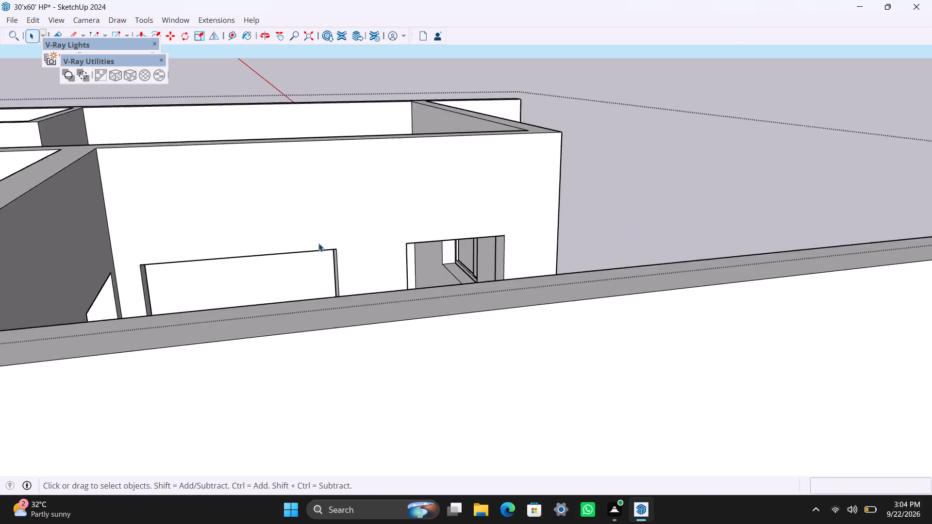
scroll(318, 243, down, 2)
middle_drag(338, 295, 261, 423)
scroll(413, 146, down, 2)
shift+middle_drag(422, 154, 434, 242)
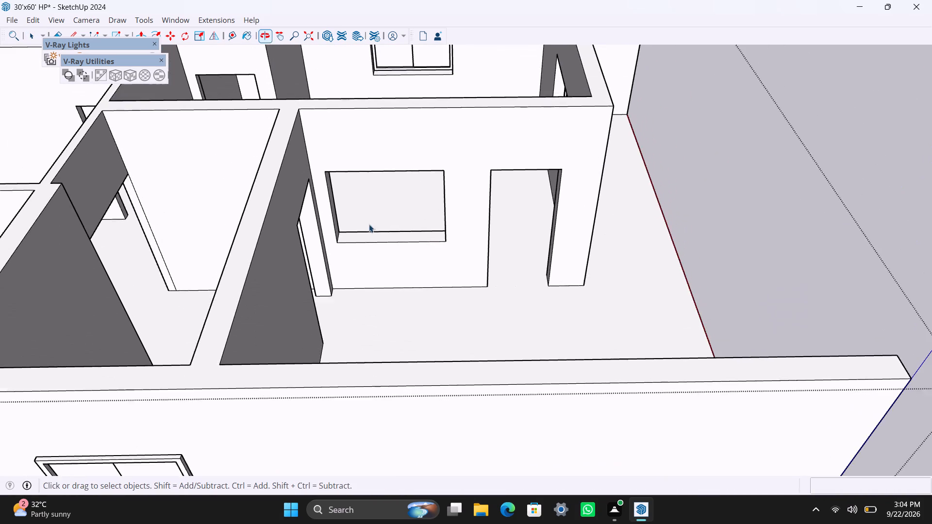
scroll(324, 180, up, 2)
key(r)
drag(327, 169, 345, 223)
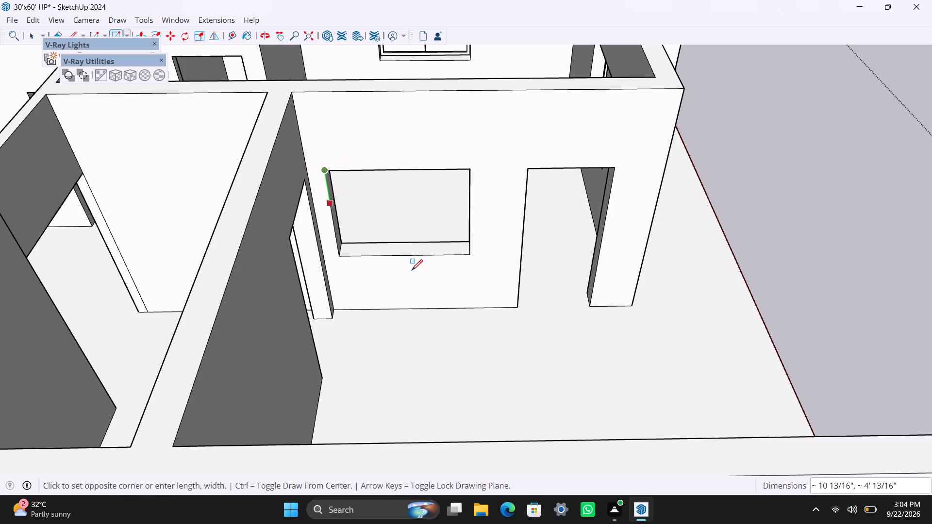
click(470, 256)
Make the inner-wall opening's rectangle and its edges a window group.
key(space)
double_click(406, 229)
right_click(404, 229)
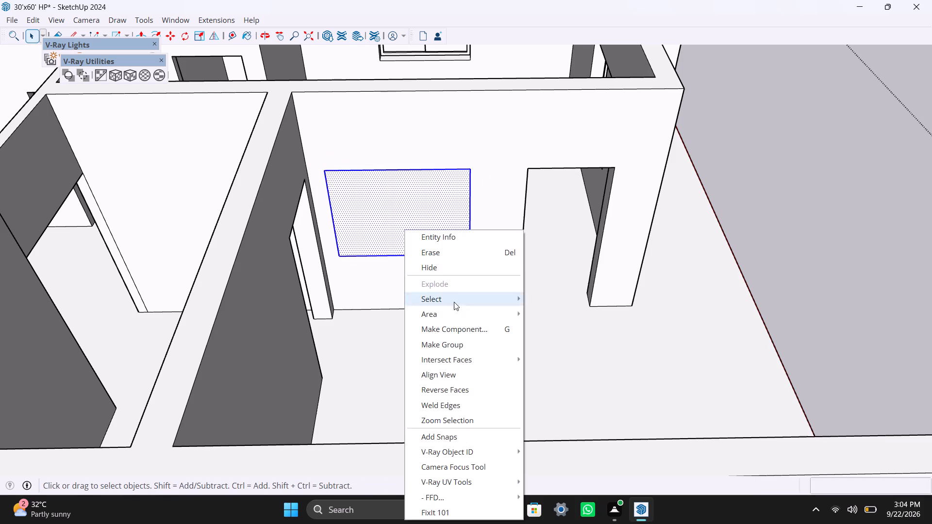
click(449, 344)
Inside the inner-wall window group, offset the face 2" inward and delete the inner face, leaving a frame.
double_click(355, 191)
click(352, 191)
triple_click(355, 195)
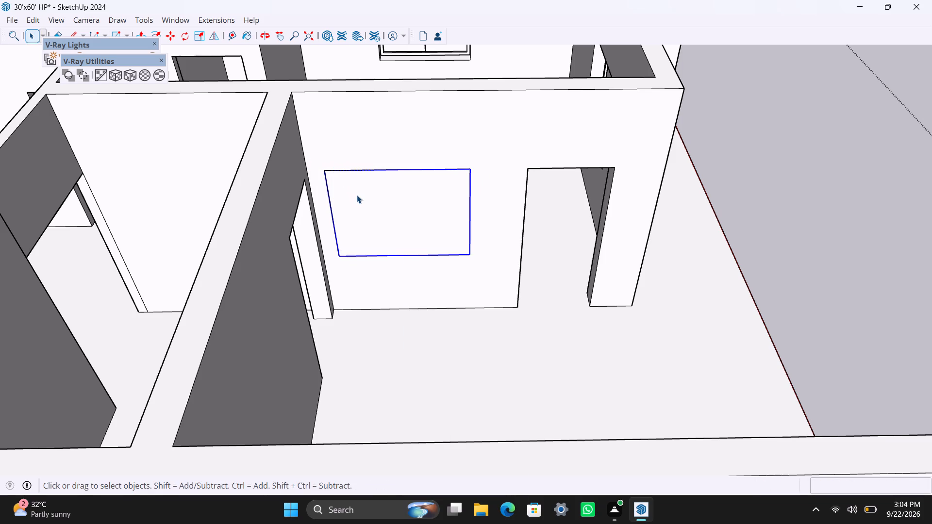
click(358, 195)
key(f)
click(354, 194)
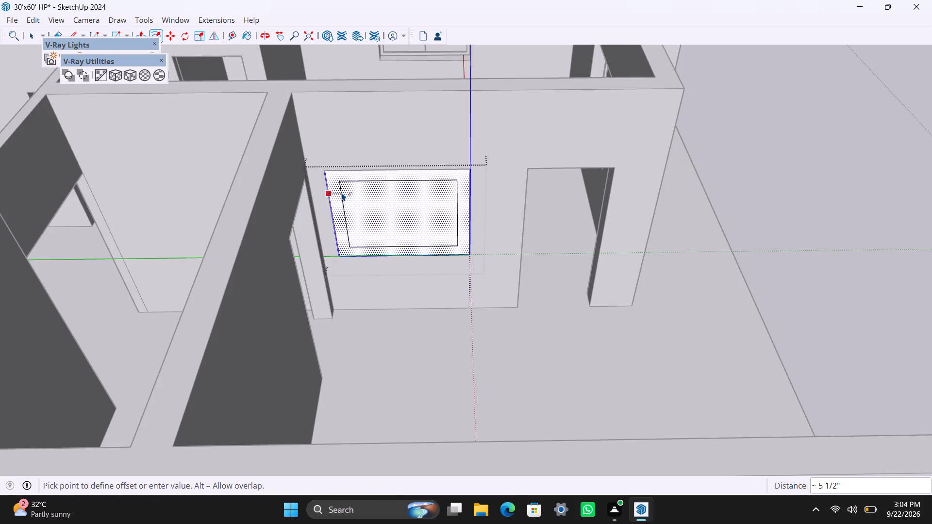
text(2")
key(Return)
key(space)
click(357, 193)
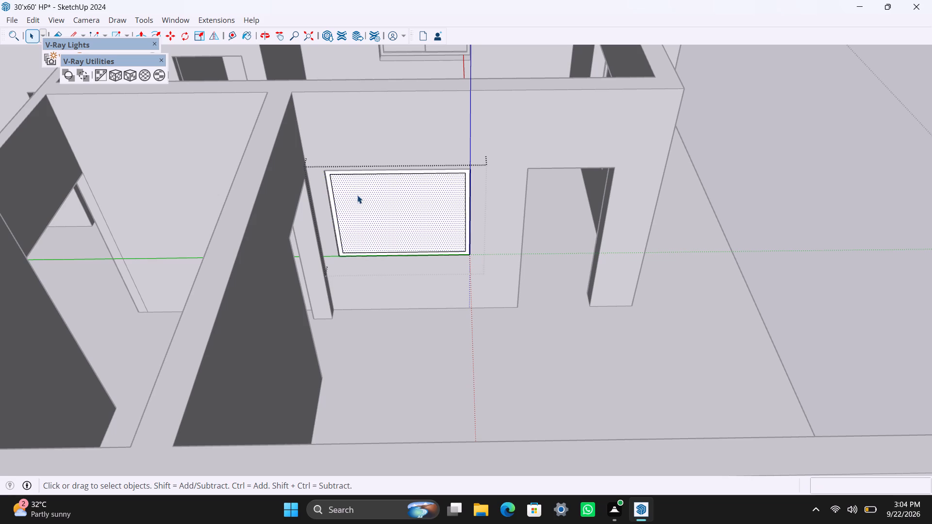
key(Delete)
Extrude the inner-wall window's frame face 1.5" into the opening.
scroll(340, 238, up, 7)
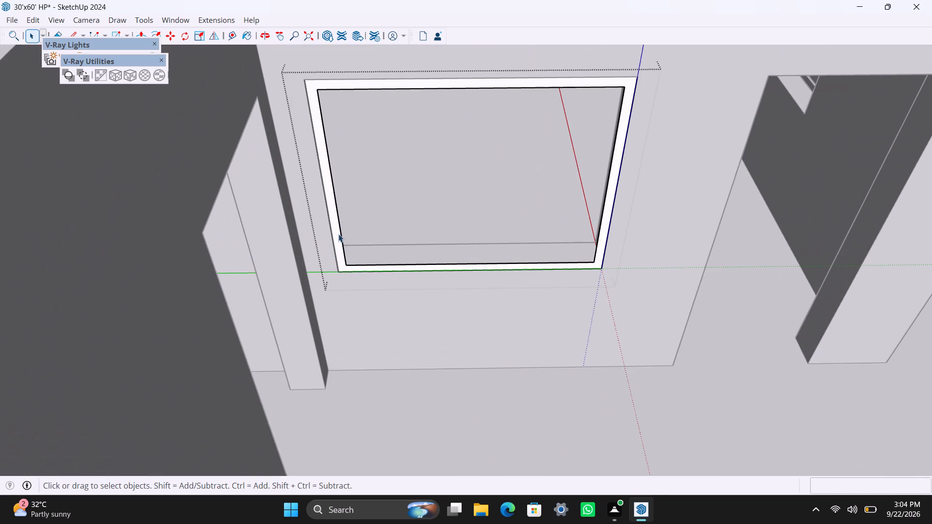
click(338, 232)
key(p)
click(338, 235)
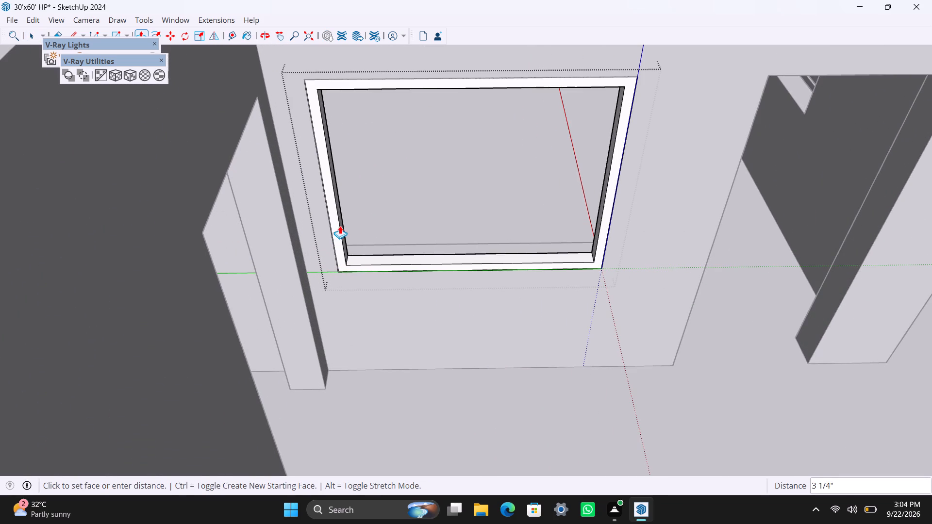
text(1.5")
key(Return)
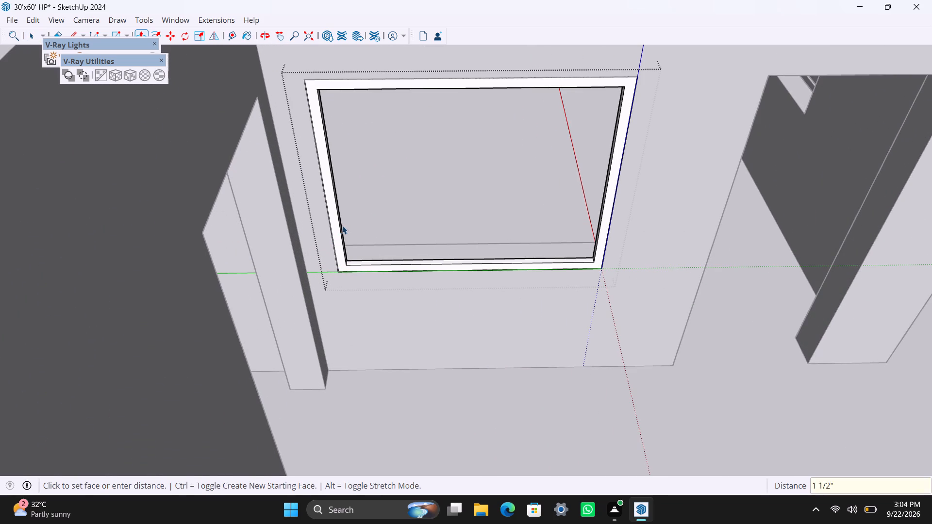
Extrude the inner-wall window's front frame face 1.5" outward from the wall.
key(space)
click(336, 242)
key(p)
click(336, 242)
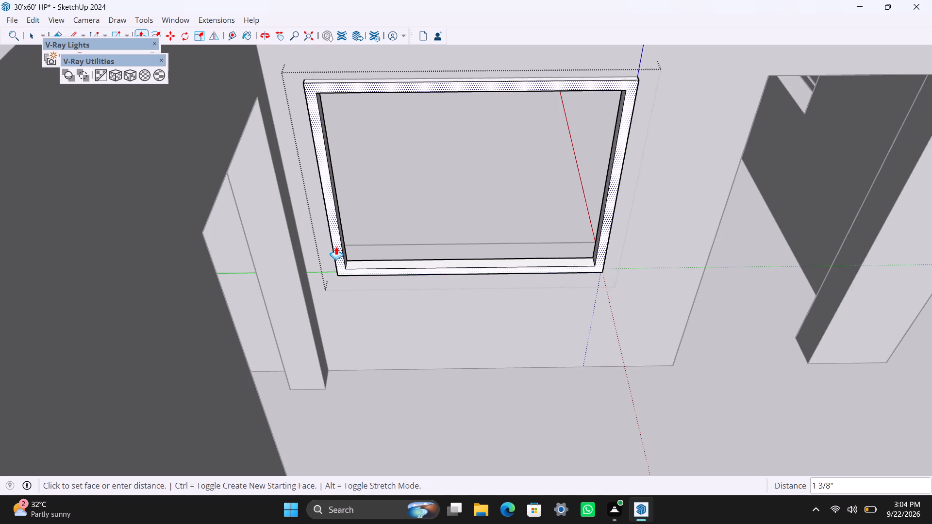
text(1.5")
key(Return)
key(space)
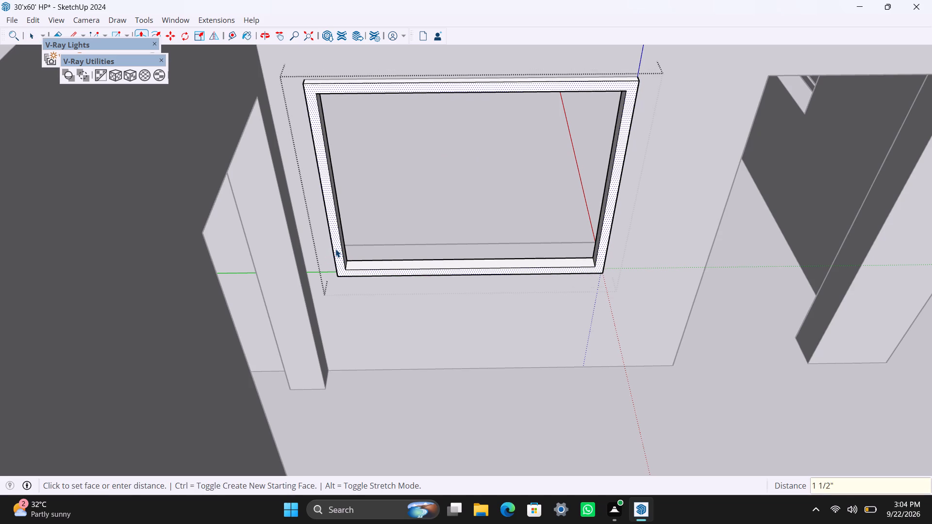
Draw a rectangle over half the inner-wall frame's opening, ending at its lower edge's midpoint, and delete the other half's face.
scroll(335, 246, down, 3)
middle_drag(334, 198, 322, 191)
key(r)
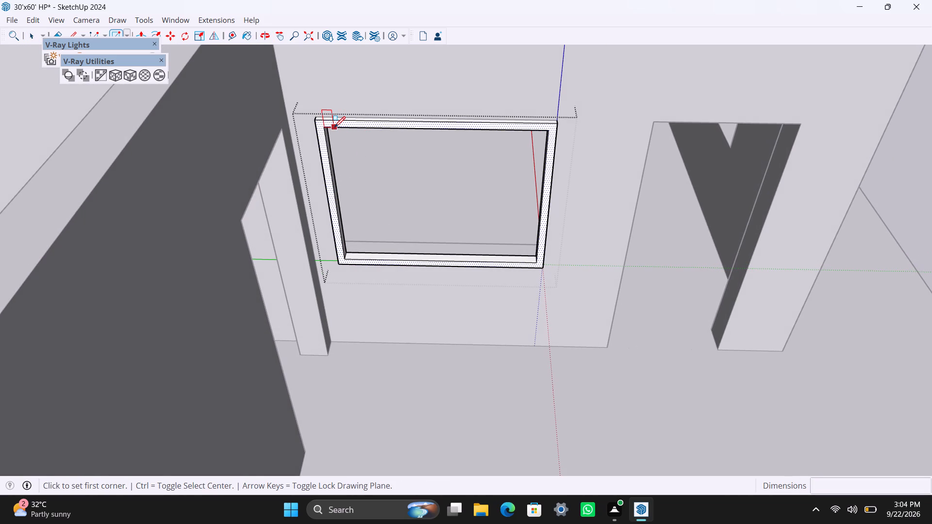
click(327, 125)
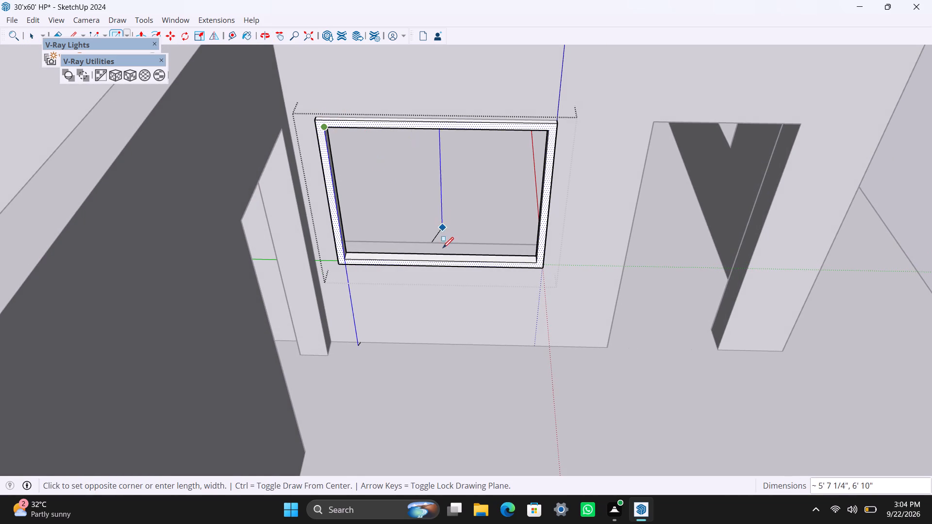
click(440, 260)
key(space)
click(489, 233)
key(Delete)
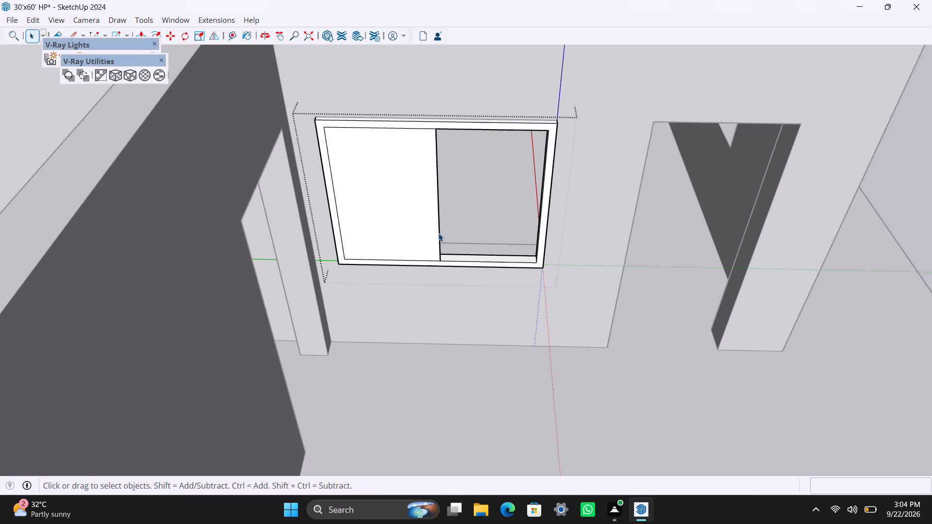
Make the inner-wall window's remaining half-opening face and its edges a pane group.
double_click(427, 229)
right_click(426, 226)
click(482, 339)
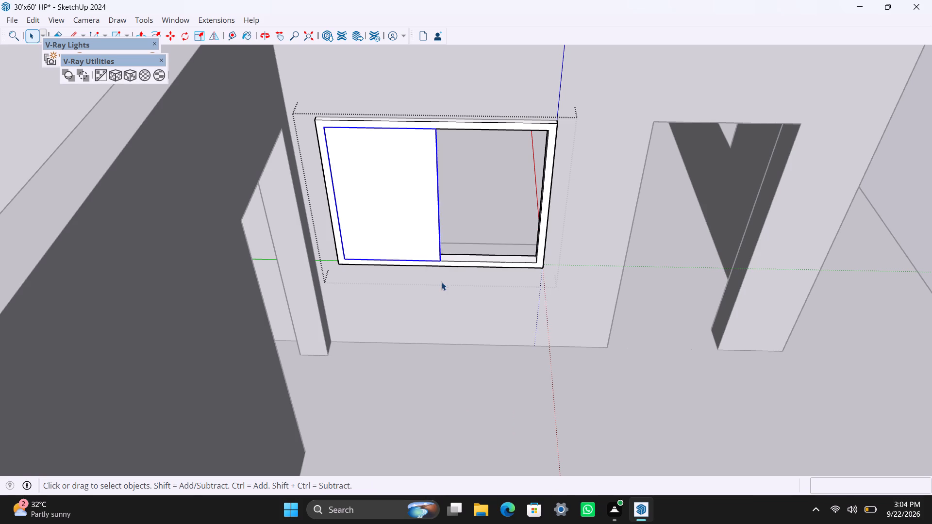
Inside the inner-wall window's pane group, extrude the face to an 8 mm thickness and leave the pane group.
scroll(441, 277, up, 3)
middle_drag(446, 286, 297, 341)
scroll(401, 194, up, 2)
triple_click(408, 192)
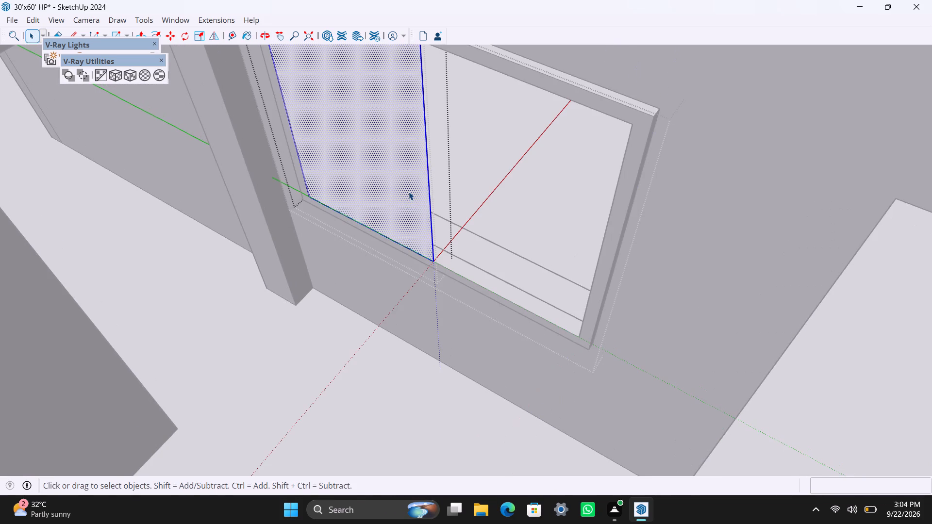
key(p)
click(409, 192)
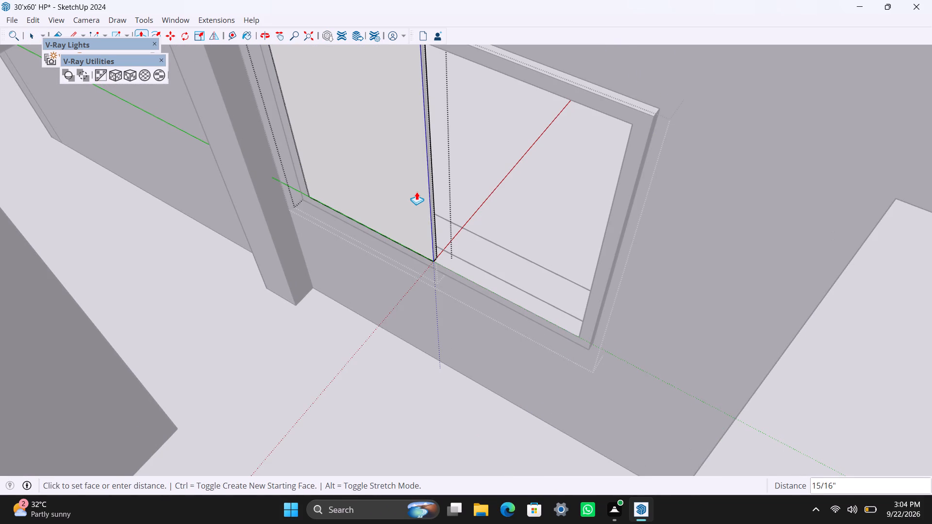
text(8MM)
key(Return)
key(space)
click(419, 339)
Move the inner-wall window's pane about 1 1/4" back into the depth of its frame.
scroll(423, 278, up, 12)
click(466, 251)
click(457, 255)
scroll(462, 263, up, 3)
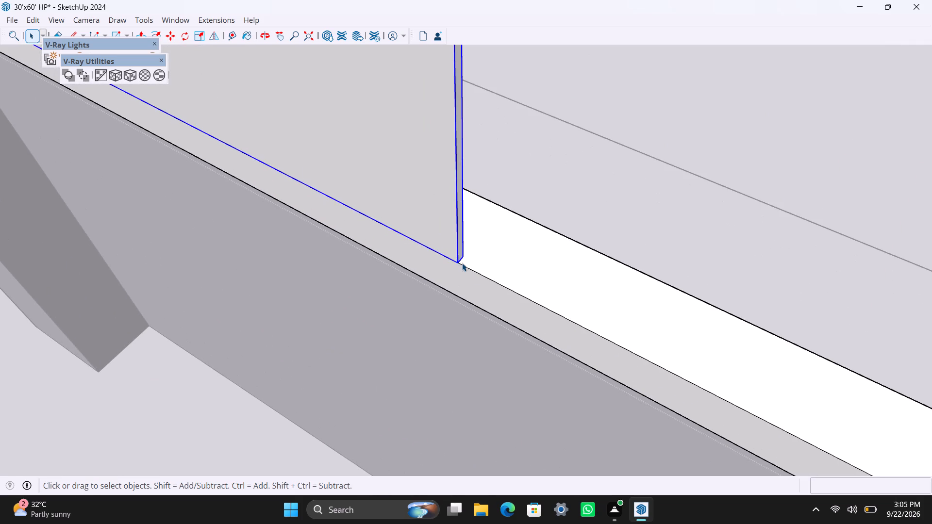
key(m)
click(456, 263)
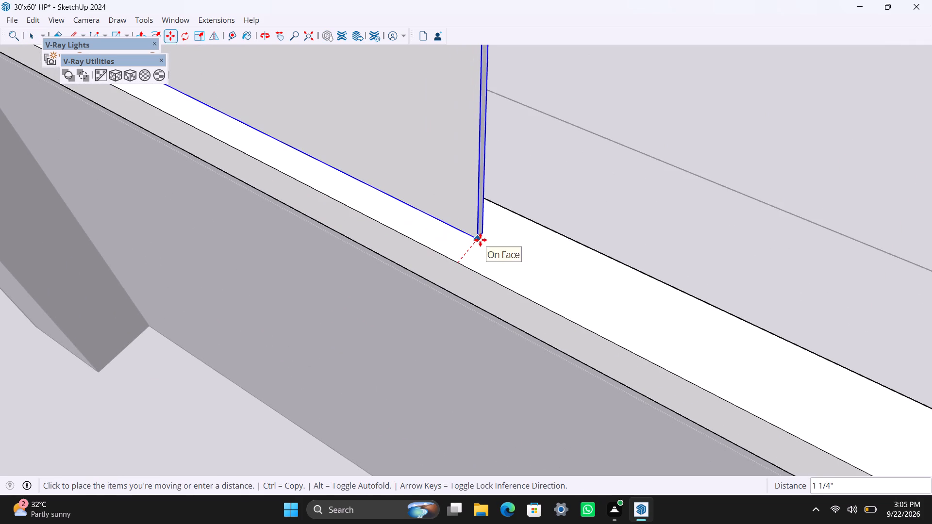
click(482, 236)
Copy the inner-wall window's pane across to the frame's opposite lower inner corner.
click(481, 236)
scroll(541, 297, down, 3)
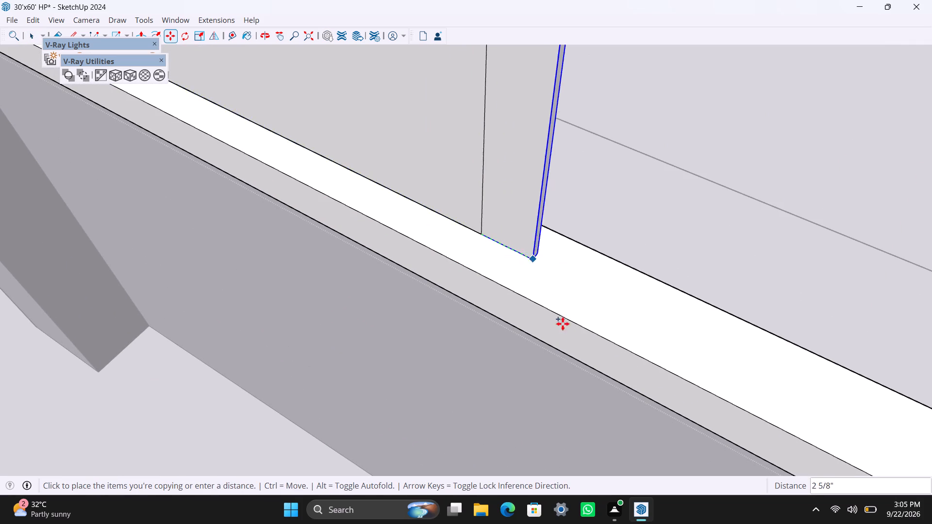
scroll(563, 324, down, 13)
shift+middle_drag(554, 284, 519, 206)
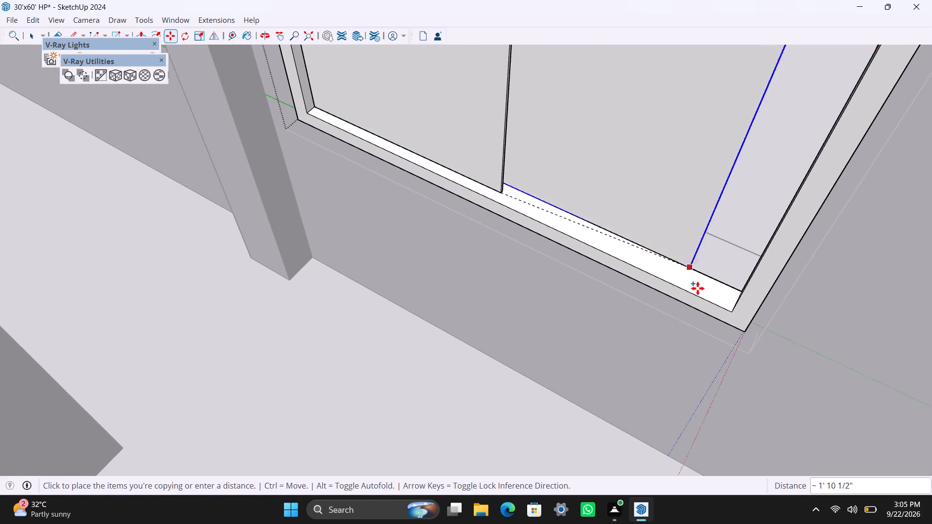
click(735, 308)
Move the inner-wall window's copied pane about 1 3/16" back to meet the first pane's corner and leave the window group.
scroll(520, 275, up, 7)
middle_drag(410, 271, 546, 272)
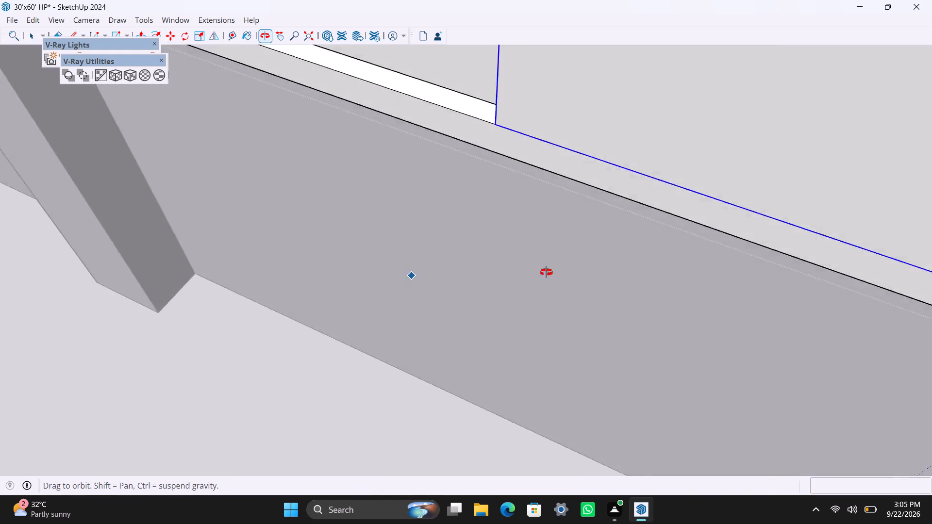
middle_drag(546, 272, 675, 306)
scroll(452, 135, down, 5)
shift+middle_drag(493, 160, 532, 210)
scroll(561, 183, up, 7)
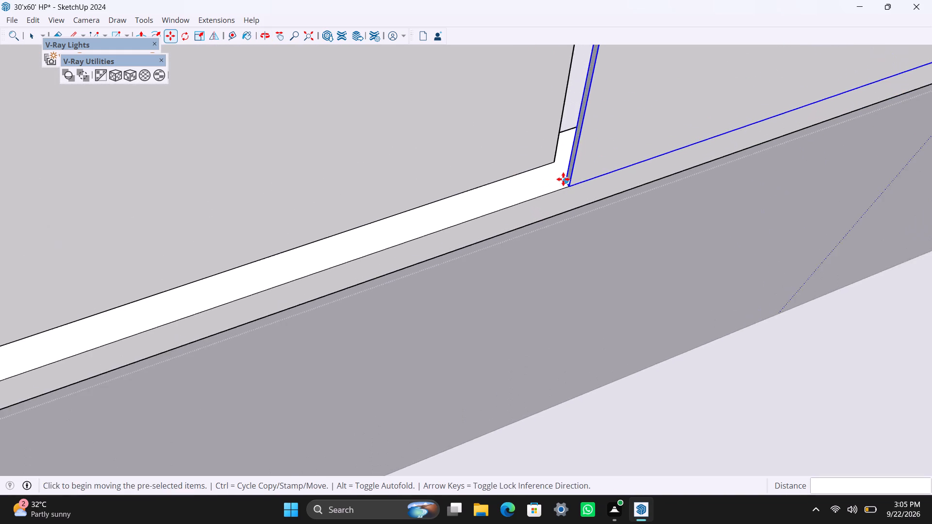
scroll(563, 179, up, 3)
click(565, 179)
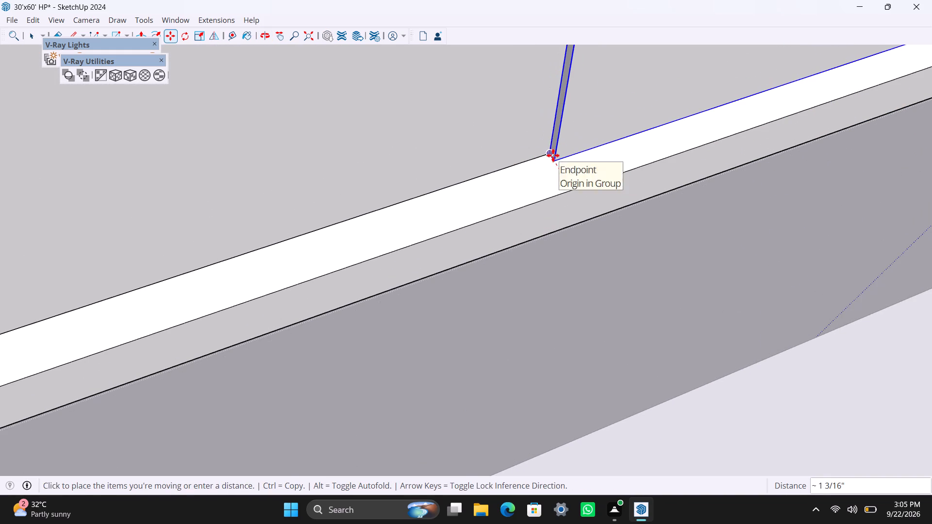
click(553, 154)
key(space)
scroll(529, 172, down, 20)
scroll(529, 172, down, 15)
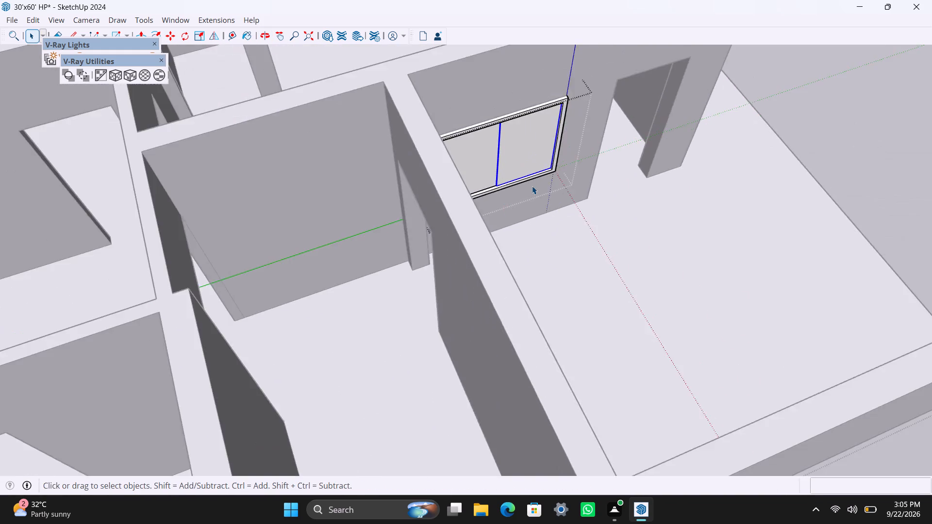
scroll(532, 186, down, 5)
scroll(617, 221, down, 7)
middle_drag(626, 261, 130, 252)
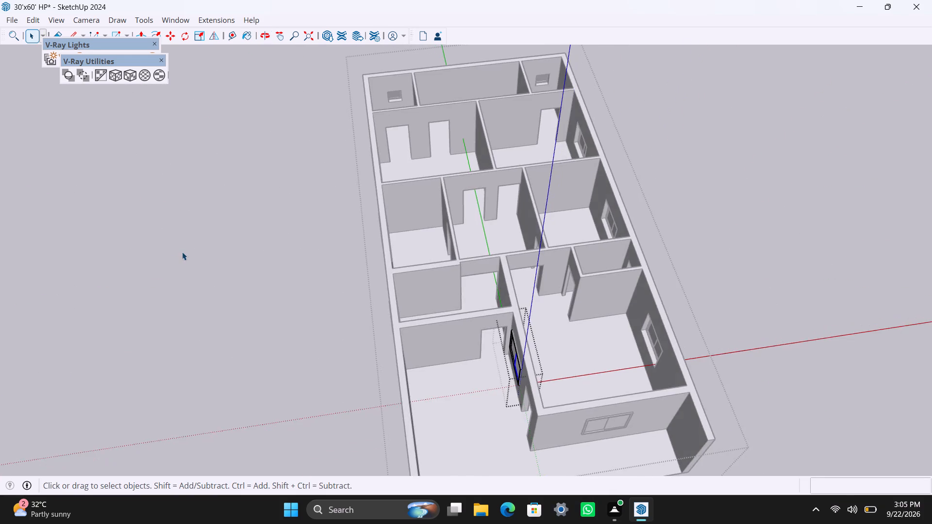
click(182, 252)
Save the house model.
scroll(223, 264, down, 2)
key(ctrl+s)
scroll(235, 287, down, 4)
shift+middle_drag(226, 296, 173, 214)
scroll(533, 387, up, 2)
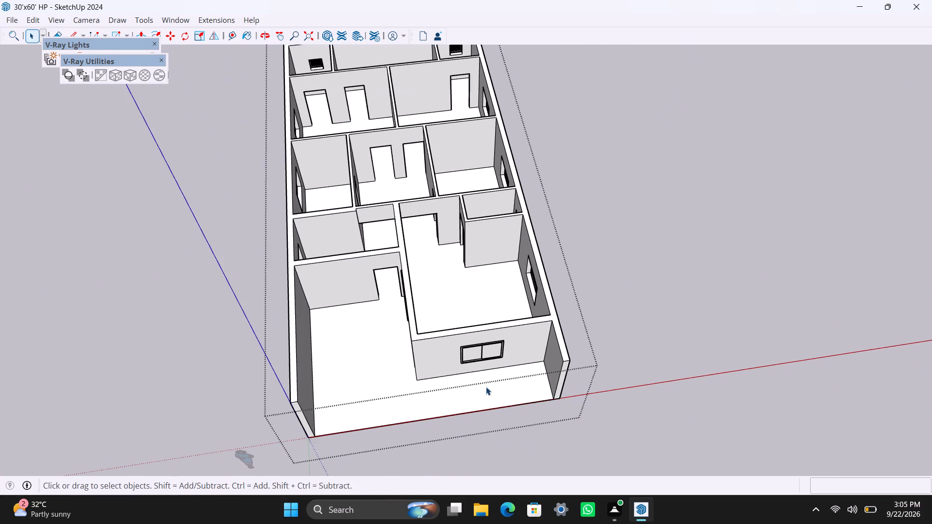
middle_drag(486, 386, 461, 307)
scroll(374, 306, up, 3)
shift+middle_drag(382, 302, 458, 319)
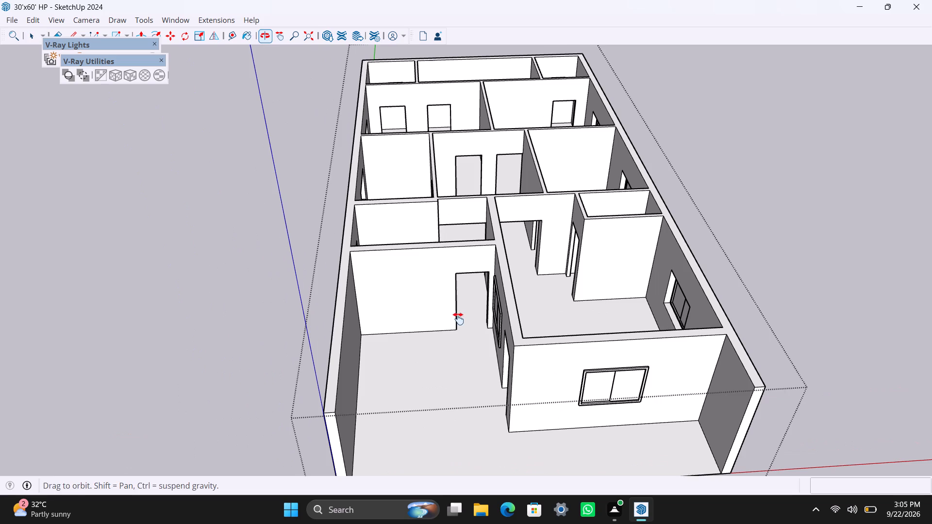
shift+middle_drag(458, 319, 459, 319)
key(ctrl+s)
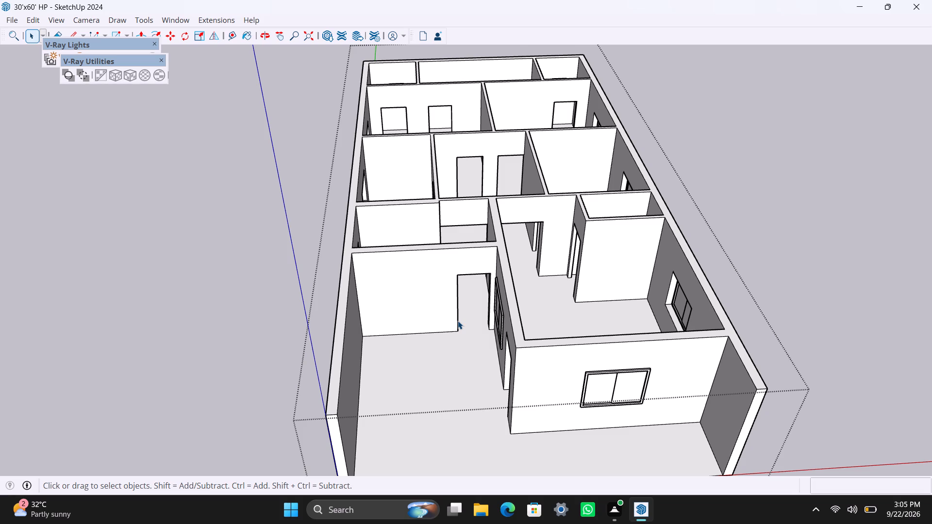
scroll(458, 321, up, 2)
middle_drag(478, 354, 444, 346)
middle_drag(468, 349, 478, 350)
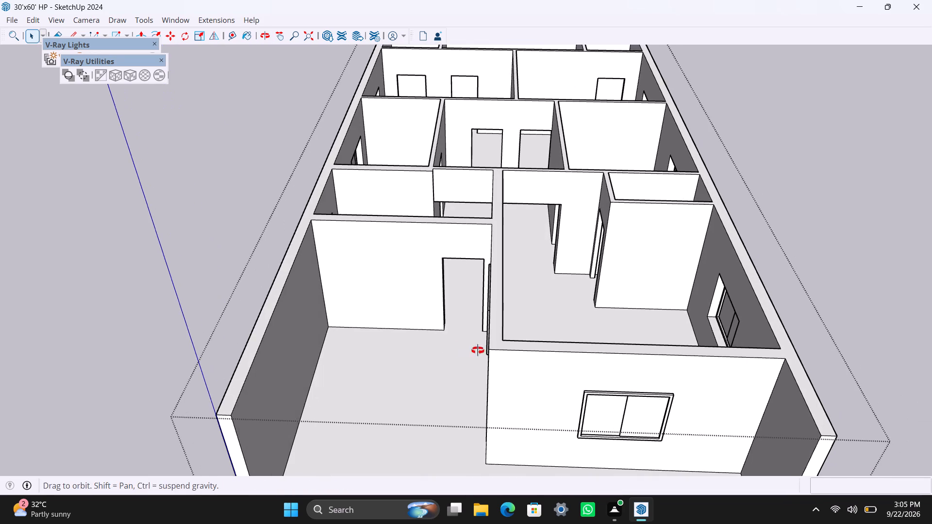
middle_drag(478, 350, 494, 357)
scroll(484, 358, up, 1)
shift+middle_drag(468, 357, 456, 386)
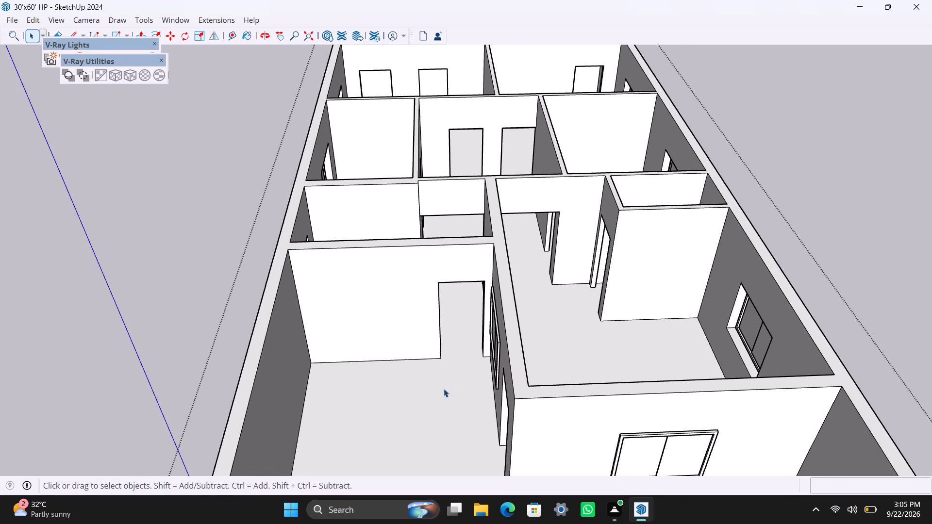
Draw a rectangle filling the doorway in the back wall of the open front room and make it a group.
scroll(442, 351, up, 3)
middle_drag(421, 346, 420, 334)
scroll(419, 288, up, 2)
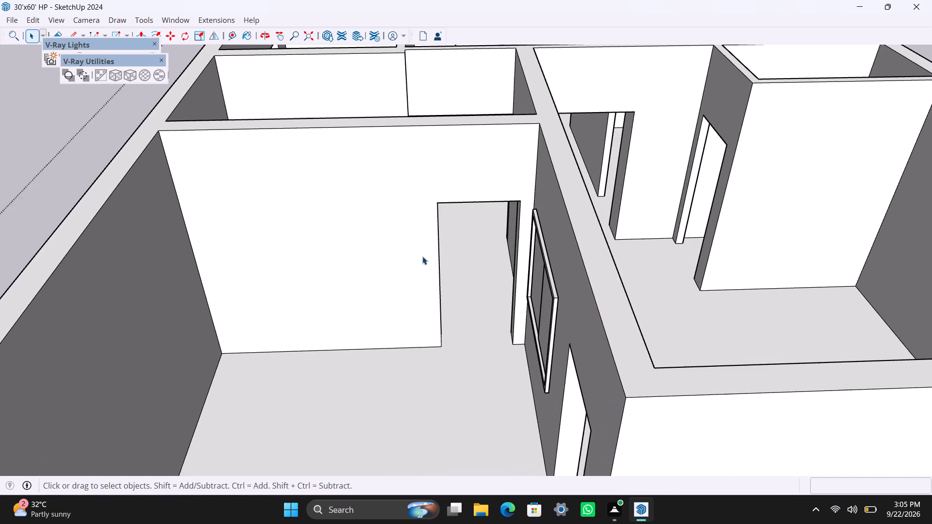
scroll(421, 256, down, 1)
key(r)
drag(438, 206, 435, 214)
click(504, 335)
key(space)
double_click(466, 308)
right_click(465, 308)
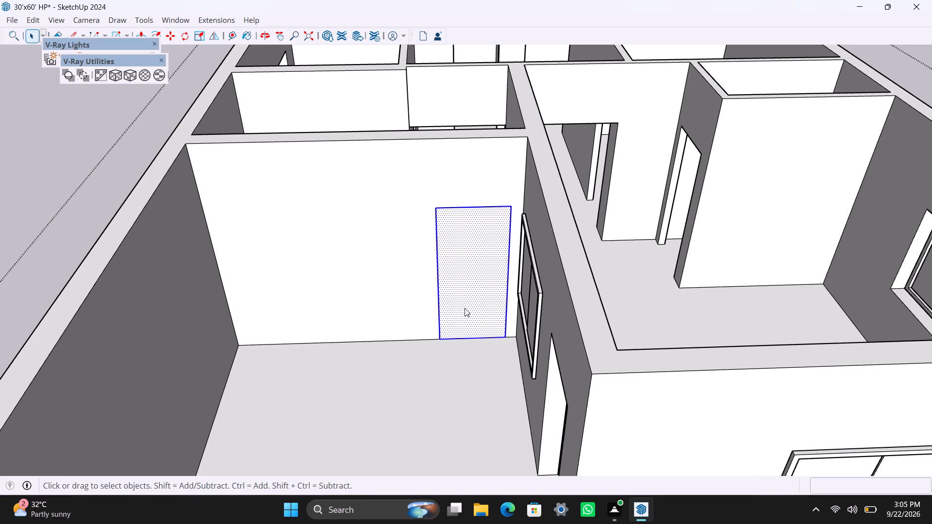
click(526, 126)
Offset the grouped door face 2" inward and delete the inner face to leave a frame outline.
scroll(489, 245, up, 4)
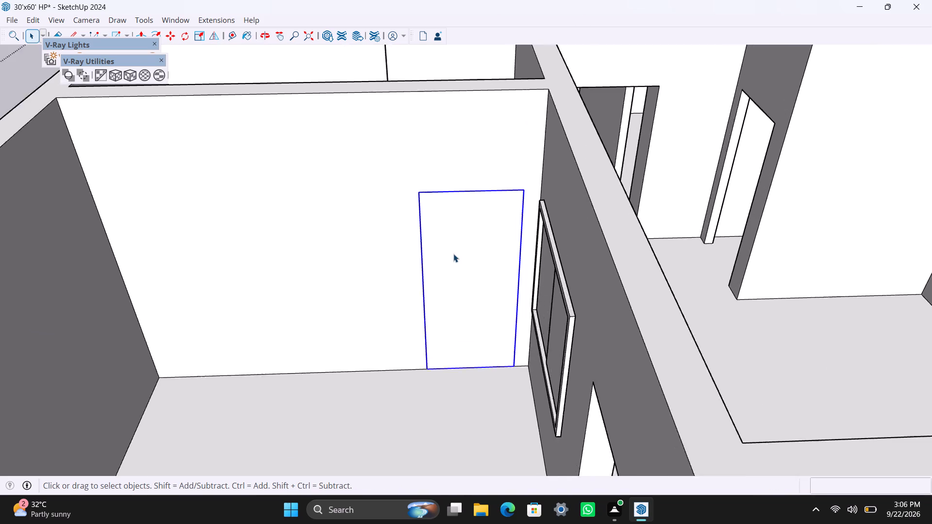
scroll(453, 254, up, 1)
triple_click(446, 245)
key(f)
click(441, 223)
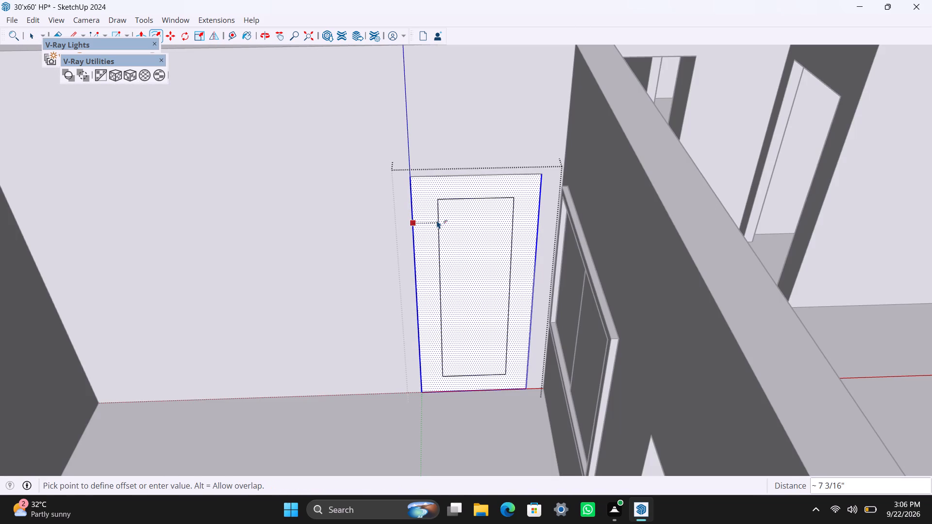
text(2")
key(Return)
key(space)
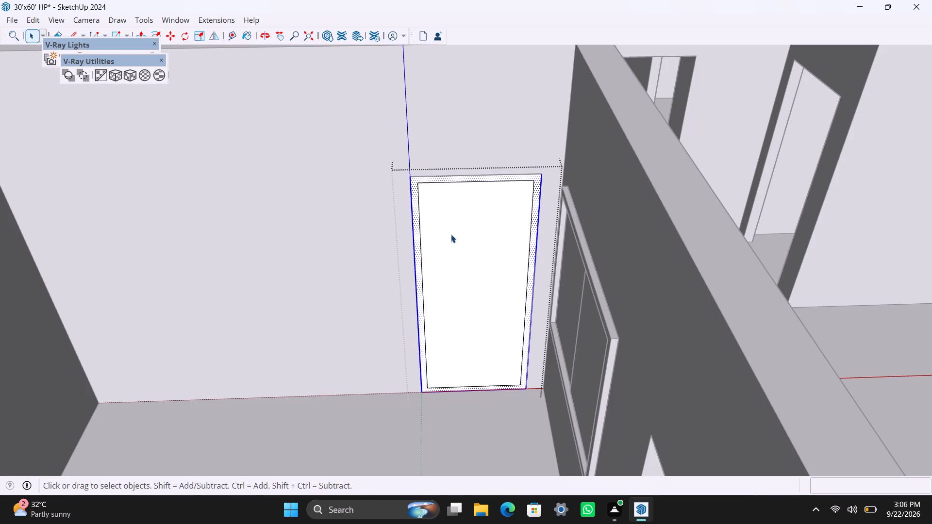
click(451, 234)
key(Delete)
Extrude the back-wall door frame face 2.5".
scroll(428, 282, up, 3)
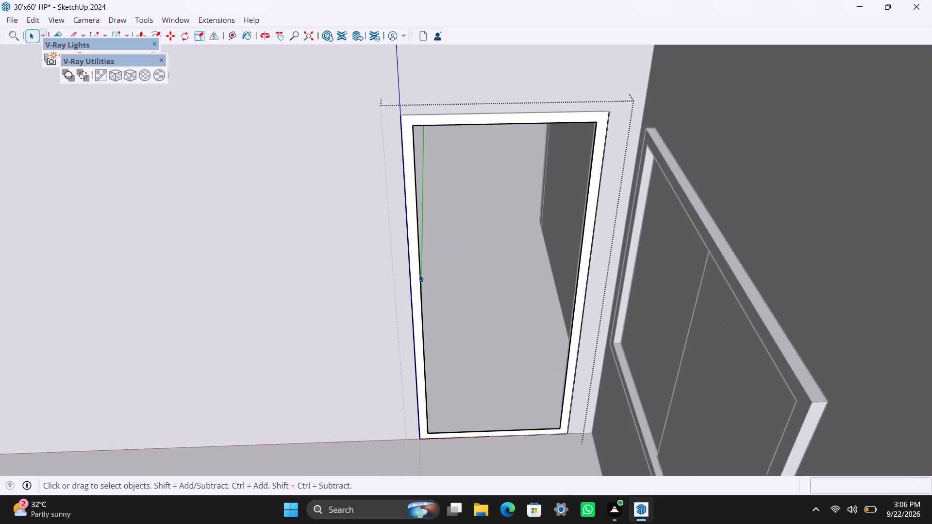
scroll(419, 274, up, 1)
click(412, 265)
key(p)
click(412, 264)
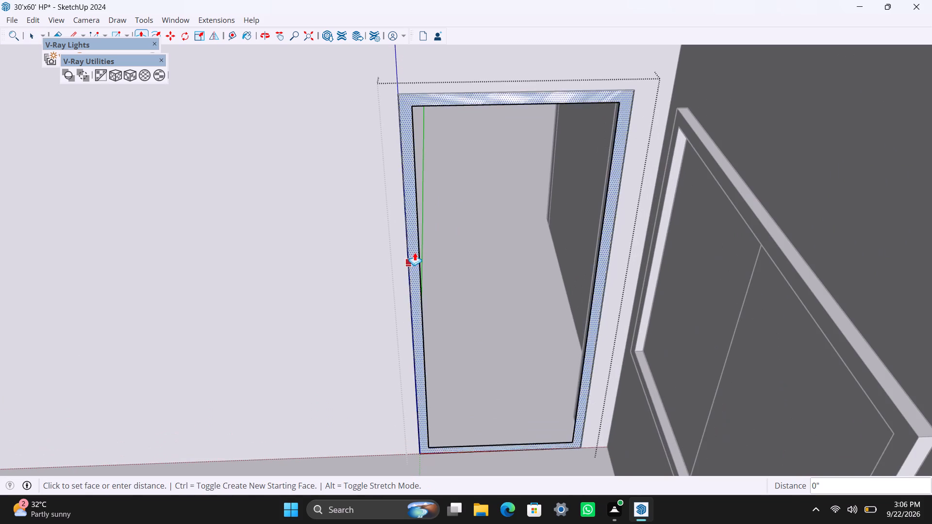
text(2.5")
key(Return)
key(space)
Draw a rectangle filling the inside of the back-wall door frame and make it a group.
key(r)
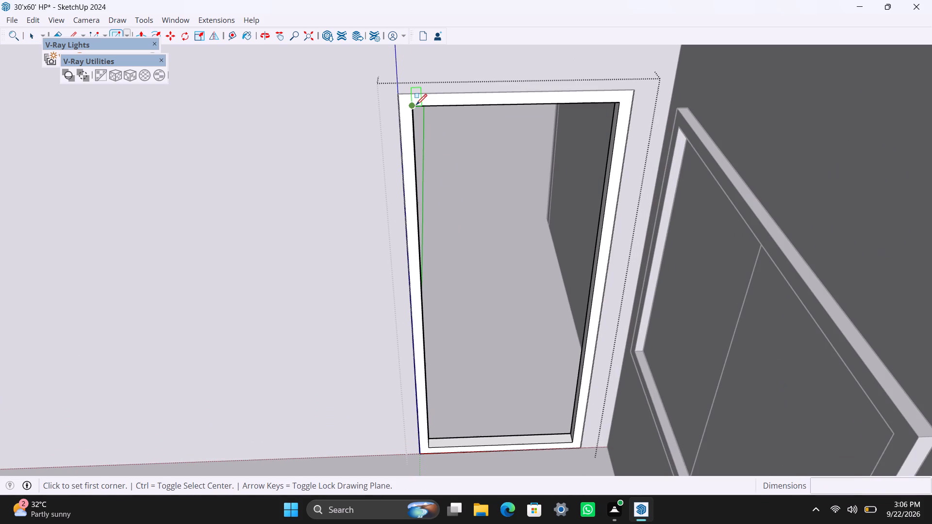
click(416, 105)
click(572, 441)
key(space)
double_click(532, 395)
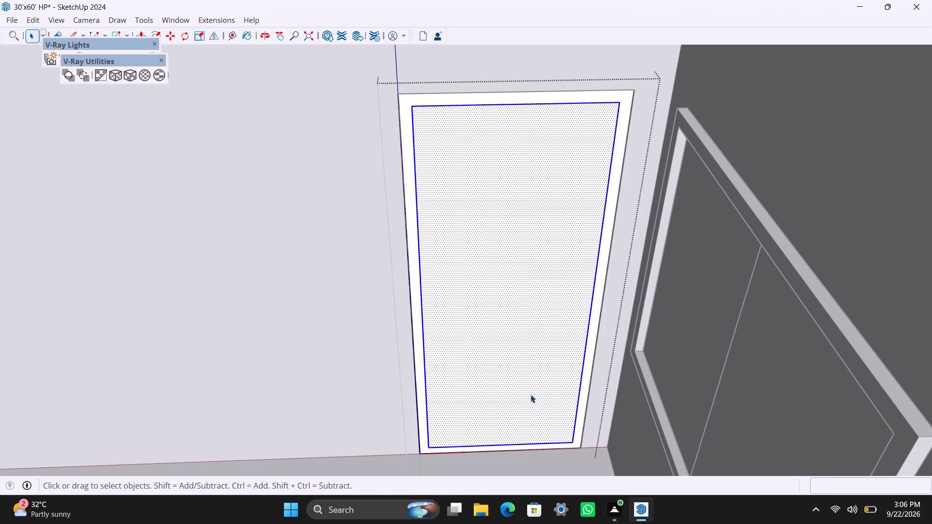
right_click(531, 394)
click(577, 226)
Extrude the grouped door panel face 18 mm.
triple_click(501, 253)
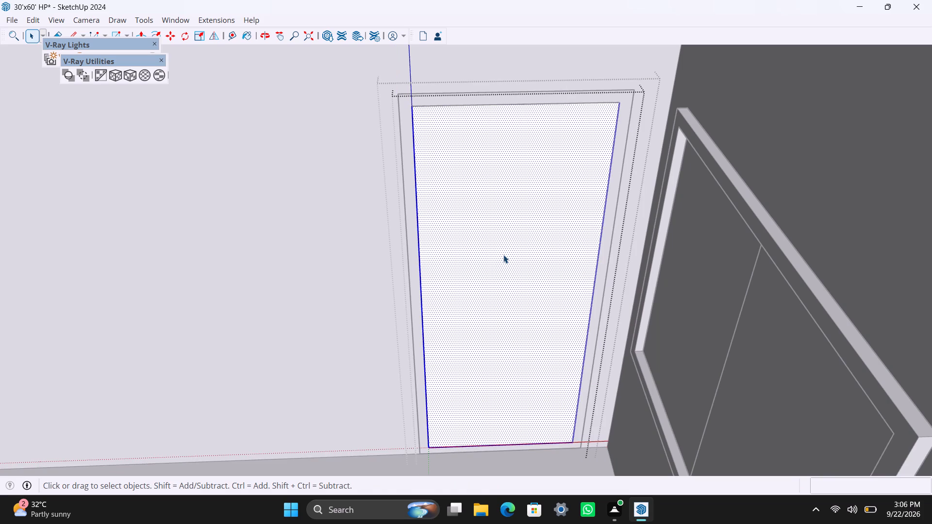
key(p)
click(504, 254)
text(18MM)
key(Return)
key(space)
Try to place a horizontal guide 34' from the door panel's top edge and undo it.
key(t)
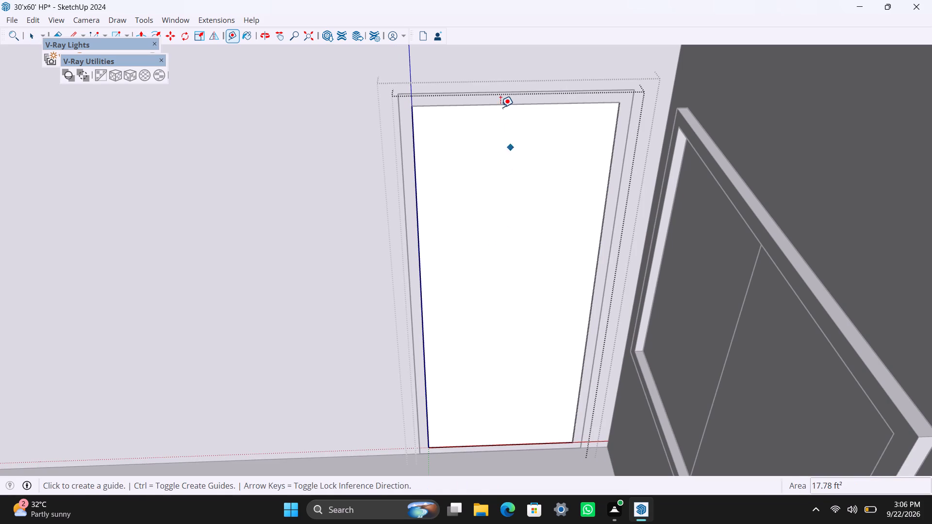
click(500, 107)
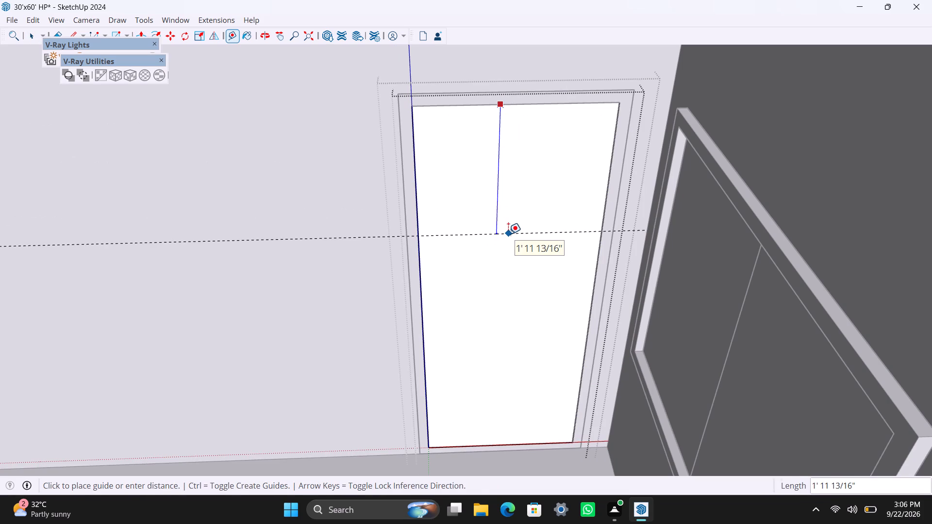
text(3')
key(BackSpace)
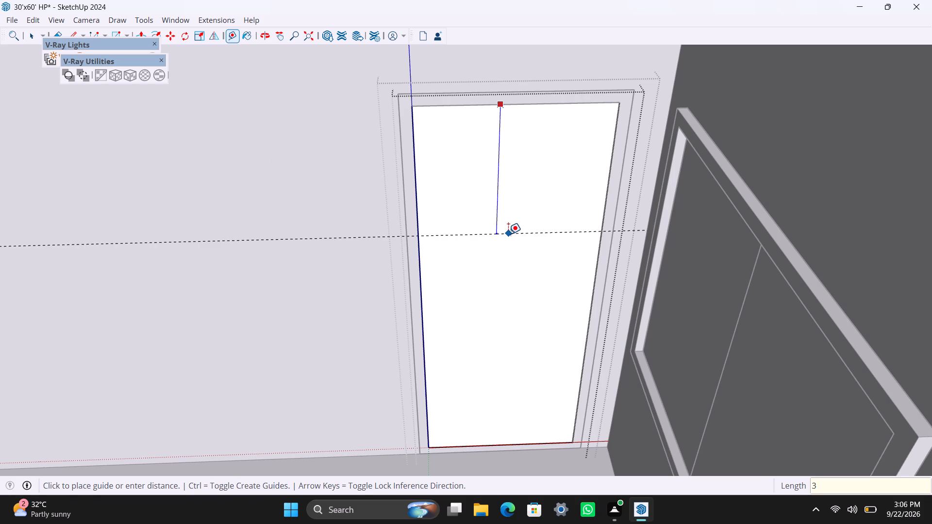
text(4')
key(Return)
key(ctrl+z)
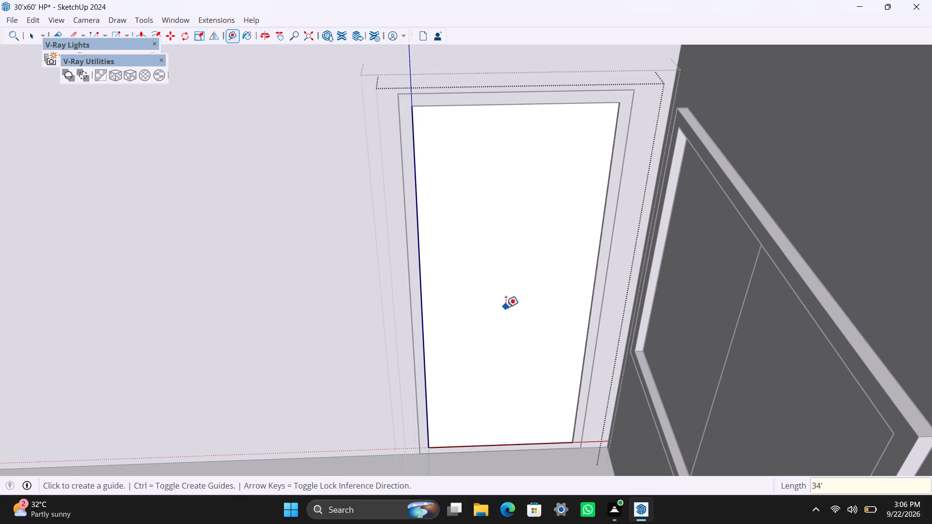
Place a horizontal guide 4' below the door panel's top edge.
drag(499, 107, 495, 119)
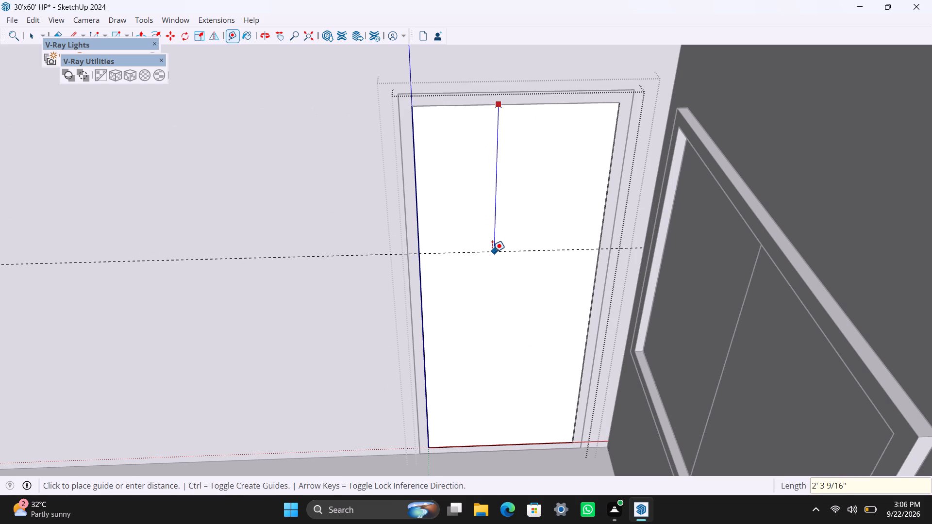
text(4')
key(Return)
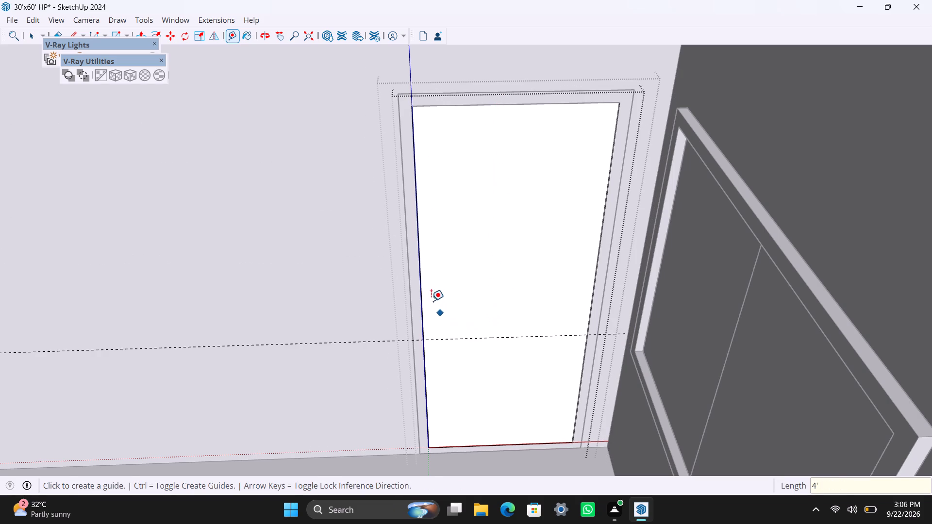
Place a vertical guide 6" in from the door panel's latch-side edge and a second one 1.5" beyond it.
click(423, 289)
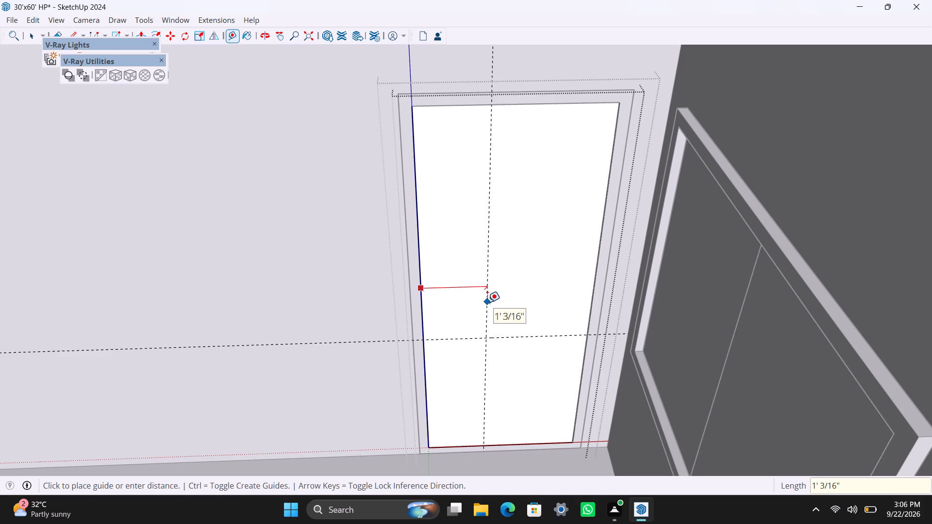
text(6")
key(Return)
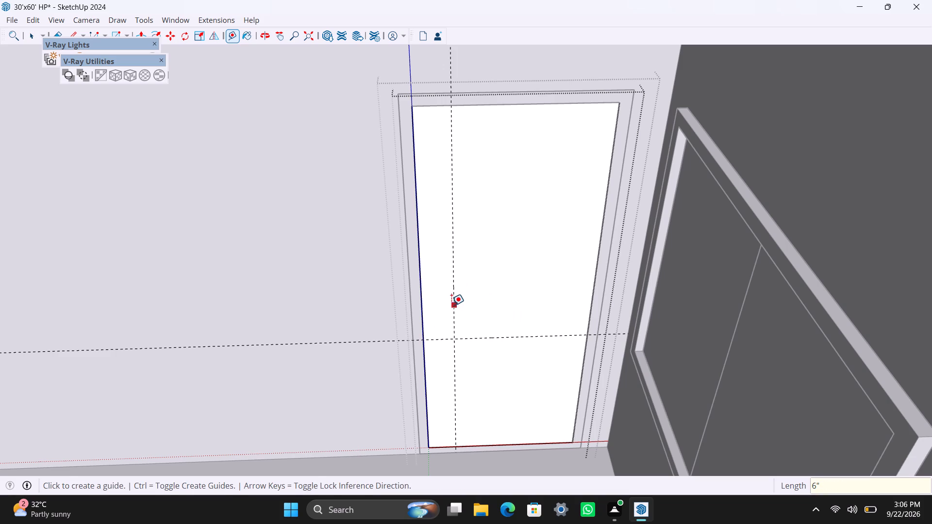
click(451, 305)
text(1.5")
key(Return)
Place another horizontal guide 8" above the first horizontal guide on the door panel.
click(505, 338)
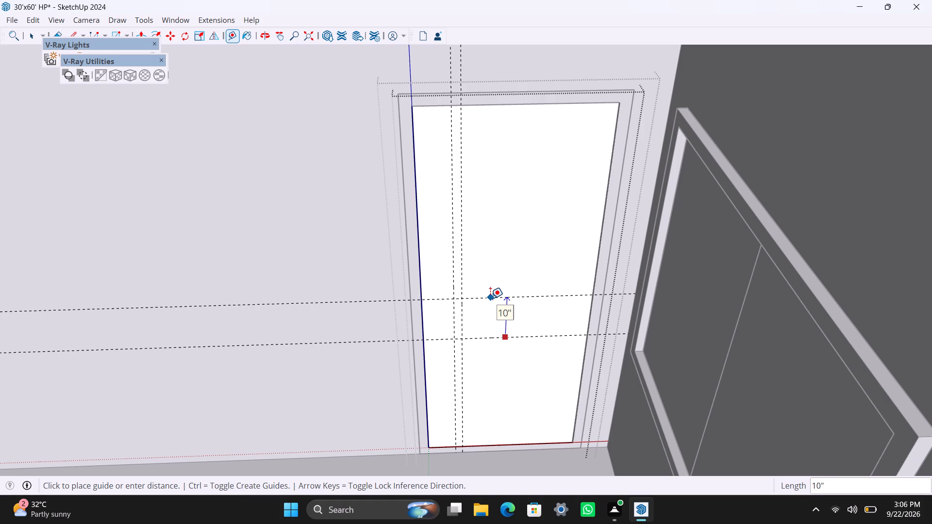
text(8")
key(Return)
key(space)
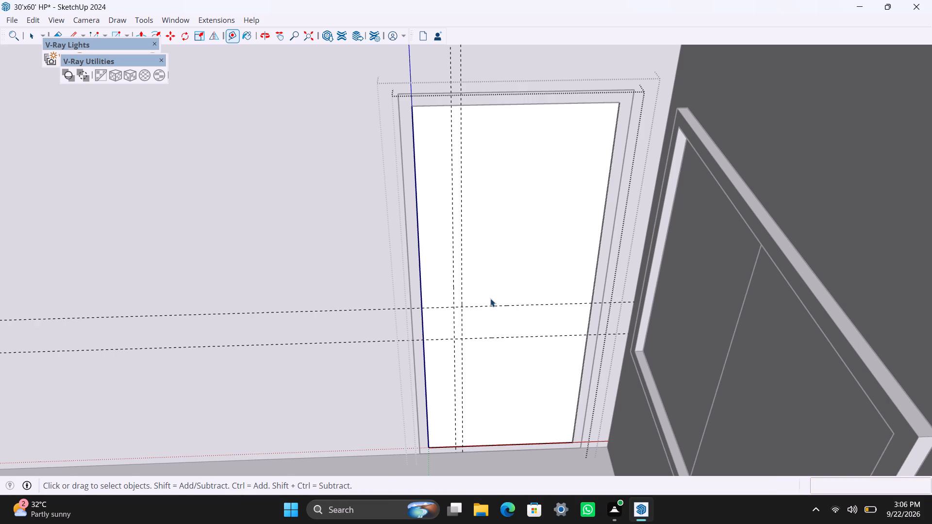
Draw an 8" by 1 1/2" handle rectangle between the guide intersections on the door panel and make it a group.
scroll(382, 360, up, 3)
middle_drag(541, 354, 500, 311)
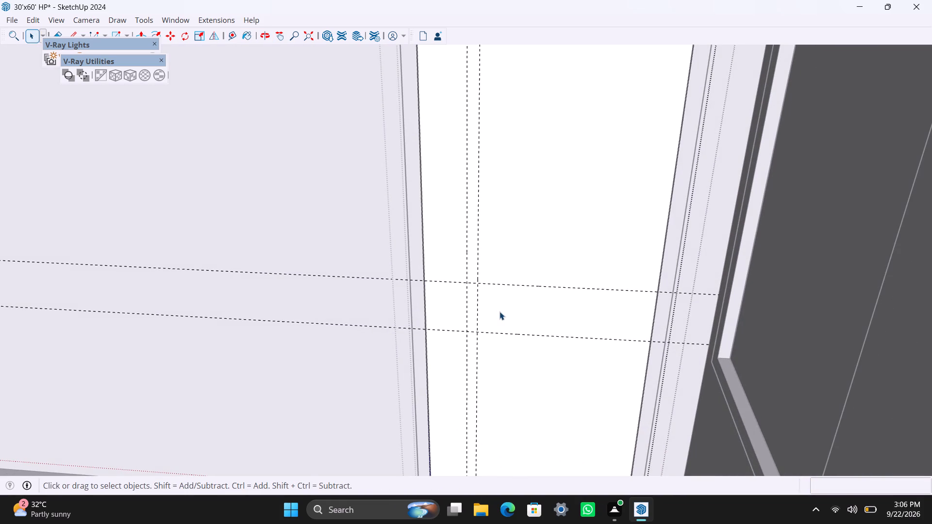
scroll(499, 315, up, 2)
key(r)
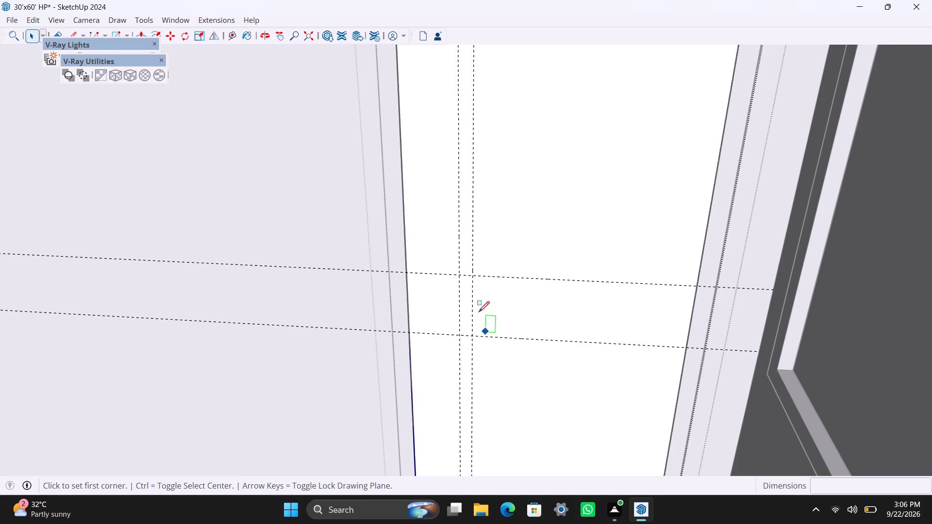
click(472, 278)
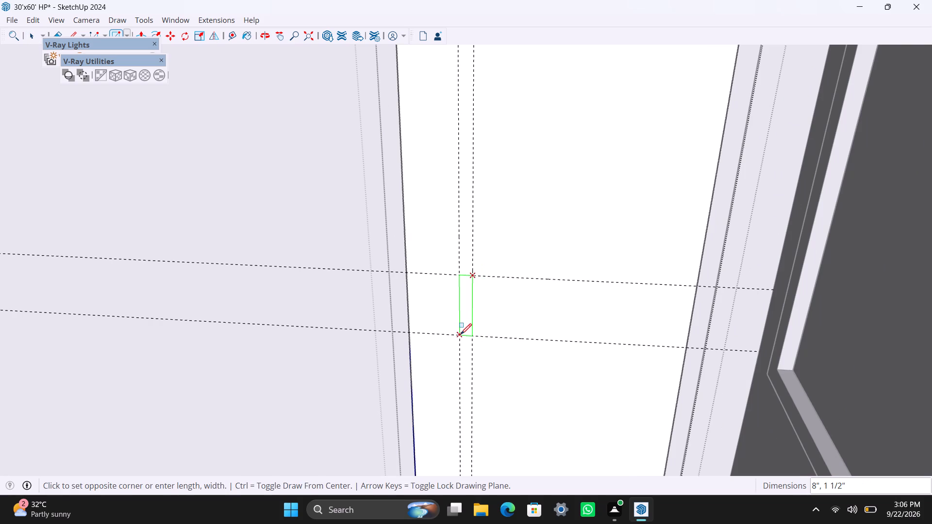
click(461, 334)
key(space)
double_click(469, 314)
right_click(470, 314)
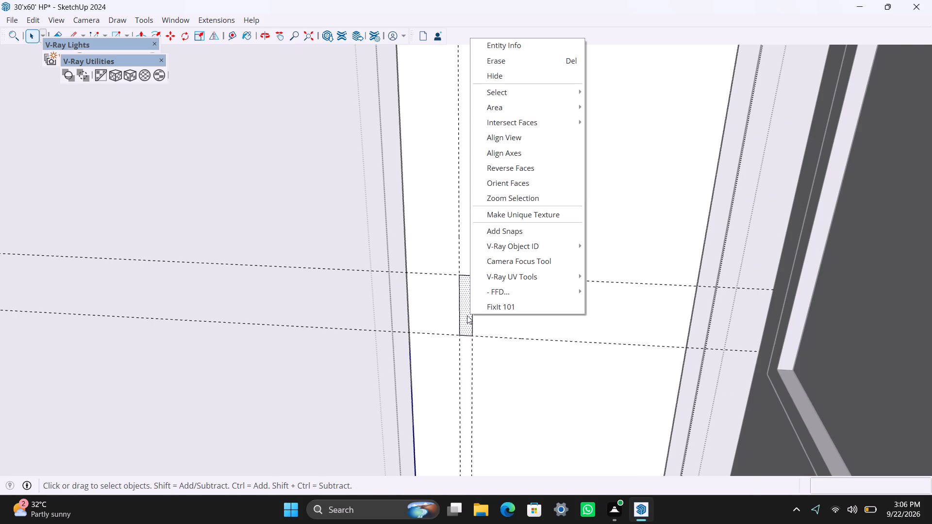
triple_click(467, 315)
right_click(467, 315)
click(502, 128)
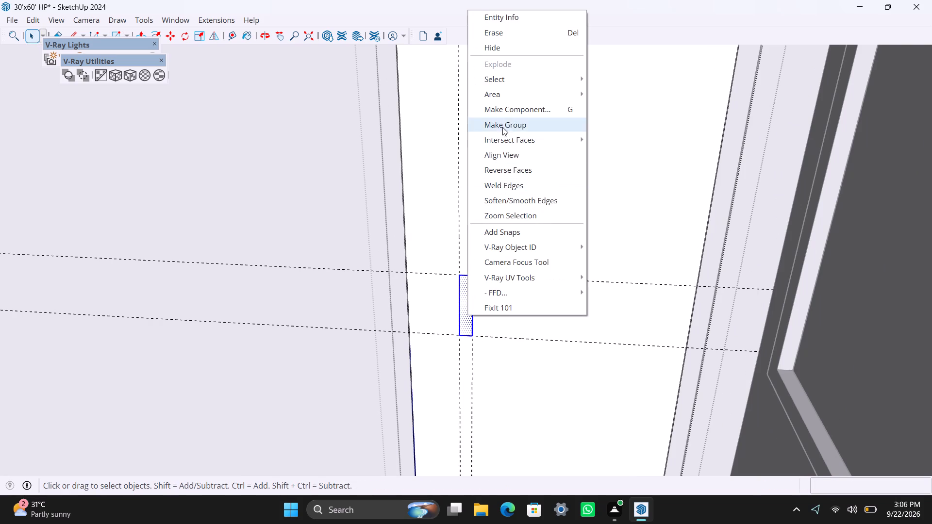
Extrude the door handle face 0.5" and leave the nested door groups.
scroll(468, 303, up, 4)
triple_click(468, 299)
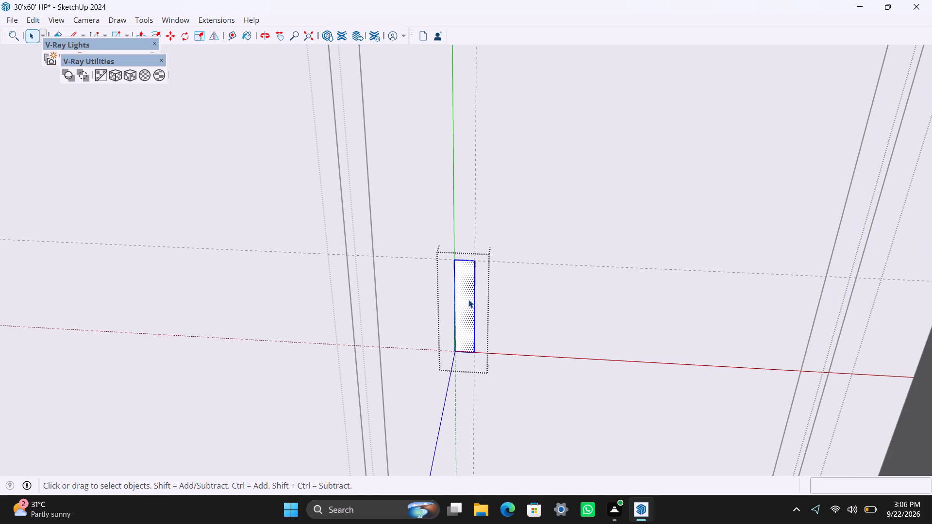
key(p)
click(468, 299)
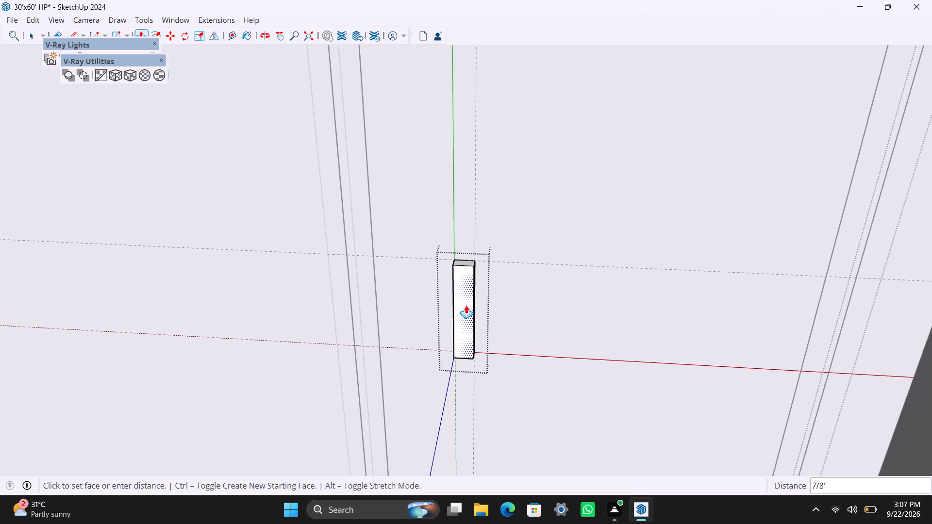
text(0.5")
key(Return)
key(space)
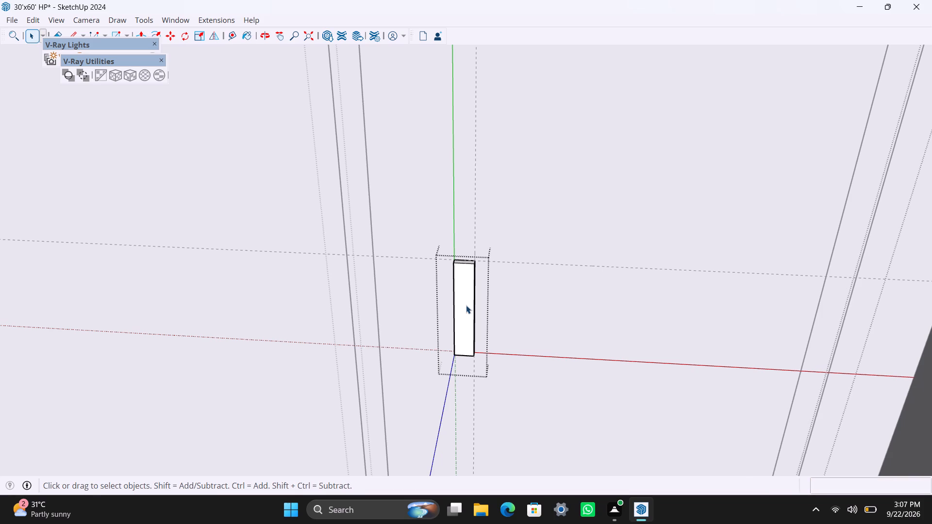
scroll(466, 304, down, 20)
scroll(466, 304, down, 12)
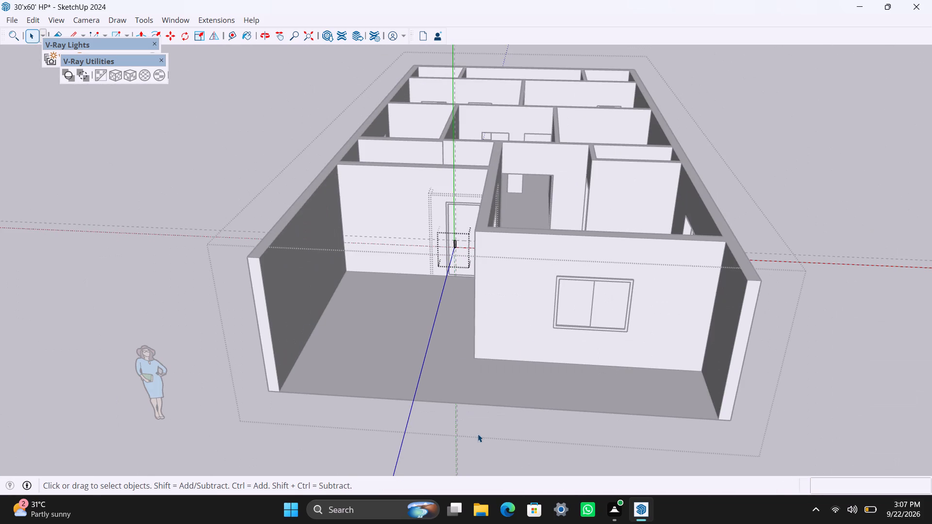
click(479, 435)
click(447, 434)
middle_drag(395, 427, 804, 497)
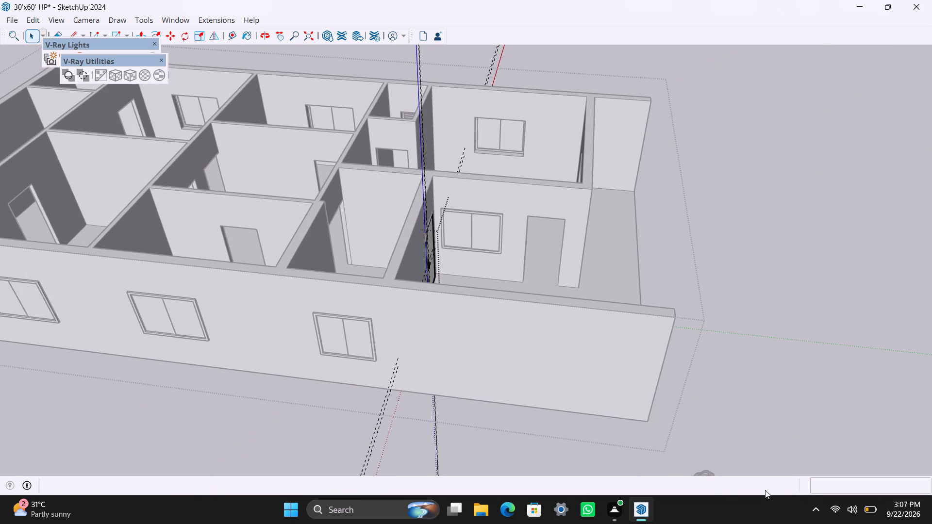
click(551, 457)
Draw a 3' by 7' rectangle filling the doorway beside the inner-wall window and make it a group.
scroll(524, 302, up, 3)
middle_drag(521, 264, 559, 282)
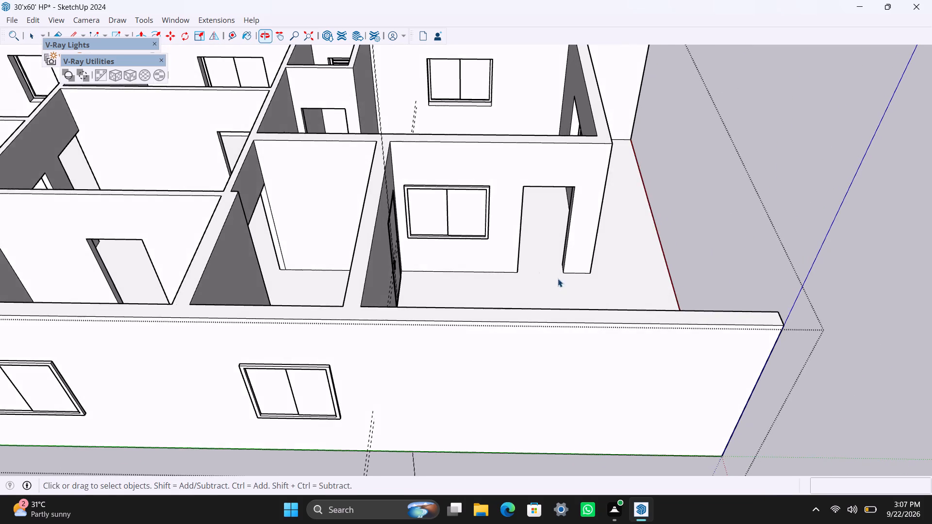
scroll(555, 269, up, 2)
shift+middle_drag(523, 262, 490, 357)
scroll(480, 339, up, 1)
key(r)
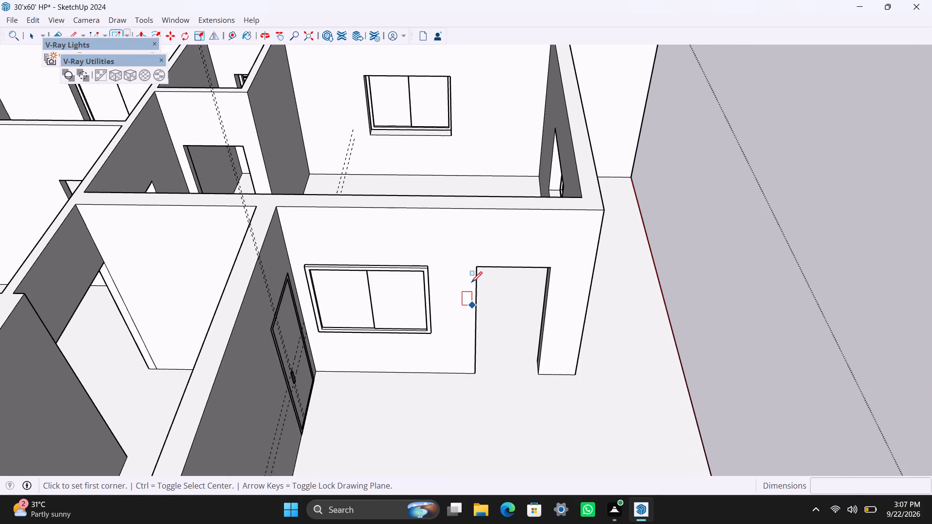
drag(479, 267, 479, 272)
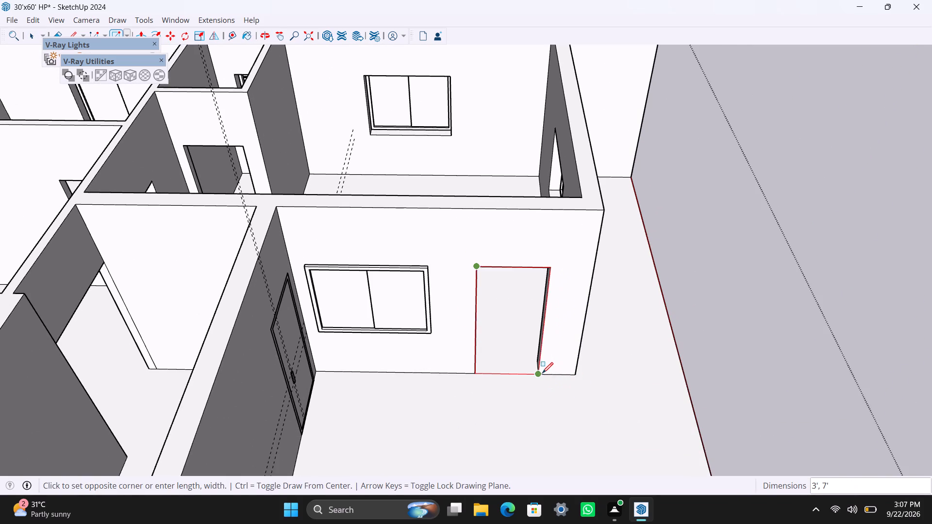
click(542, 373)
key(space)
double_click(509, 351)
right_click(509, 351)
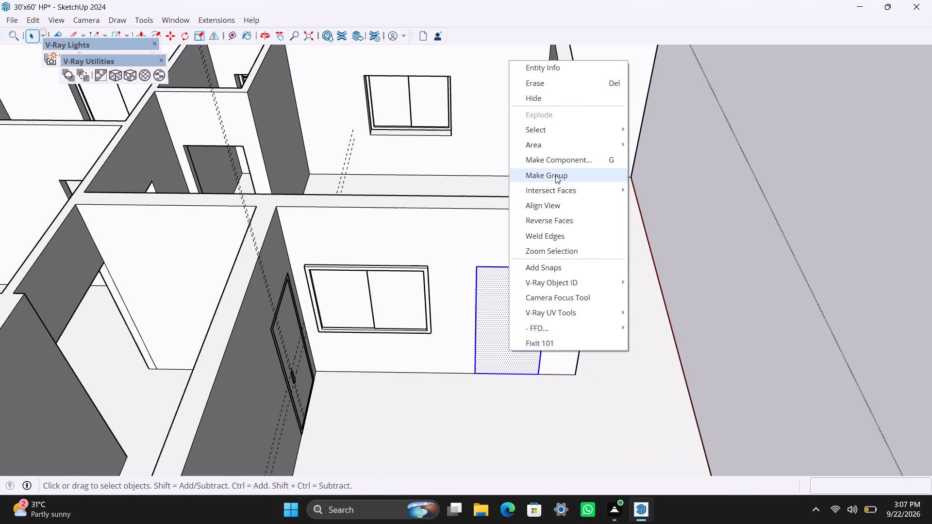
click(555, 175)
Inside the new doorway group, offset the rectangle's outline 2" inward and delete the inner face.
double_click(487, 311)
click(488, 308)
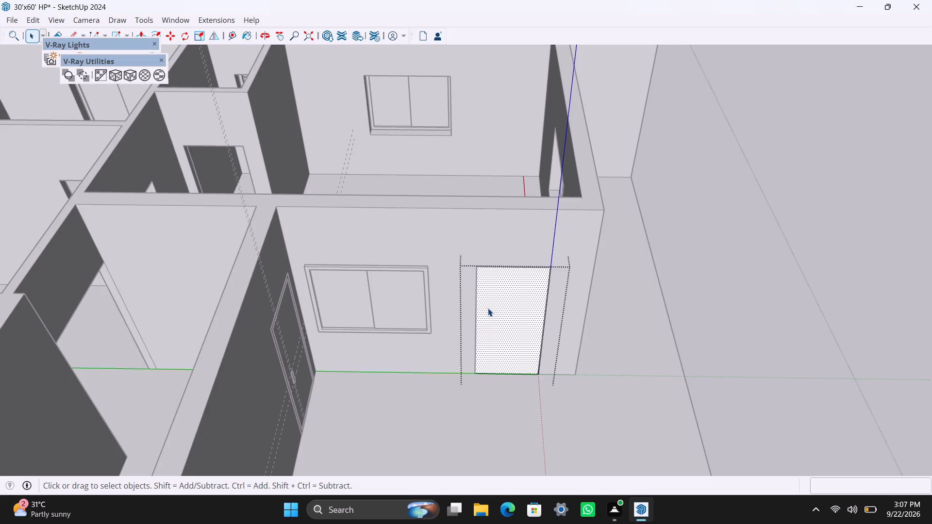
key(f)
click(488, 308)
text(2")
key(Return)
key(space)
click(501, 299)
key(Delete)
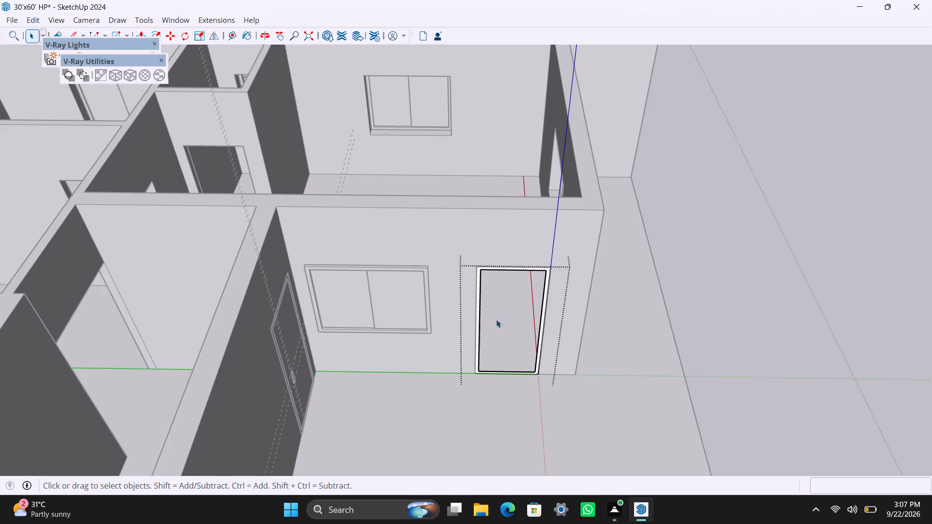
Extrude the door frame face beside the inner-wall window 2.5".
scroll(485, 366, up, 5)
scroll(465, 321, up, 4)
click(474, 300)
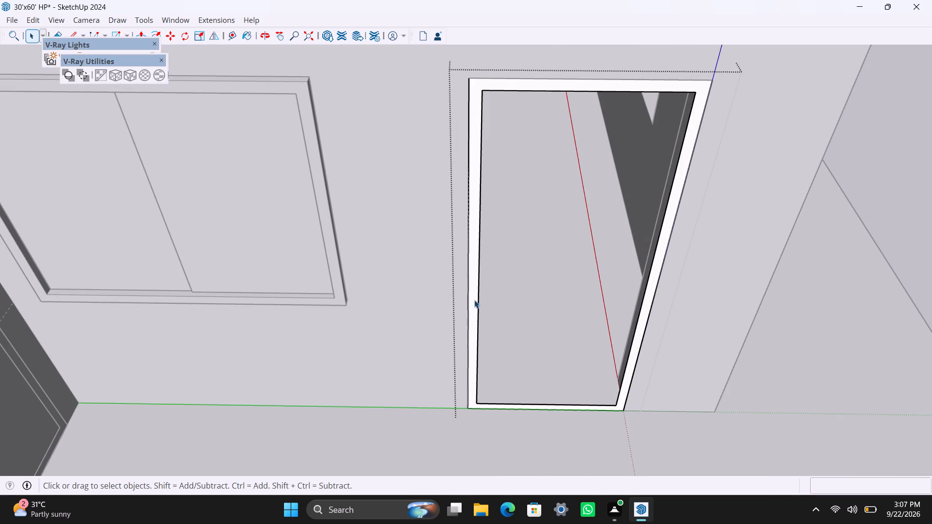
key(p)
click(476, 300)
text(2.5")
key(Return)
key(space)
Draw a rectangle filling the opening inside the door frame and make it a group.
scroll(480, 291, down, 4)
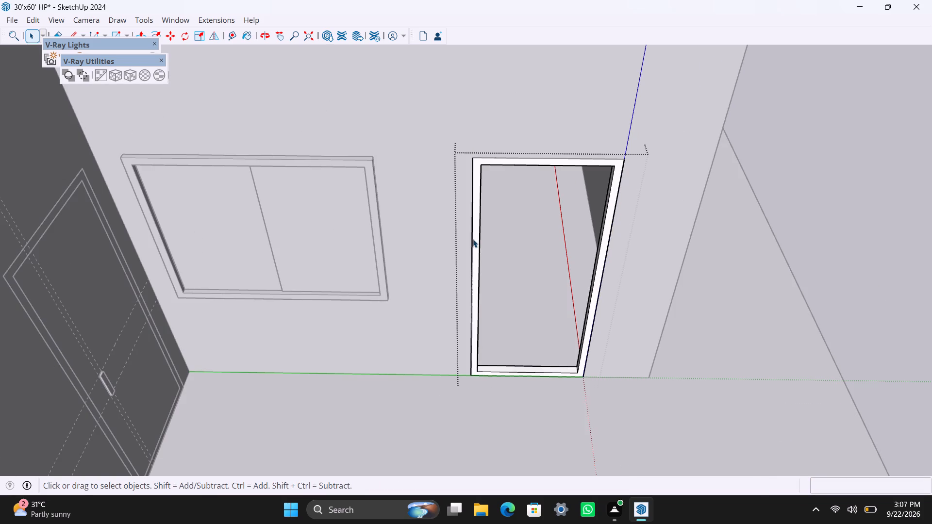
key(r)
click(482, 167)
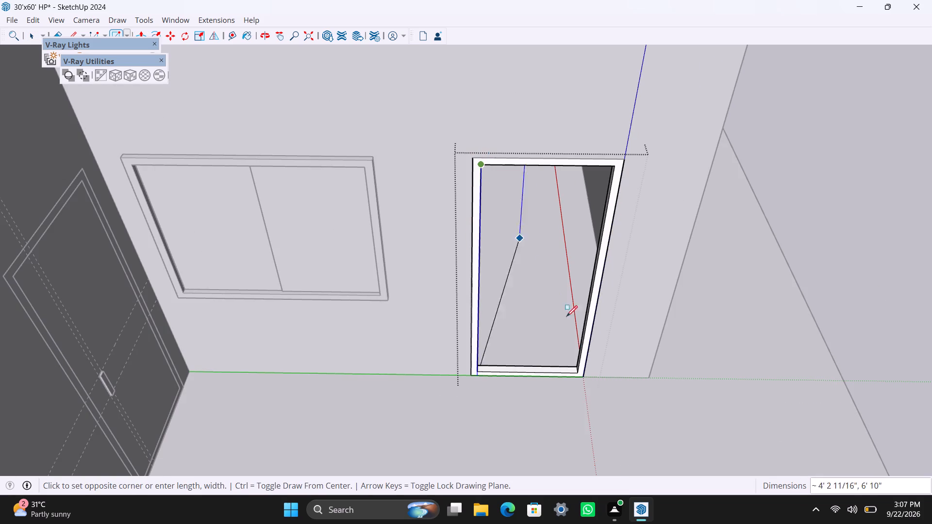
click(579, 371)
key(space)
double_click(565, 332)
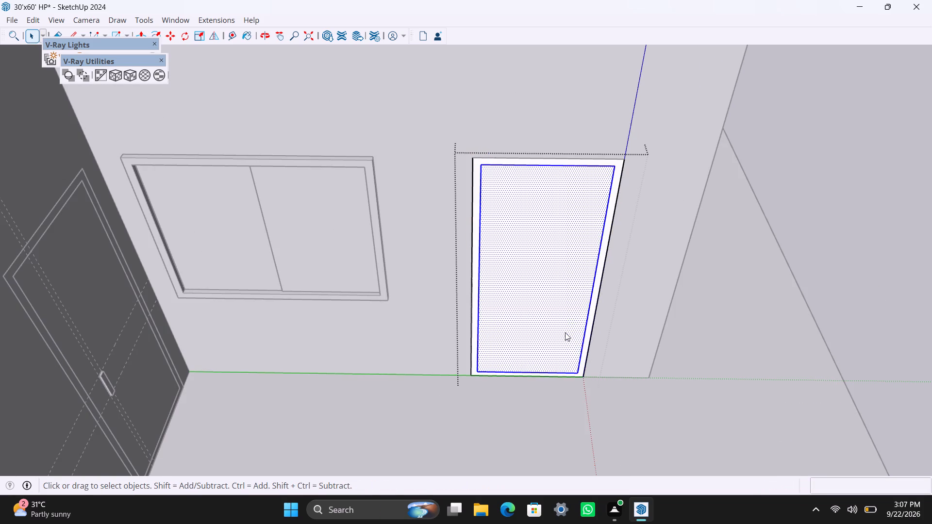
right_click(565, 332)
click(621, 153)
Extrude the door panel face inside its group 18 mm.
triple_click(556, 277)
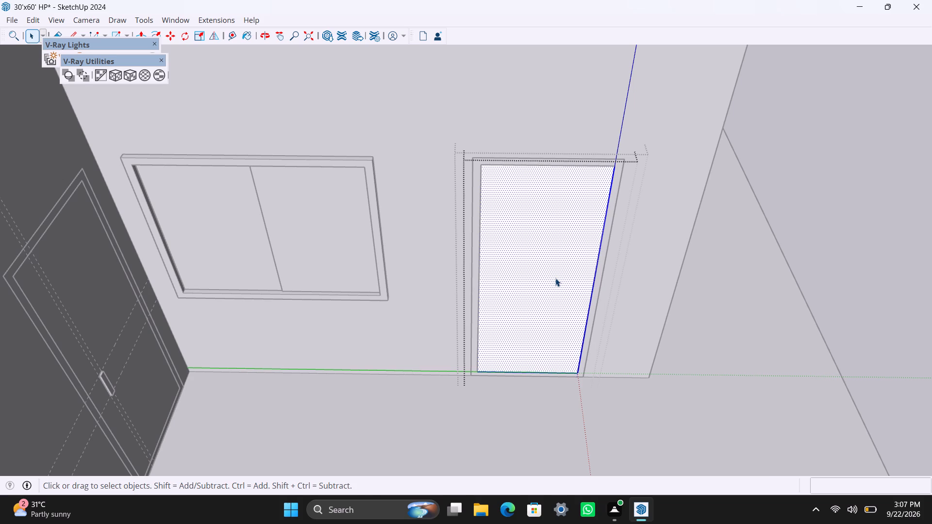
key(p)
click(555, 278)
text(18MM)
key(Return)
key(space)
Place guides on the door panel 4' below its top edge and 6" in from the side edge nearest the window.
text(T)
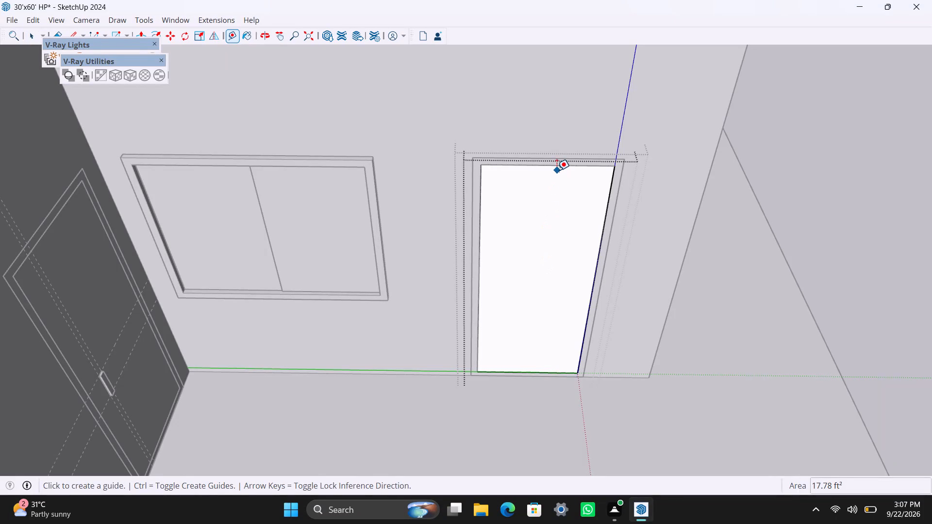
drag(557, 168, 556, 179)
text(4')
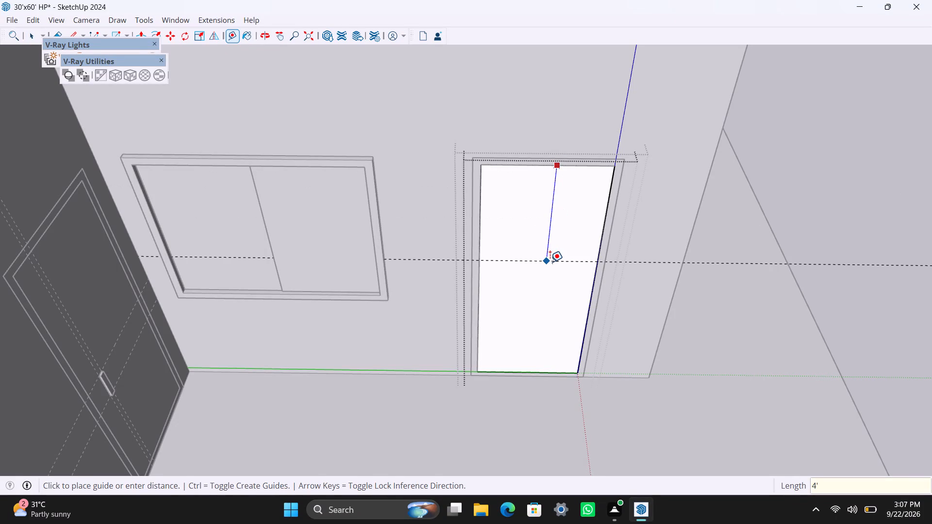
key(Return)
click(479, 284)
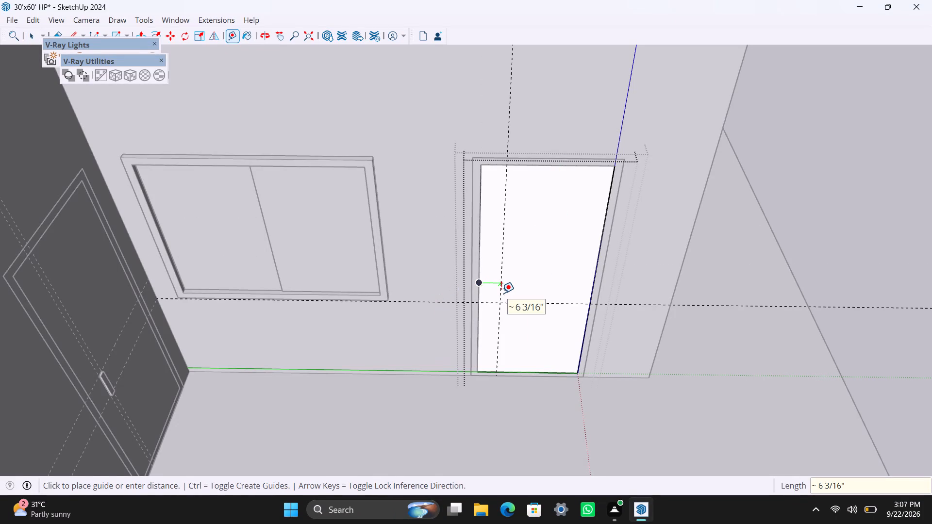
text(6")
key(Return)
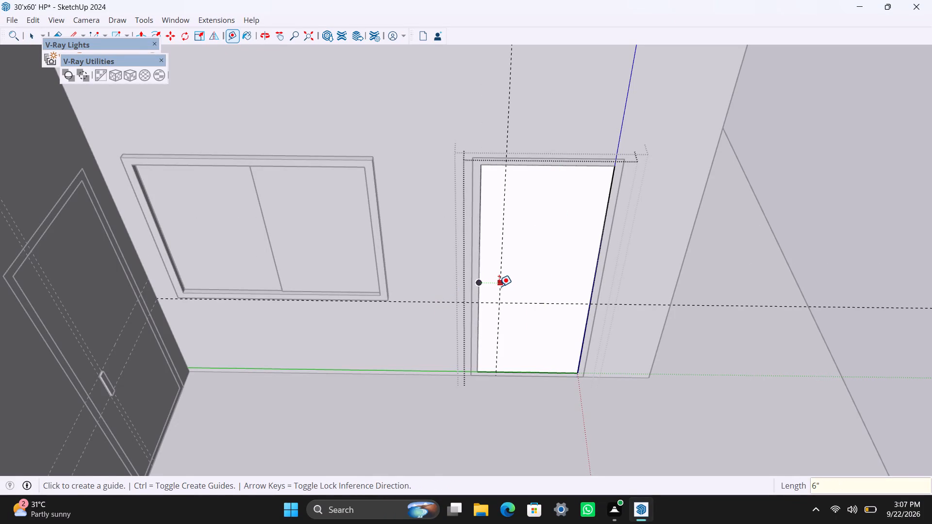
click(499, 286)
key(space)
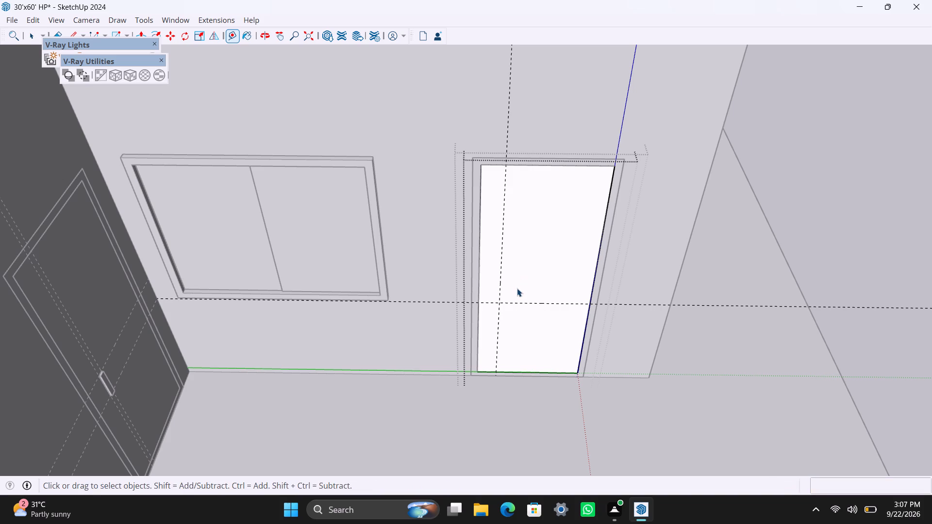
Add a second vertical guide 1.5" farther in and a second horizontal guide 8" above the first on the door panel.
key(t)
click(500, 261)
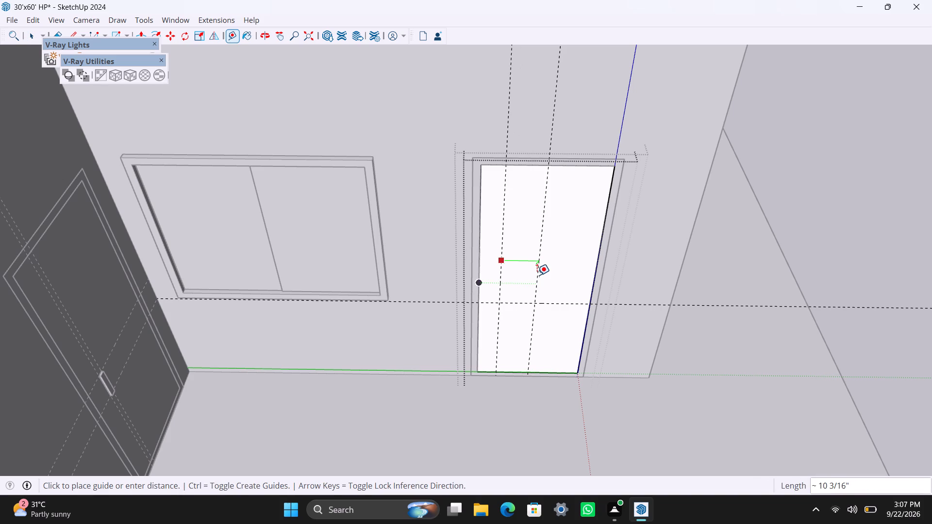
text(1.)
text(5")
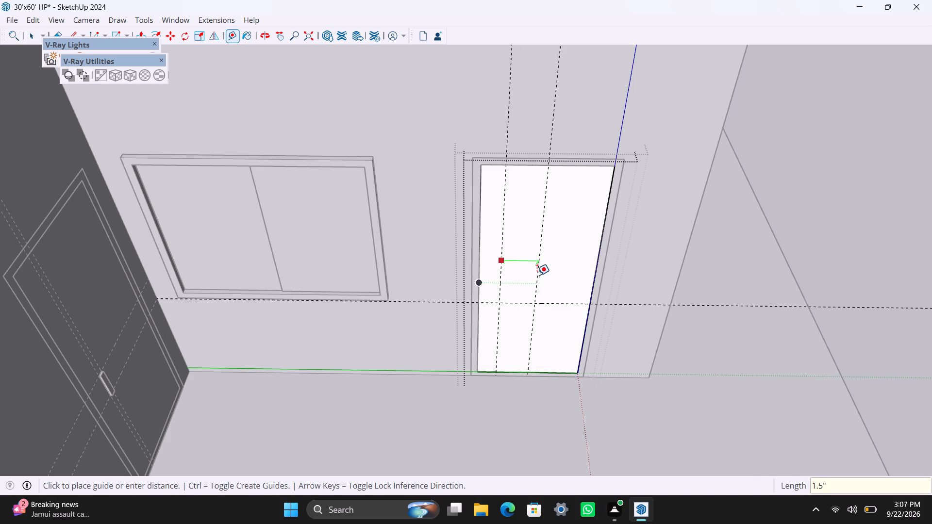
key(Return)
click(540, 306)
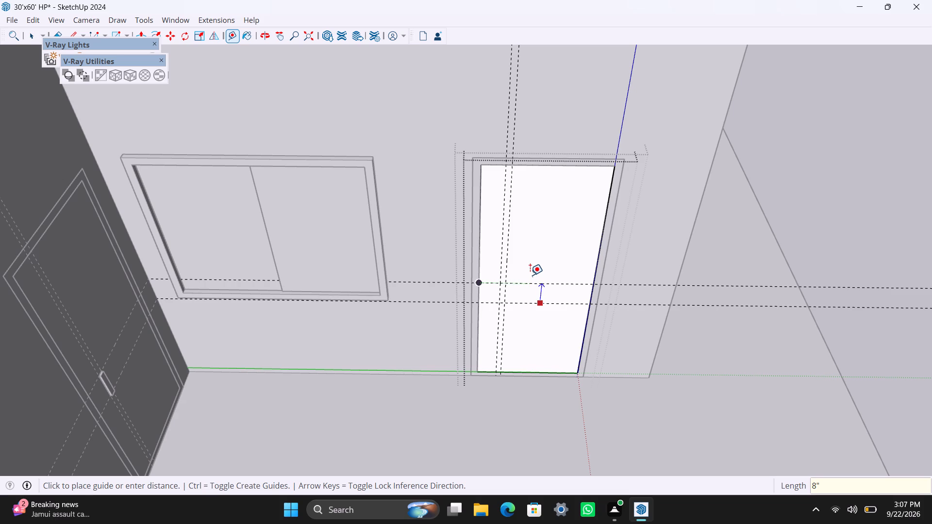
text(8")
key(Return)
key(space)
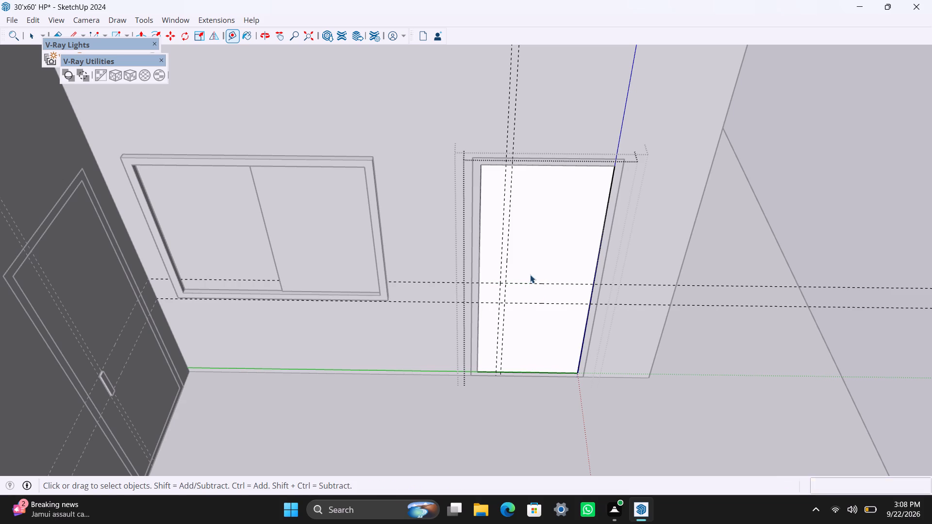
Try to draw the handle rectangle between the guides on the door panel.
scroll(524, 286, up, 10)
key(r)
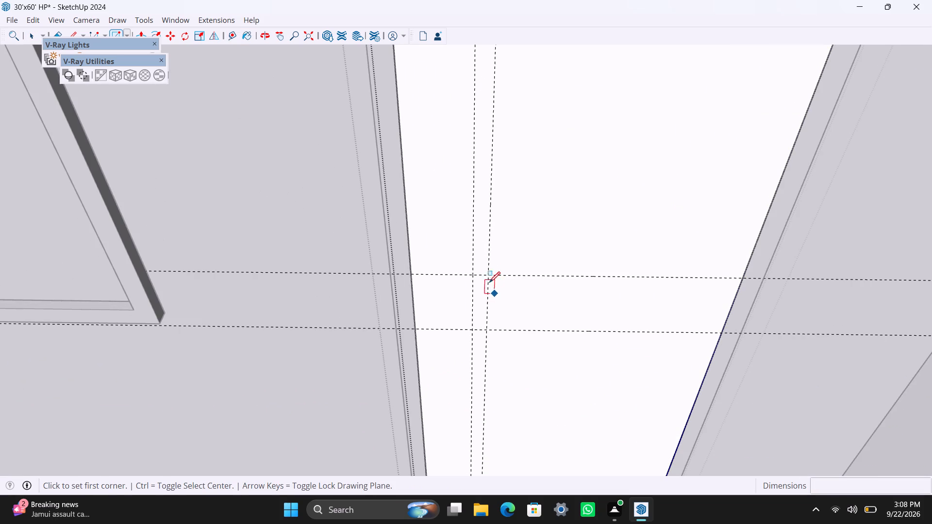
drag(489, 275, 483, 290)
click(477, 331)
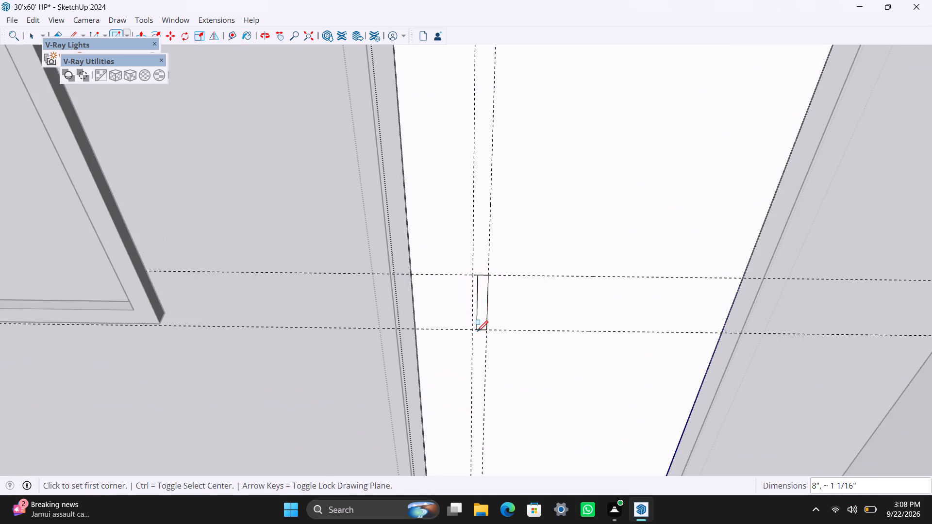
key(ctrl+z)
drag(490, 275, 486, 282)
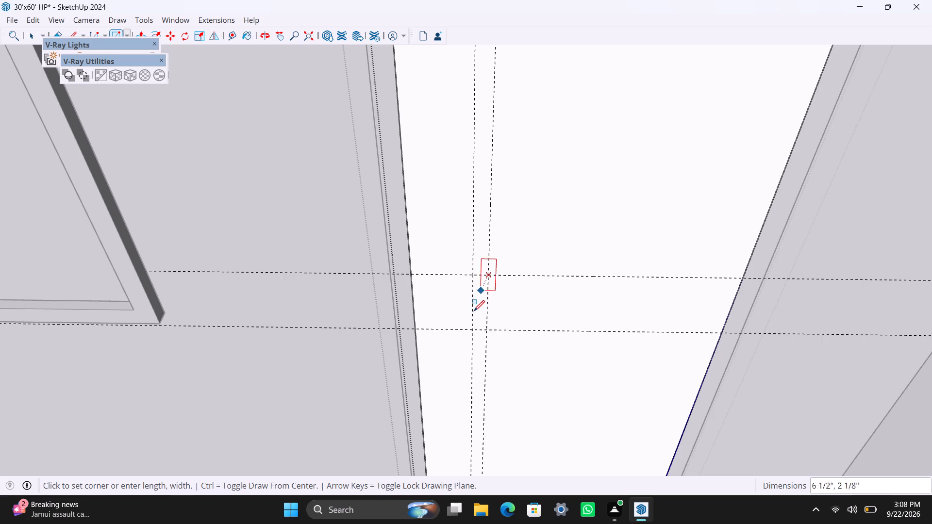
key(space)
Draw a 1 1/2" by 8" handle rectangle between the guide intersections and make it a group.
text(R)
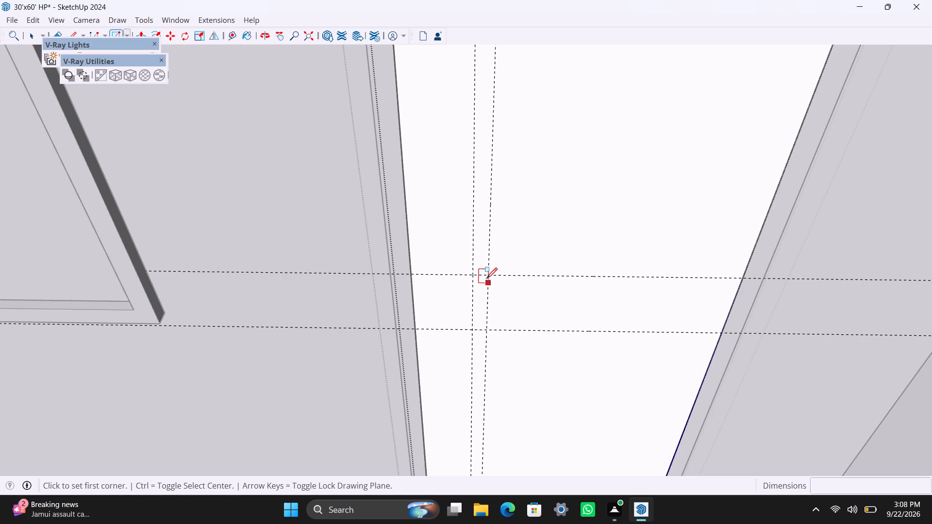
drag(486, 277, 484, 288)
click(475, 331)
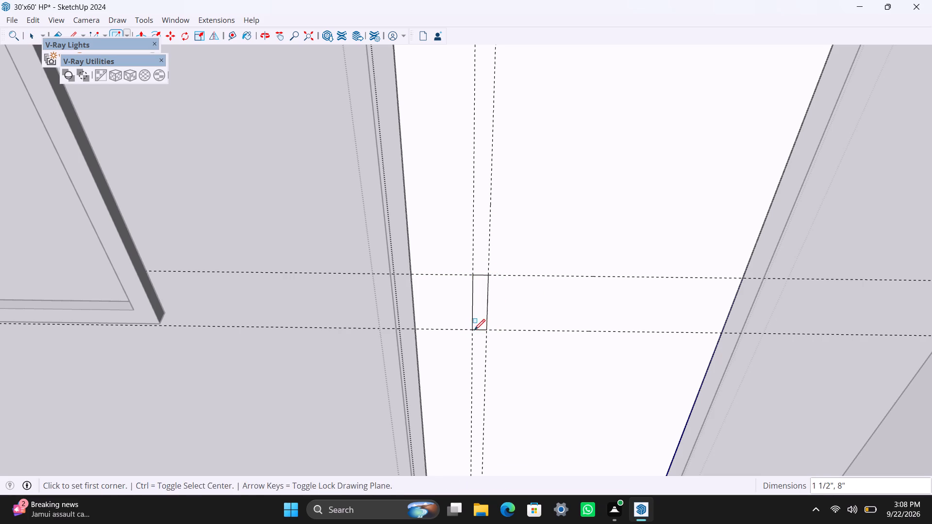
key(space)
double_click(480, 313)
right_click(481, 313)
click(528, 122)
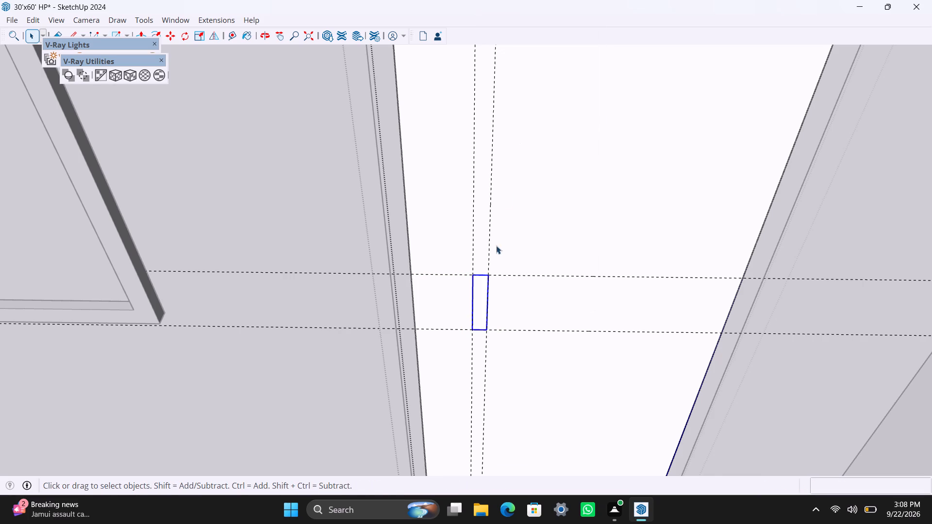
Extrude the door handle face 0.5" and leave the nested door groups.
scroll(473, 294, up, 4)
triple_click(479, 299)
key(p)
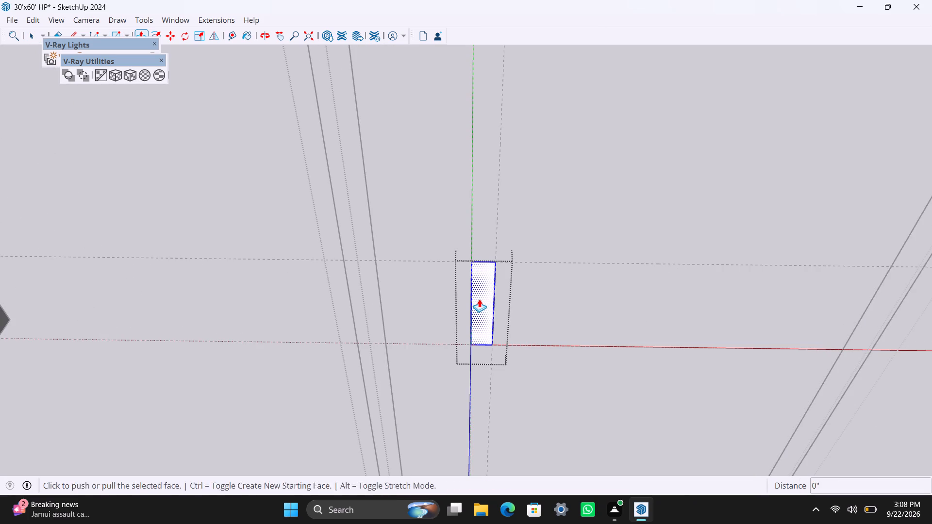
click(479, 299)
text(0.)
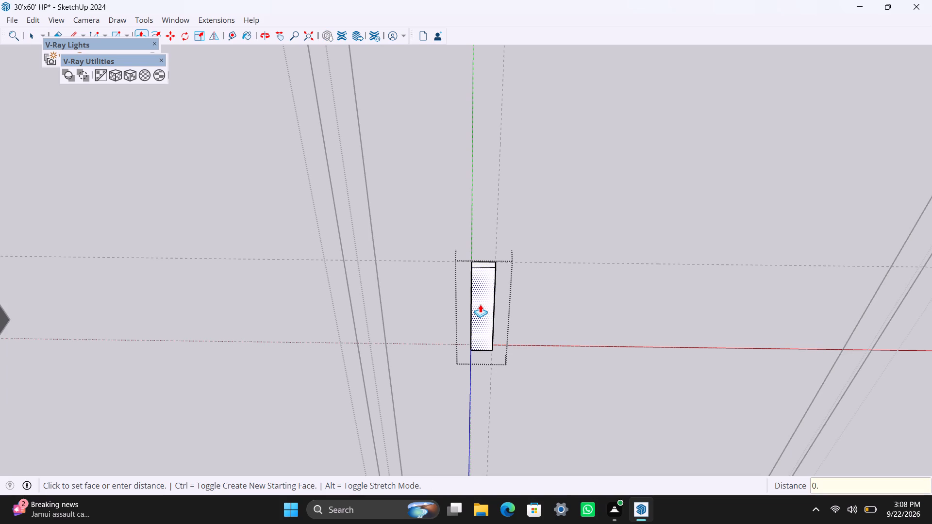
text(5")
key(Return)
key(space)
scroll(482, 304, down, 9)
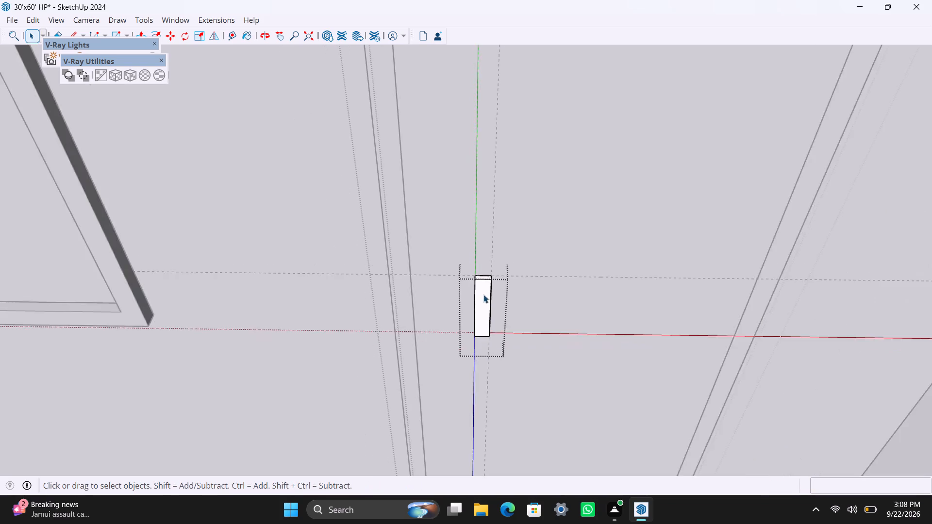
scroll(483, 295, down, 20)
scroll(483, 295, down, 11)
click(768, 211)
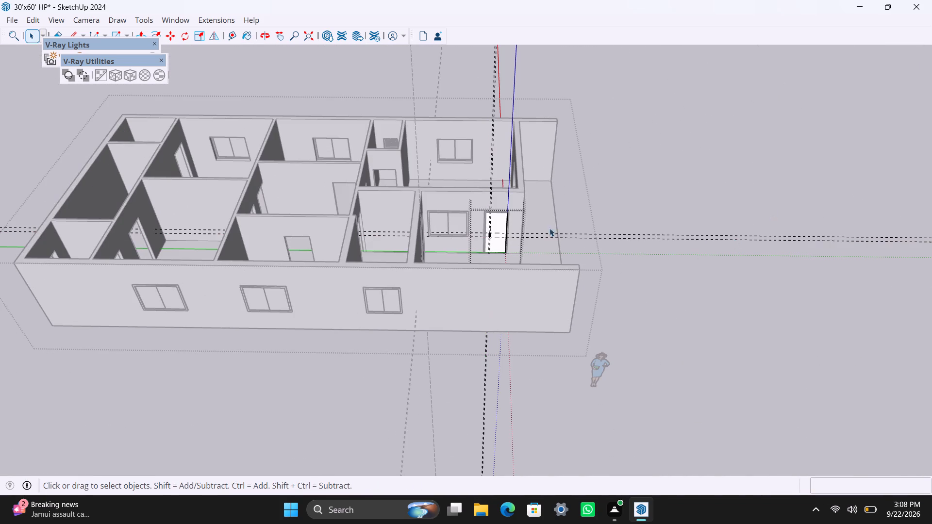
click(693, 176)
scroll(467, 268, up, 1)
click(758, 165)
Draw a rectangle filling the doorway to the small room with the louvred ventilator and make it a group.
scroll(585, 271, down, 4)
middle_drag(583, 271, 397, 341)
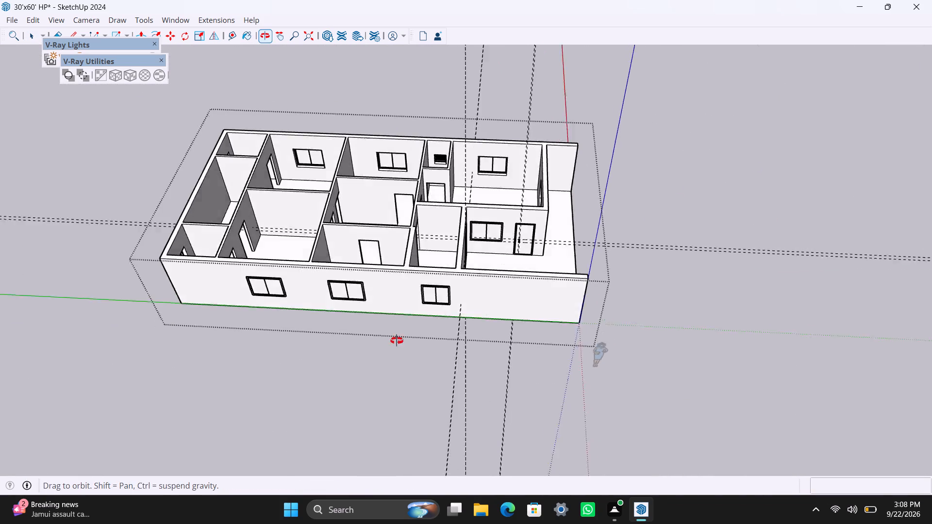
middle_drag(397, 341, 132, 349)
scroll(472, 290, up, 4)
shift+middle_drag(442, 264, 466, 425)
scroll(510, 393, up, 3)
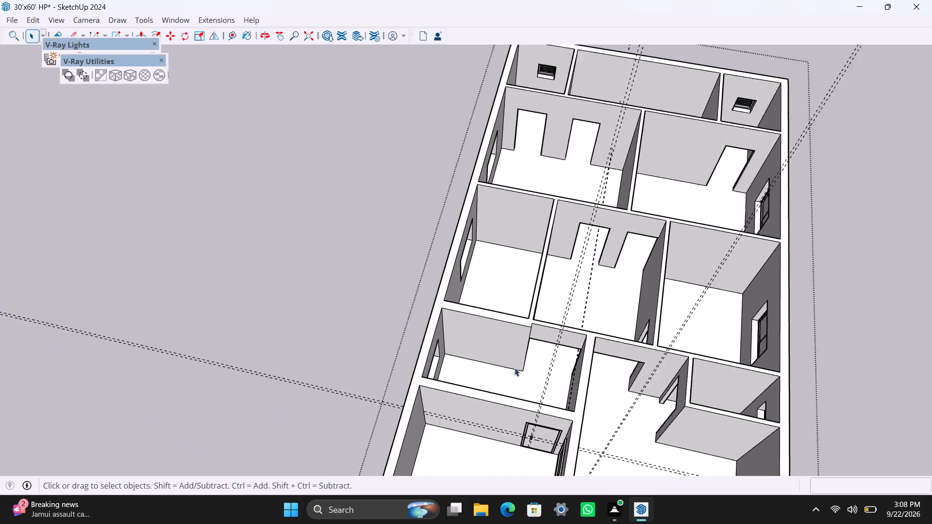
scroll(515, 368, up, 1)
middle_drag(530, 371, 543, 373)
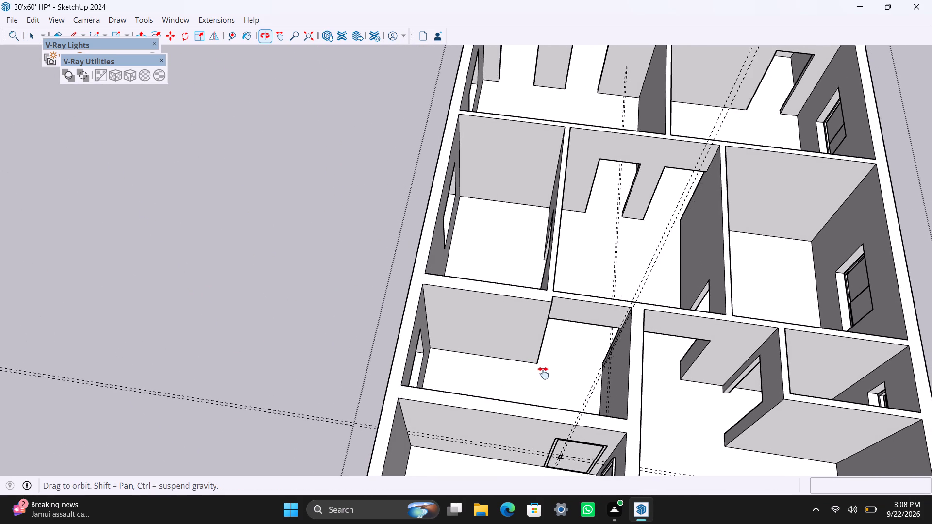
middle_drag(543, 373, 397, 176)
scroll(443, 227, down, 5)
middle_drag(414, 288, 649, 316)
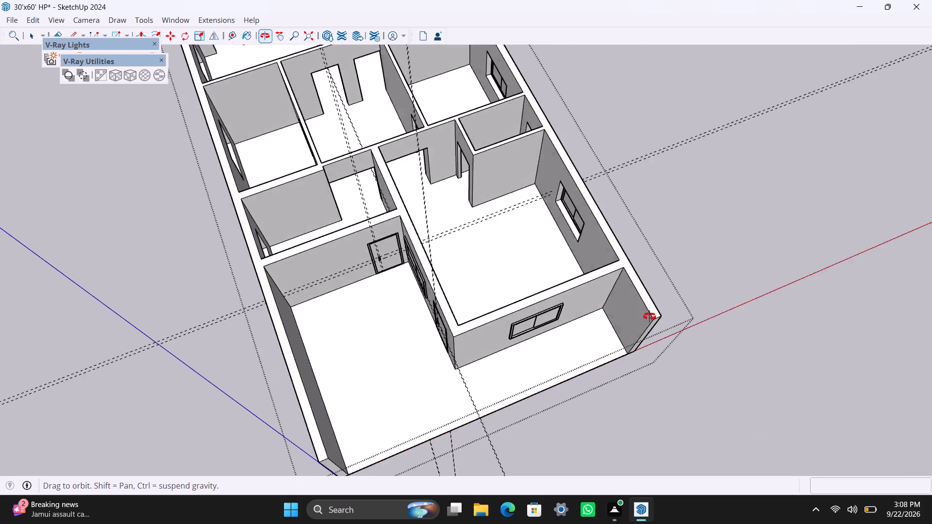
middle_drag(649, 316, 931, 285)
scroll(377, 243, up, 3)
shift+middle_drag(372, 264, 426, 297)
scroll(377, 297, up, 3)
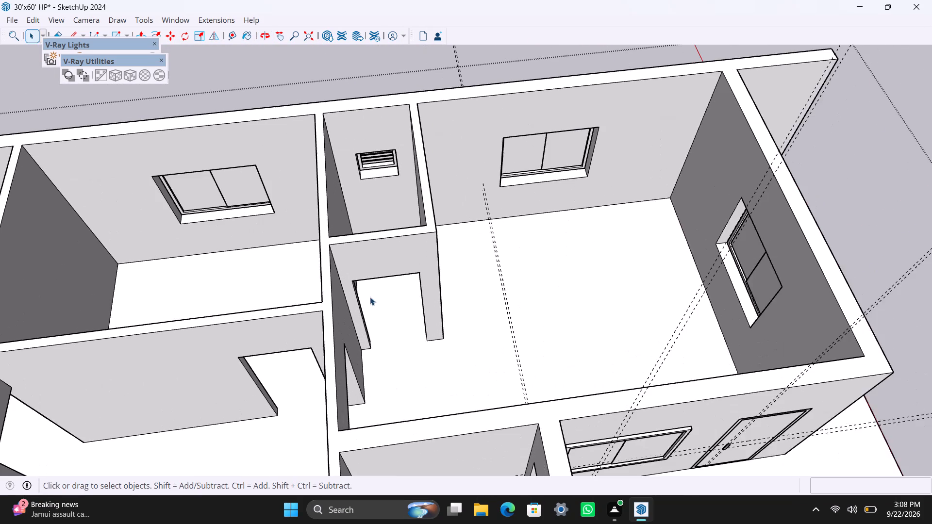
scroll(366, 300, up, 3)
key(r)
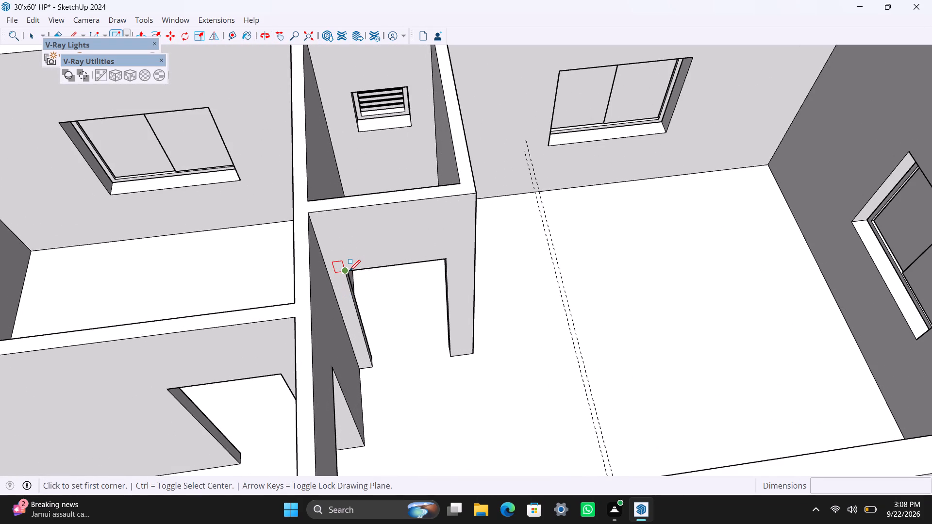
drag(351, 271, 355, 294)
click(453, 351)
key(space)
double_click(429, 335)
right_click(429, 335)
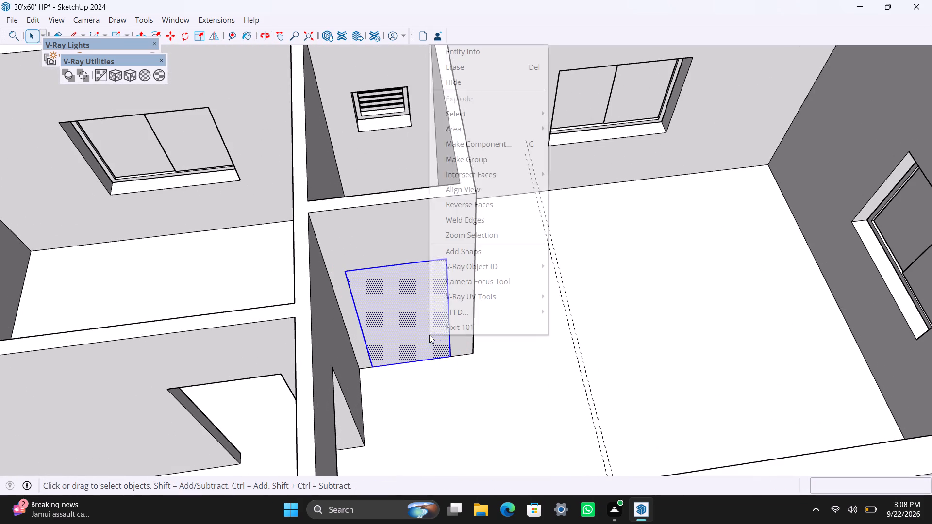
click(484, 162)
Inside the small room's doorway group, offset the face outline 2" inward and delete the inner face.
triple_click(377, 311)
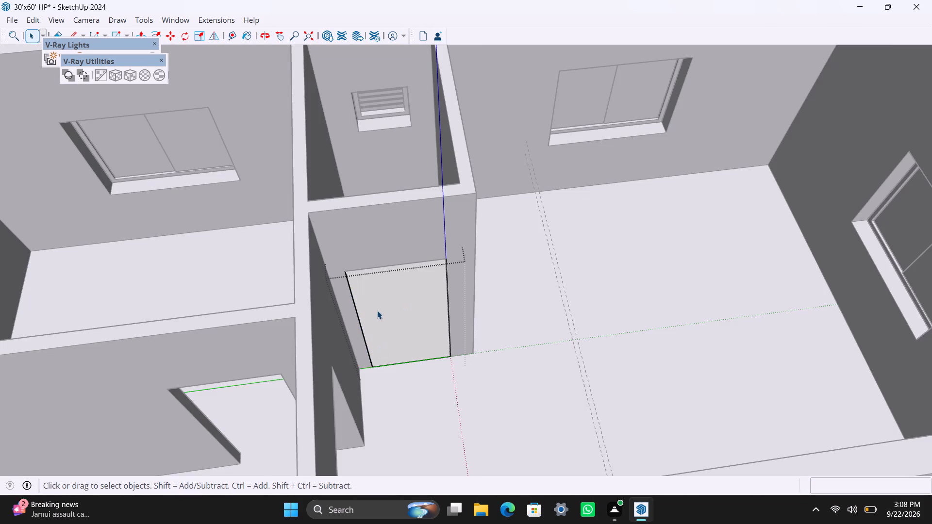
scroll(377, 311, up, 2)
key(f)
click(374, 307)
text(2")
key(Return)
key(space)
click(380, 306)
key(Delete)
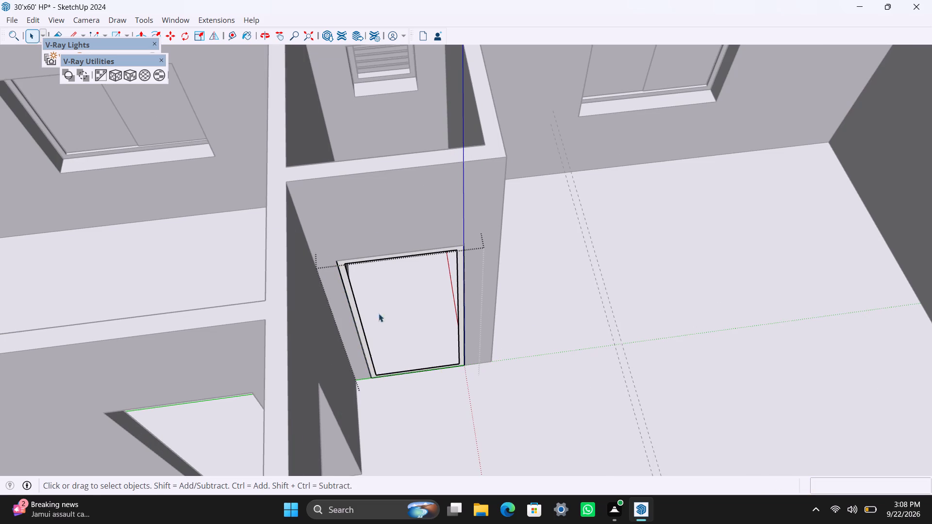
Extrude the remaining door frame border of the small room's doorway 2.5".
scroll(377, 353, up, 7)
click(371, 363)
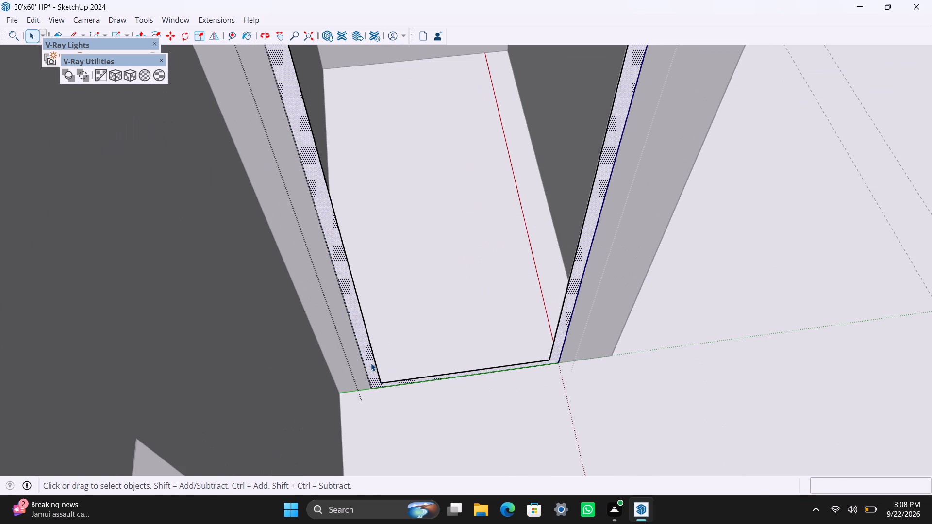
key(p)
click(371, 363)
text(2.5")
key(Return)
key(space)
Draw a rectangle filling the opening inside the small room's door frame and make it a group.
scroll(372, 356, down, 6)
middle_drag(368, 351, 317, 320)
key(r)
drag(322, 157, 321, 165)
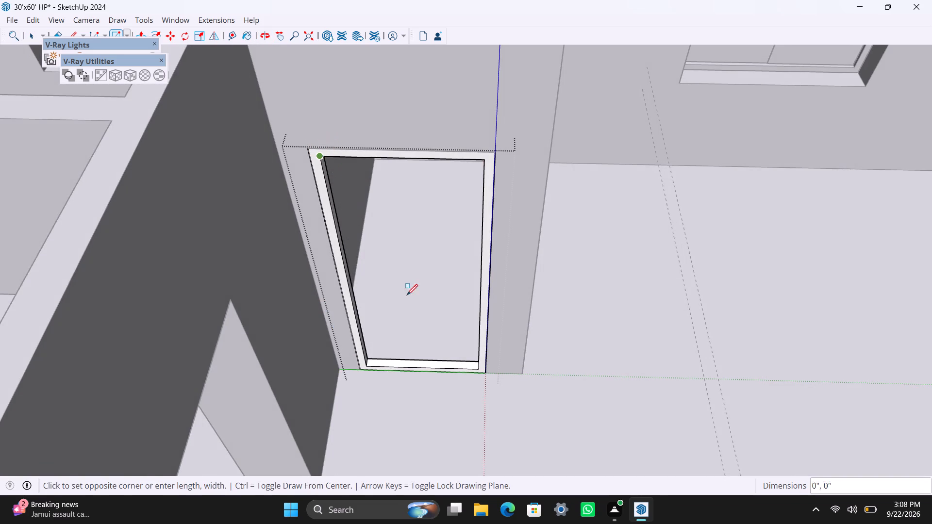
click(474, 370)
key(space)
double_click(450, 319)
right_click(450, 319)
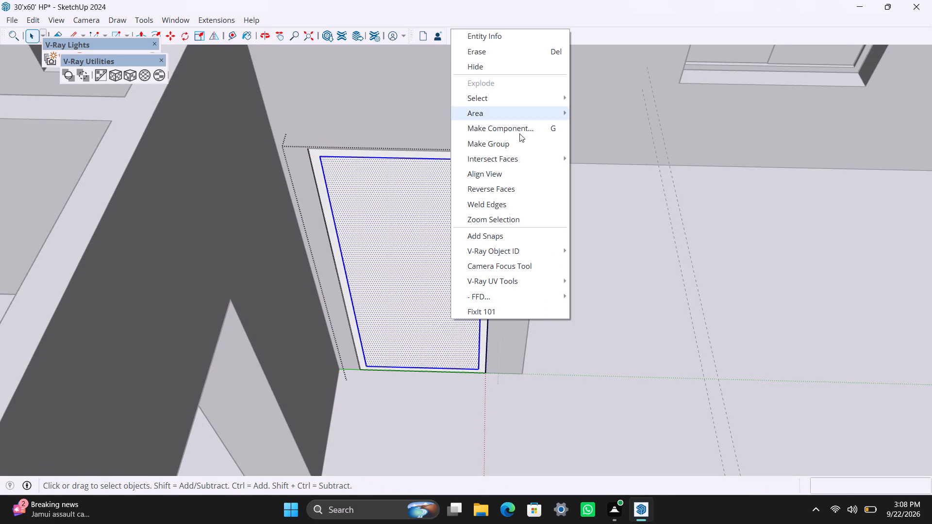
click(505, 144)
Extrude the door panel face inside its group 18 mm.
triple_click(454, 214)
key(p)
click(449, 229)
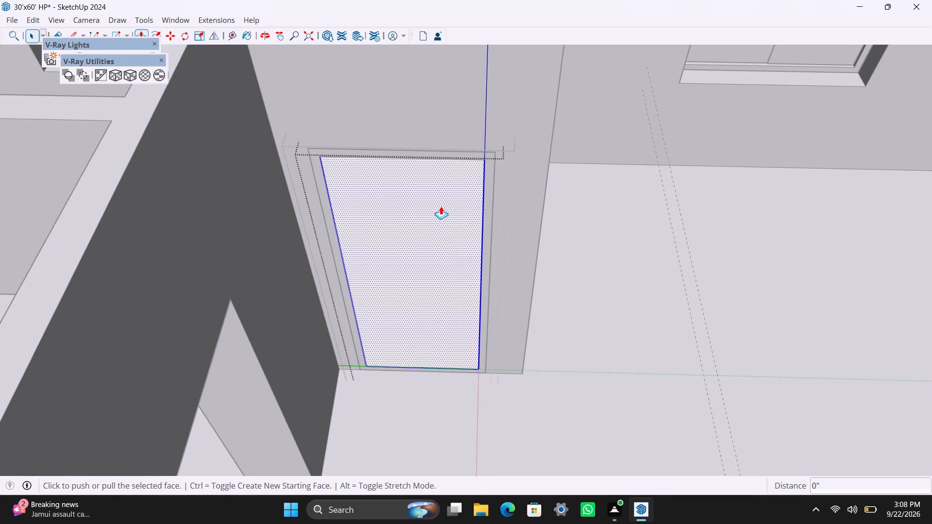
text(18MM)
key(Return)
key(space)
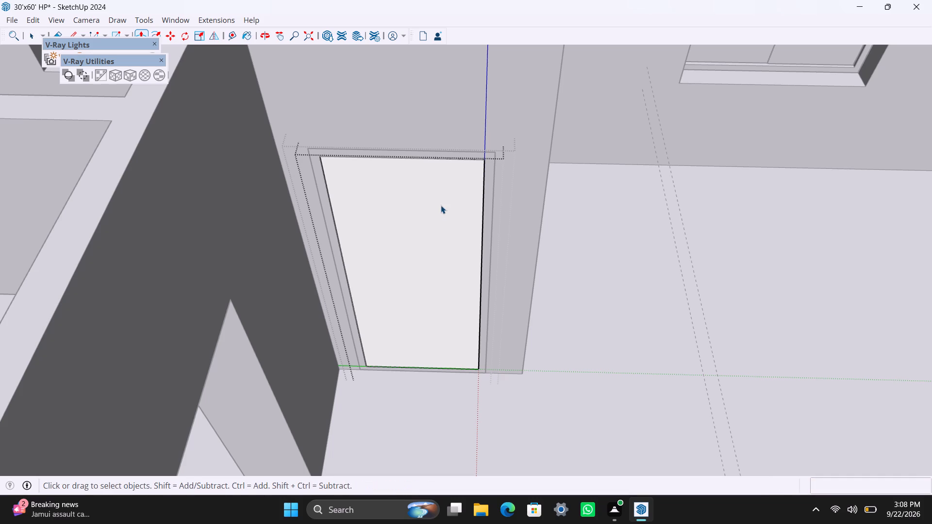
Place handle guides 4' below the panel's top edge, 8" above that guide, 6" in from the side edge and 1.5" further in.
key(t)
click(442, 161)
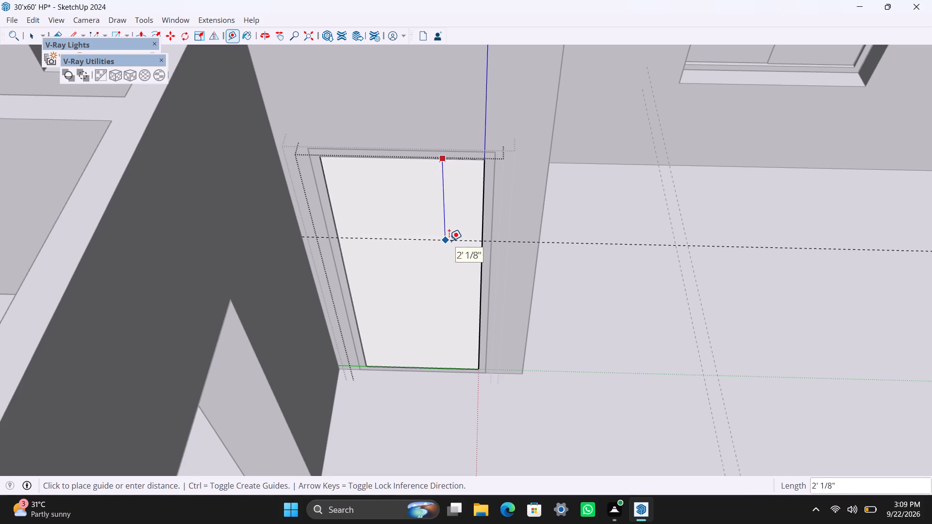
text(4')
key(Return)
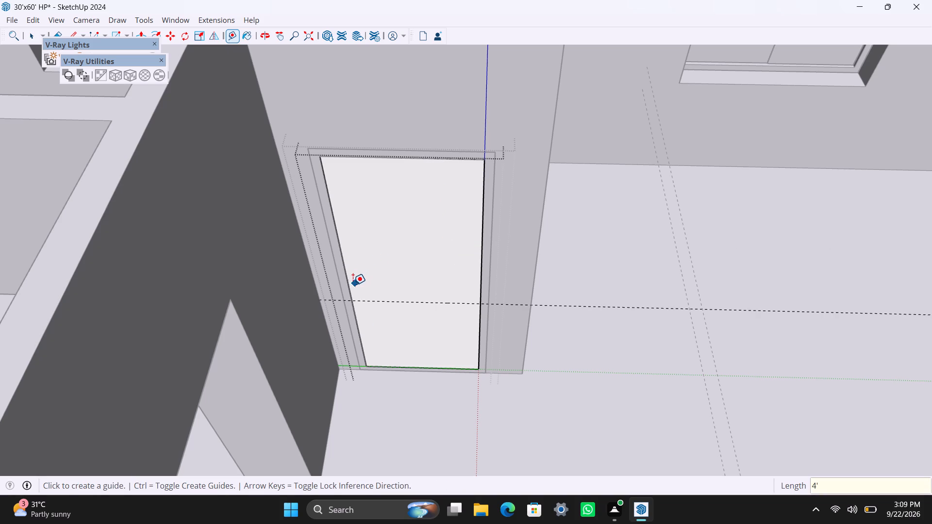
click(352, 285)
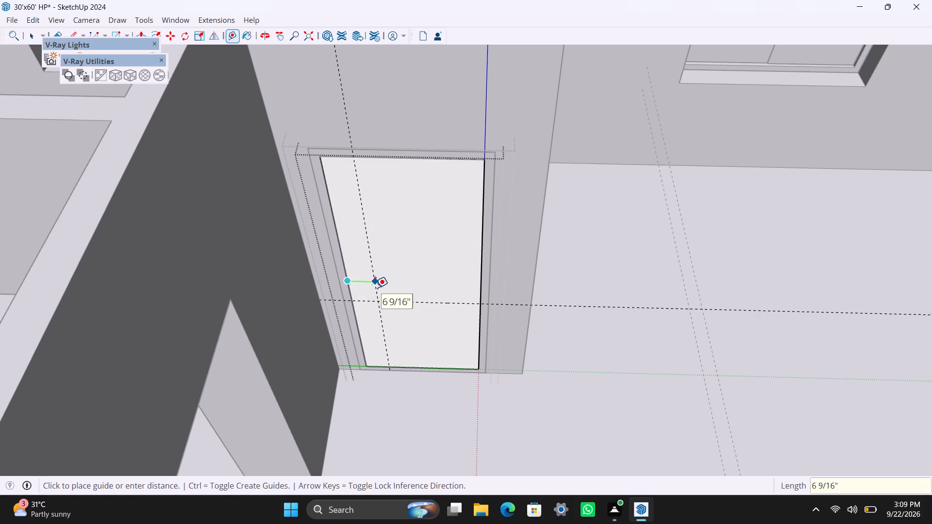
text(6")
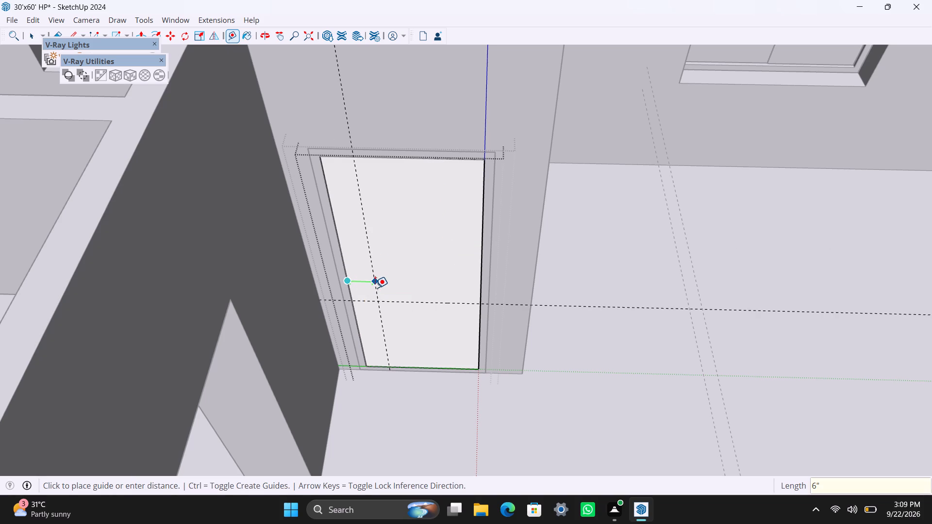
key(Return)
click(375, 286)
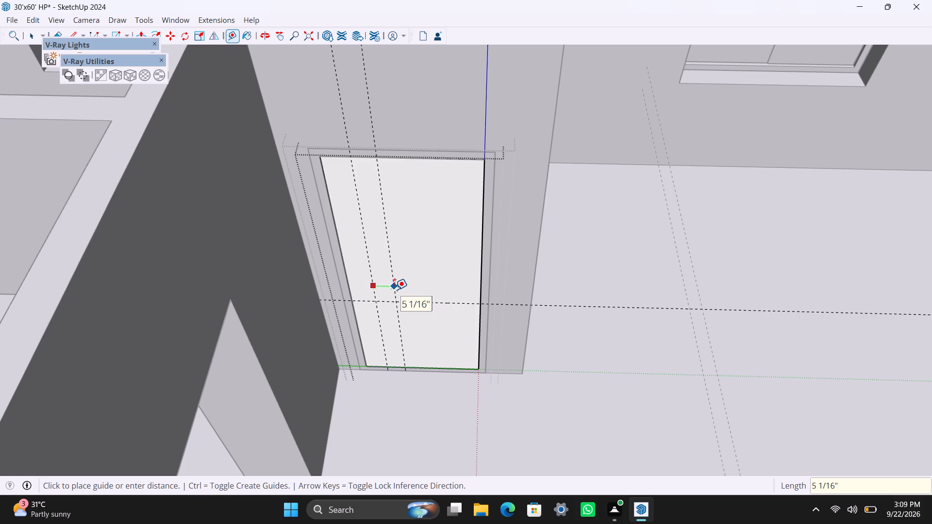
key(1)
text(.5")
key(Return)
click(415, 305)
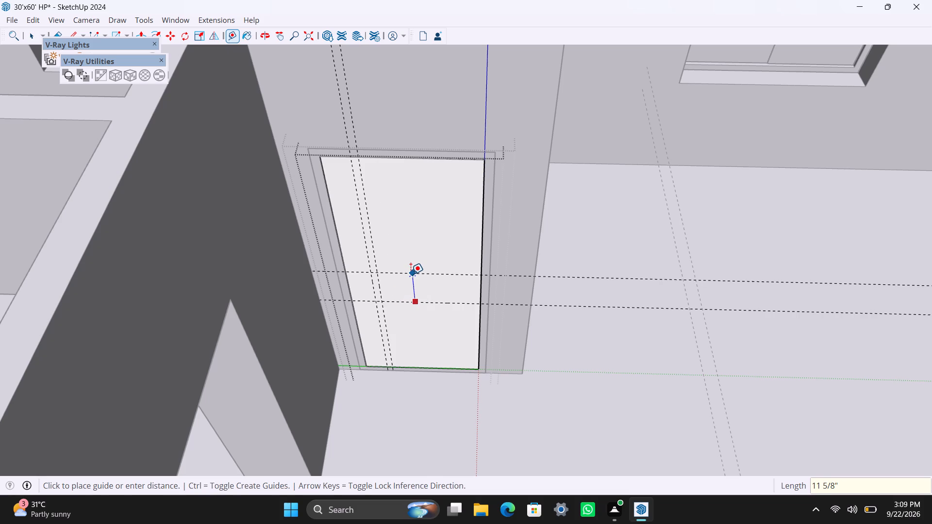
text(8")
key(Return)
key(space)
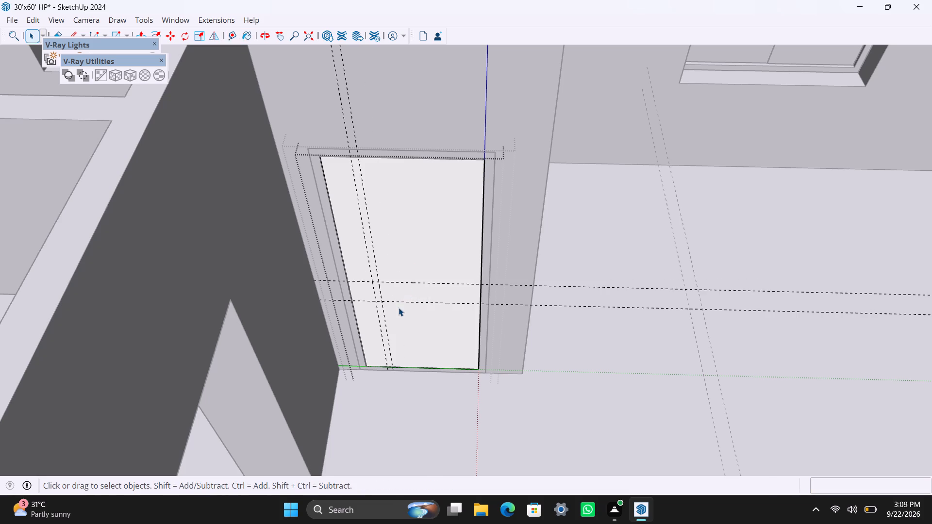
Draw a 1 1/2" by 8" handle rectangle between the guide intersections and make it a group.
scroll(399, 310, up, 7)
scroll(366, 282, up, 1)
middle_drag(387, 283, 399, 258)
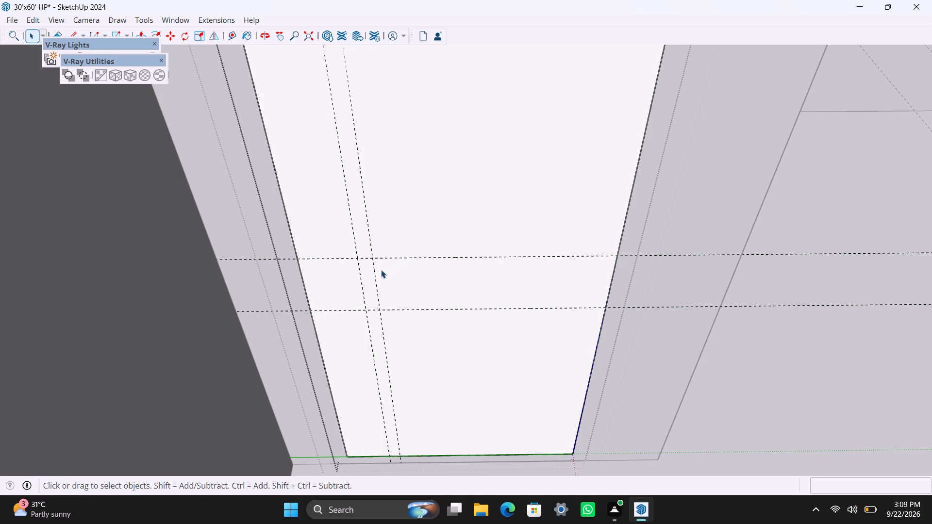
key(r)
drag(372, 258, 371, 270)
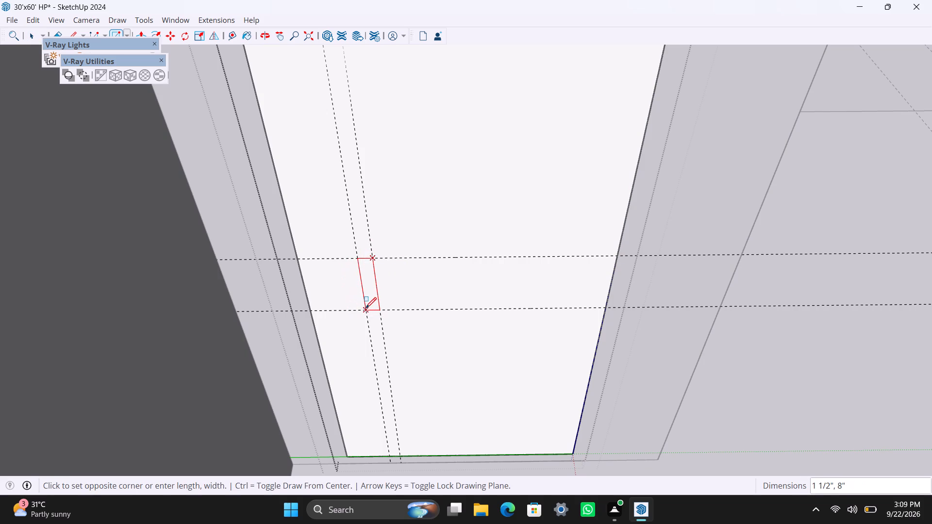
click(366, 308)
key(space)
double_click(367, 302)
right_click(367, 302)
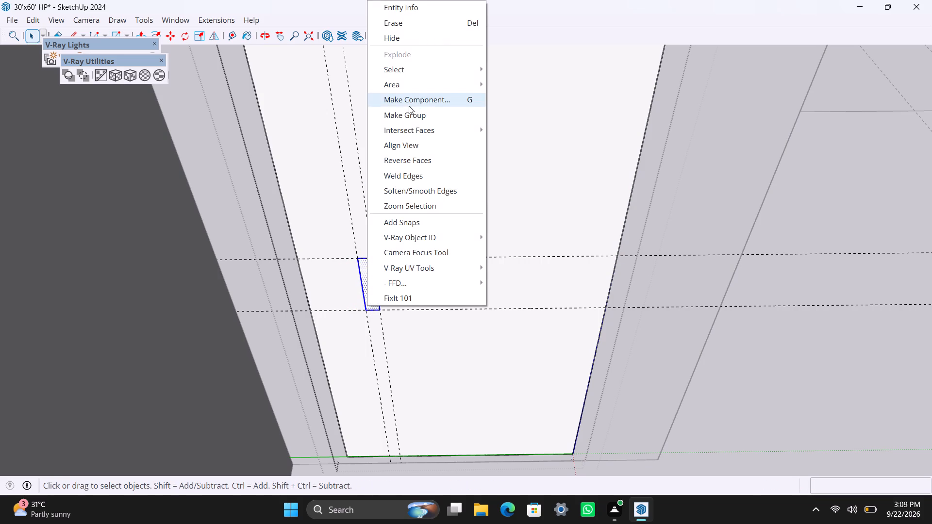
click(409, 115)
Extrude the door handle face 0.5" and leave the nested door groups.
scroll(380, 287, up, 5)
triple_click(367, 273)
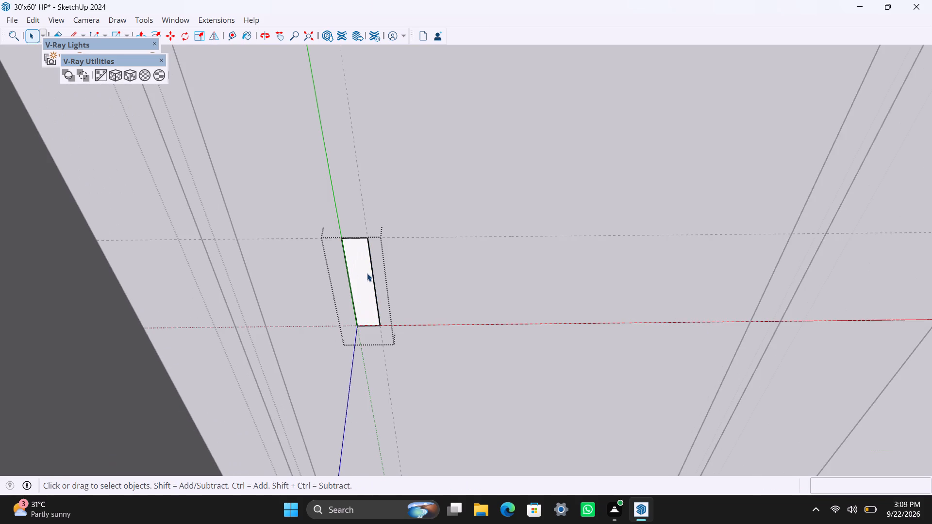
key(p)
click(367, 273)
text(0.5")
key(Return)
key(space)
scroll(364, 285, down, 12)
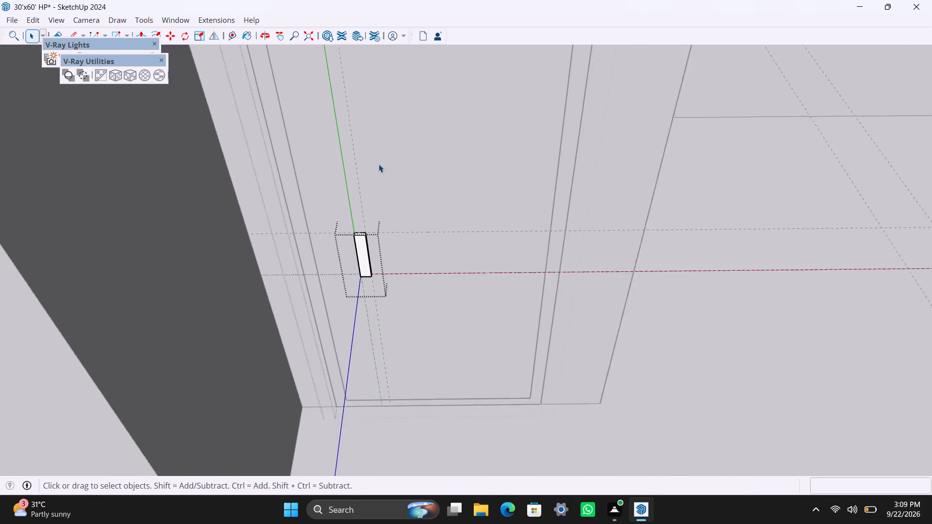
scroll(379, 164, down, 20)
scroll(379, 164, down, 1)
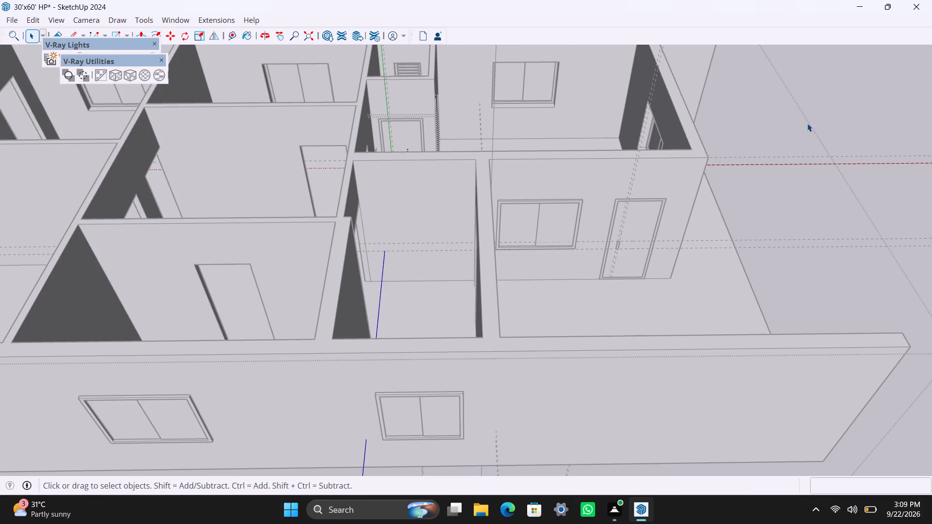
click(815, 119)
click(828, 119)
click(838, 122)
Draw a 7' by 3' rectangle filling the doorway in the middle room's long wall and make it a group.
scroll(633, 269, down, 5)
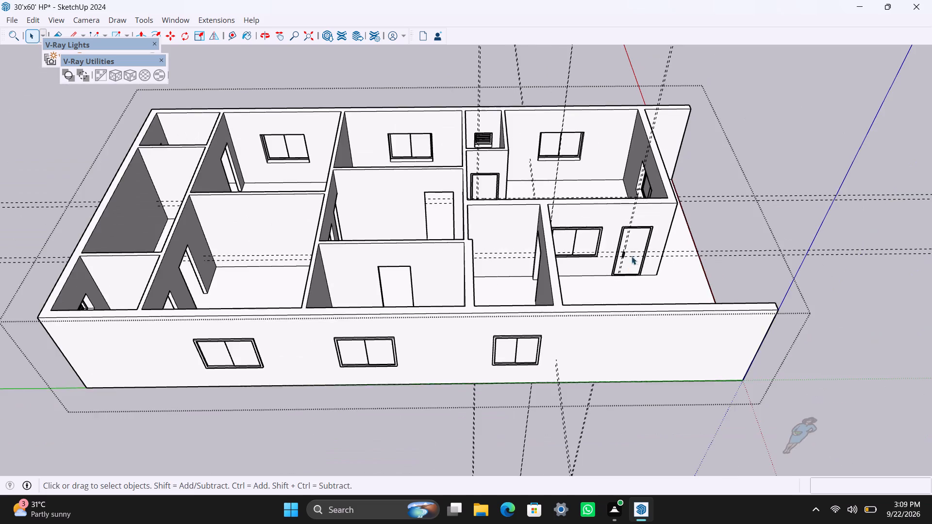
middle_drag(635, 256, 742, 317)
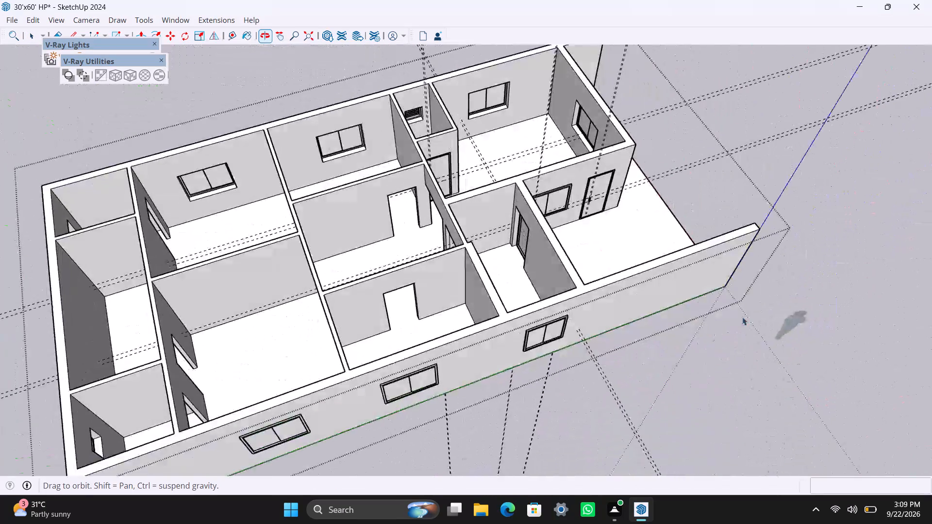
middle_drag(742, 317, 745, 319)
scroll(432, 237, up, 2)
middle_drag(512, 229, 466, 323)
scroll(342, 297, up, 3)
middle_drag(272, 311, 223, 271)
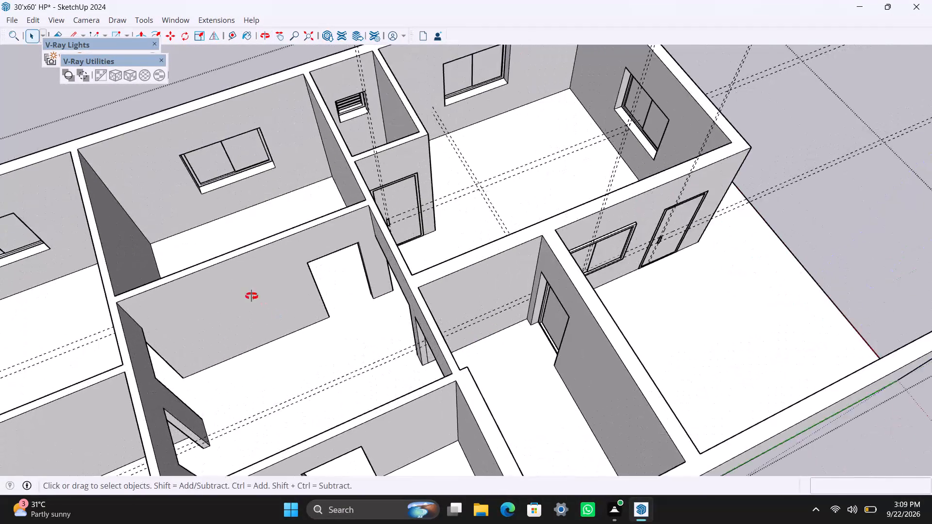
middle_drag(223, 271, 219, 257)
scroll(300, 240, down, 3)
shift+middle_drag(313, 258, 364, 321)
scroll(363, 322, up, 2)
middle_drag(282, 318, 250, 270)
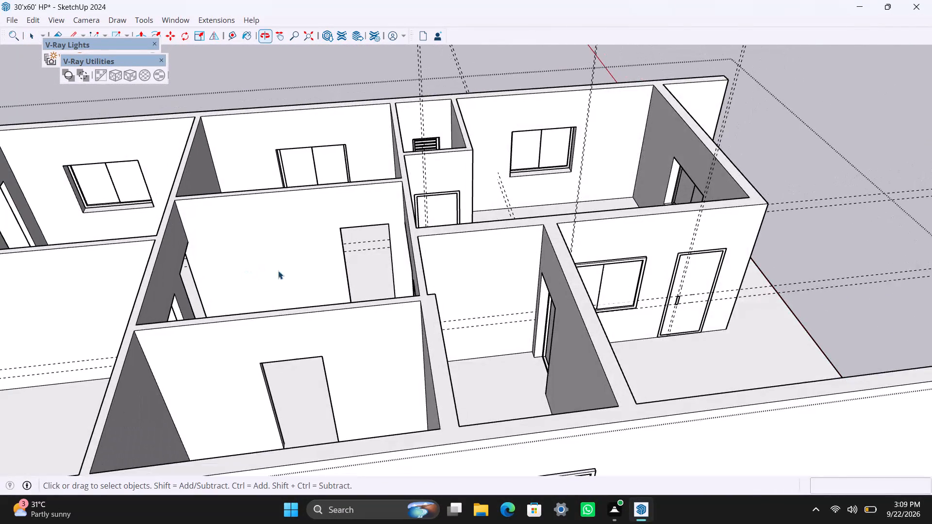
scroll(299, 271, up, 2)
middle_drag(320, 288, 326, 316)
key(r)
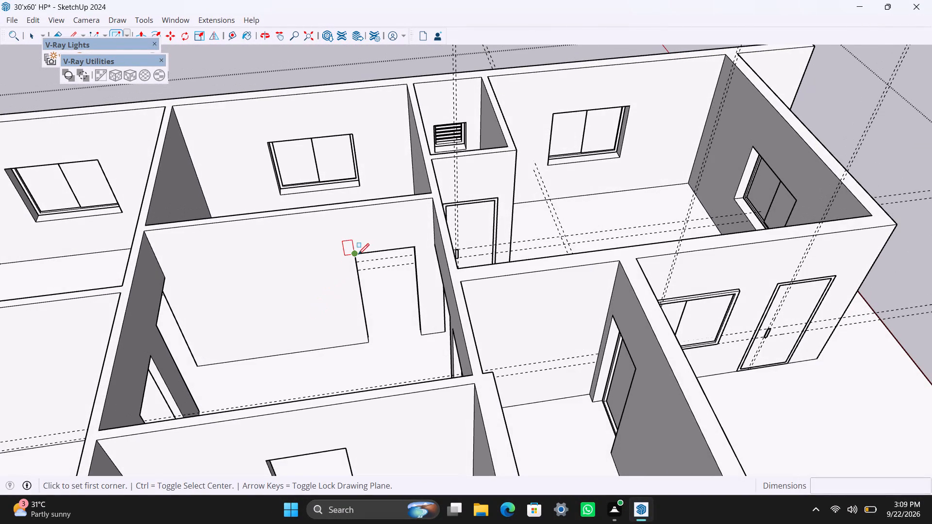
drag(357, 255, 356, 264)
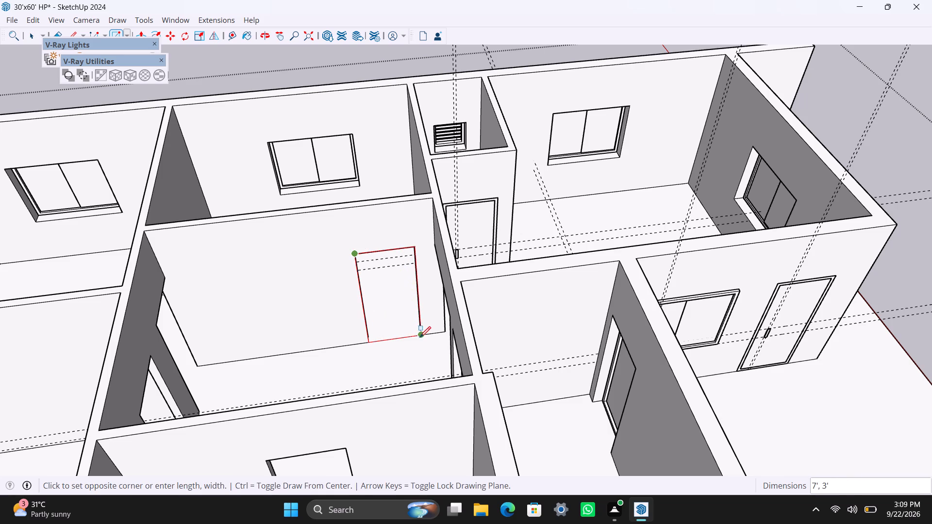
click(420, 337)
key(space)
double_click(405, 318)
right_click(405, 317)
click(456, 140)
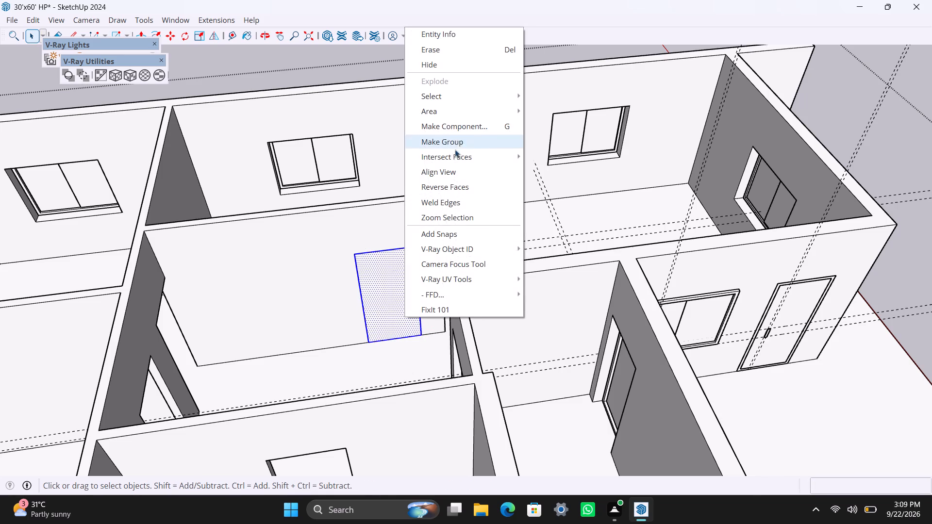
Inside the middle room's doorway group, offset the face outline 2" inward and delete the inner face.
scroll(401, 288, up, 4)
triple_click(345, 283)
key(f)
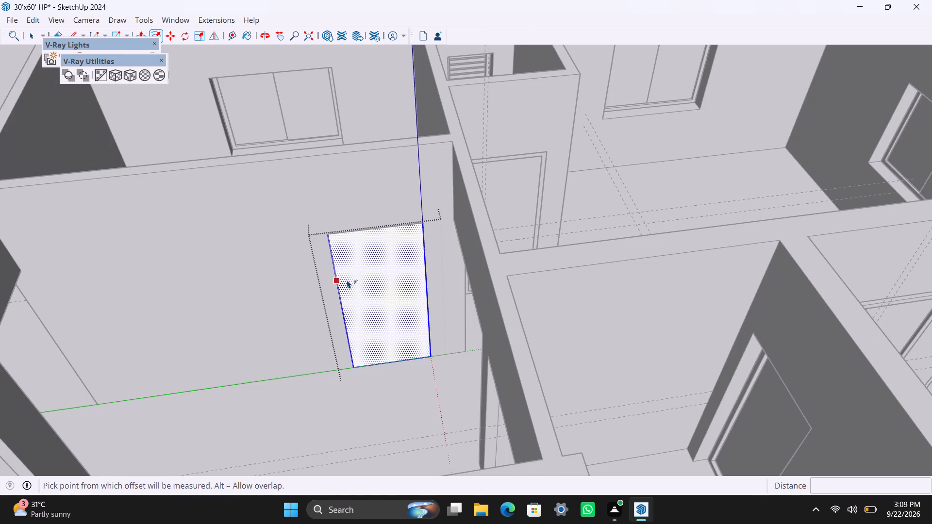
click(348, 279)
text(2")
key(Return)
key(space)
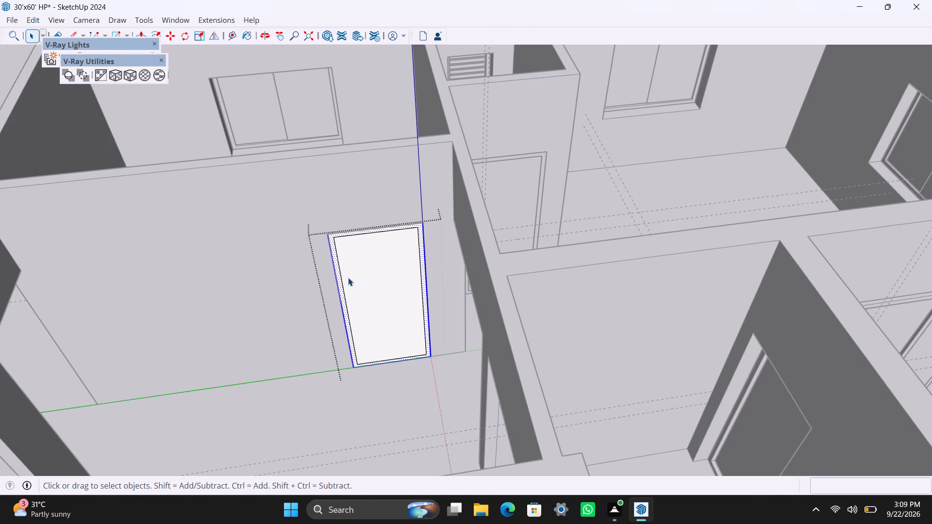
click(360, 288)
key(Delete)
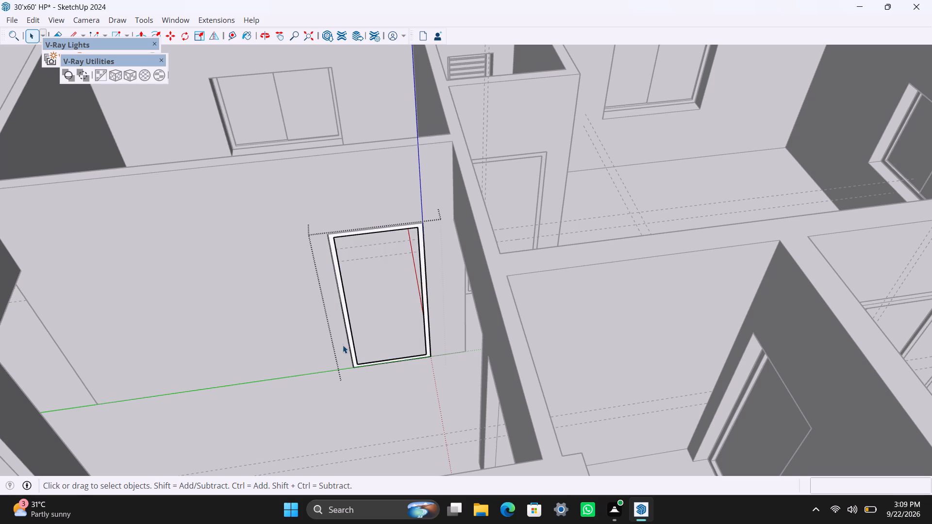
Extrude the remaining door frame border of the middle room's doorway 2.5".
scroll(343, 346, up, 8)
click(353, 338)
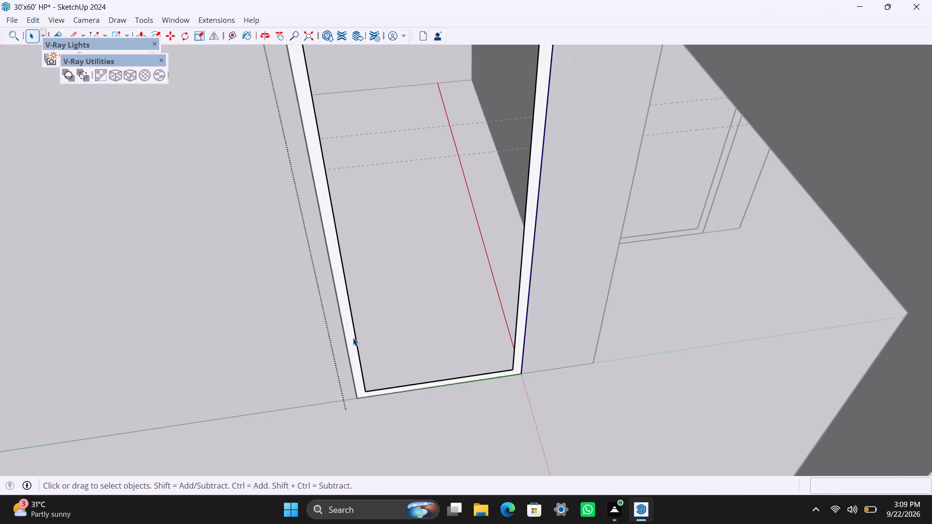
key(p)
click(352, 342)
text(2.5")
key(Return)
key(space)
Draw a rectangle filling the opening inside the middle room's door frame and make it a group.
scroll(360, 325, down, 6)
middle_drag(345, 322, 330, 318)
key(r)
drag(335, 179, 334, 187)
click(450, 353)
key(space)
double_click(419, 311)
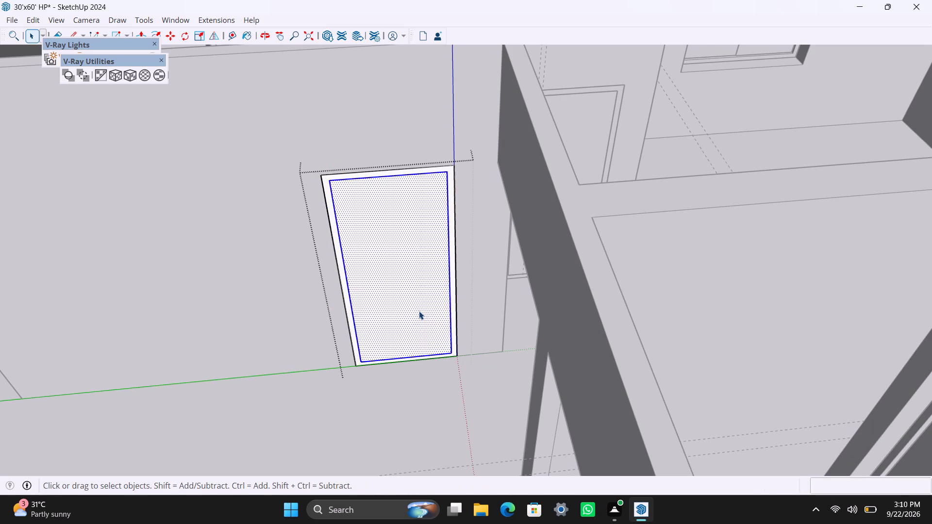
right_click(418, 311)
click(466, 136)
Extrude the middle room's door panel face 18 mm inside its group.
triple_click(400, 282)
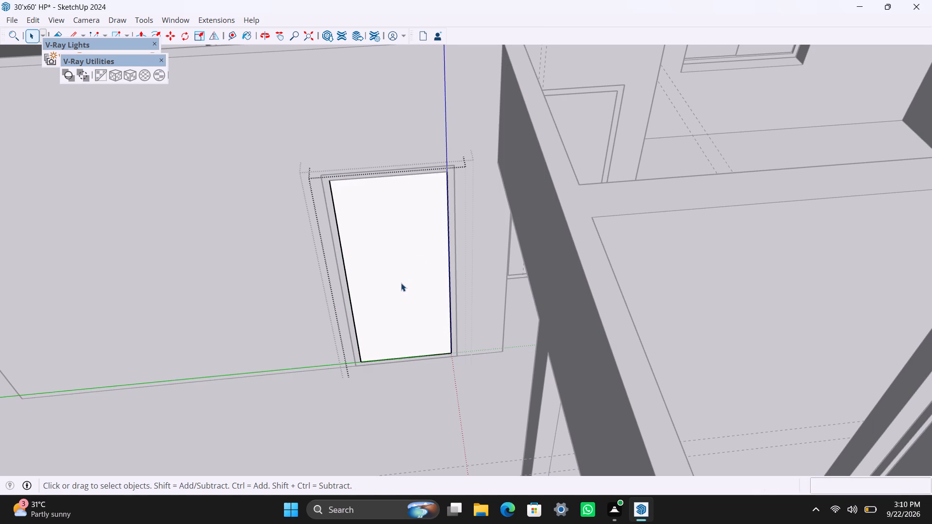
key(p)
click(401, 282)
text(18MM)
key(Return)
key(space)
Place guides on the middle room's door panel, 4' below its top edge and 6" in from its side edge.
key(t)
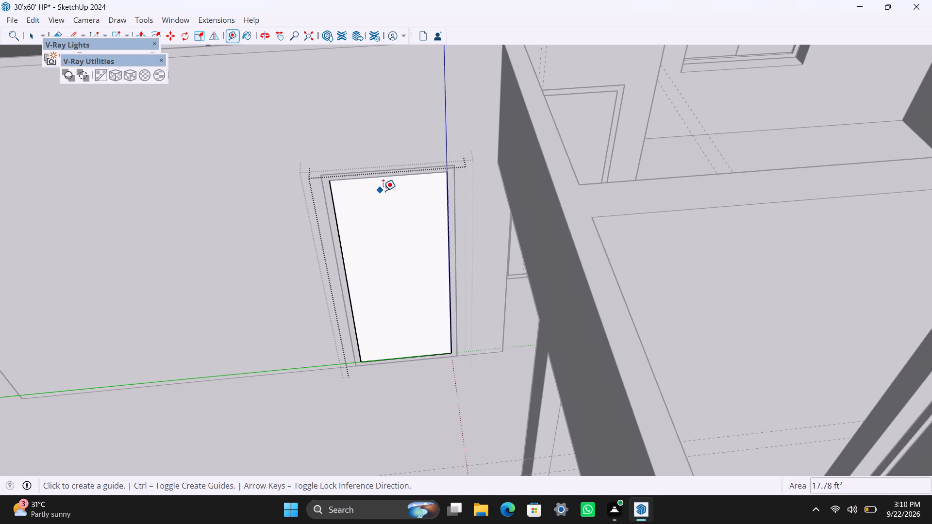
click(387, 176)
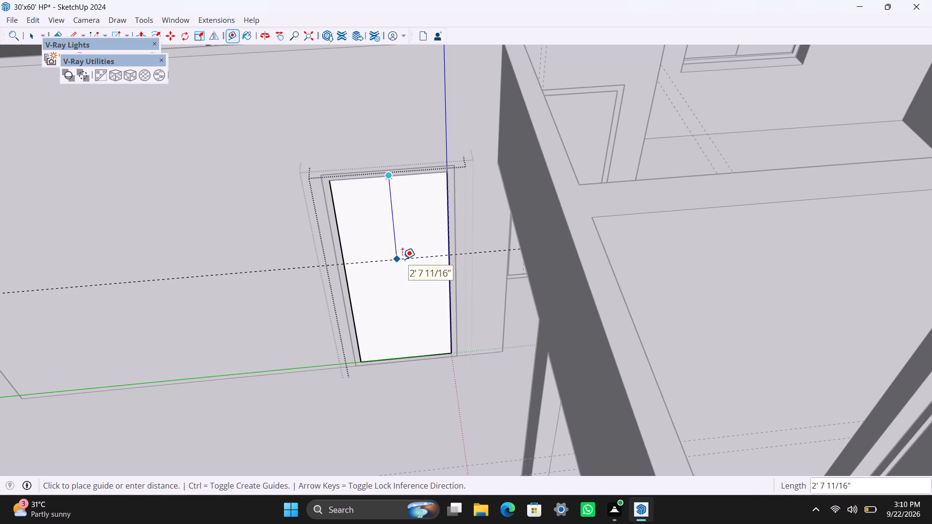
text(4')
key(Return)
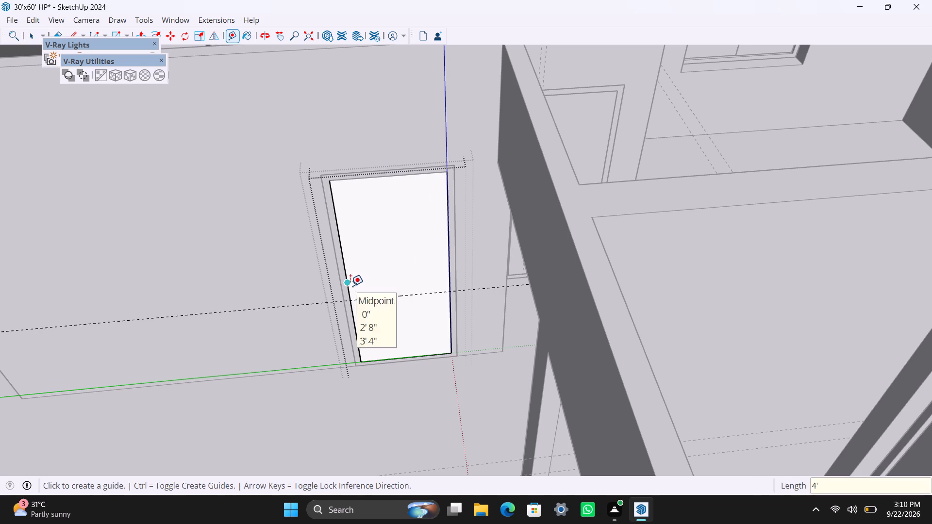
click(349, 285)
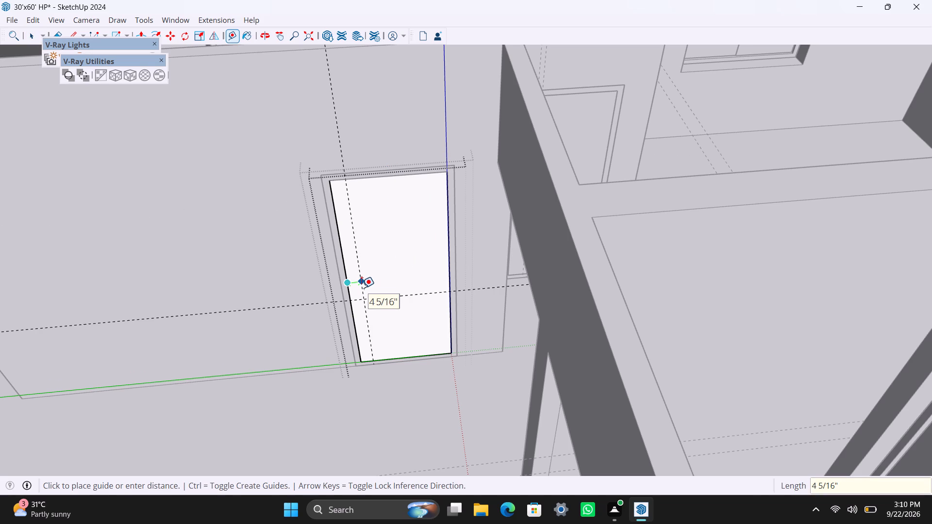
text(6")
key(Return)
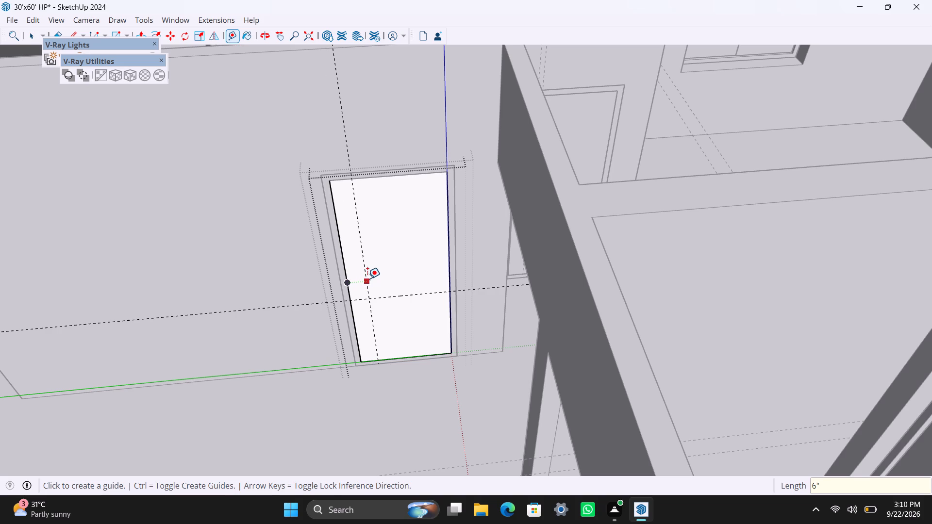
Add handle guides on the same panel, 1.5" further inward from the vertical guide and 8" above the horizontal guide.
click(367, 278)
key(space)
key(t)
click(360, 249)
text(1.5")
key(Return)
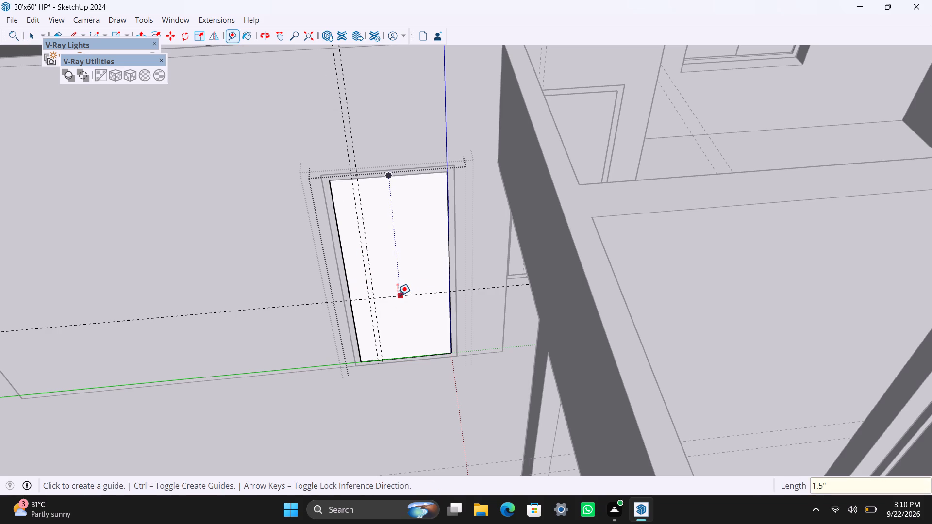
click(421, 295)
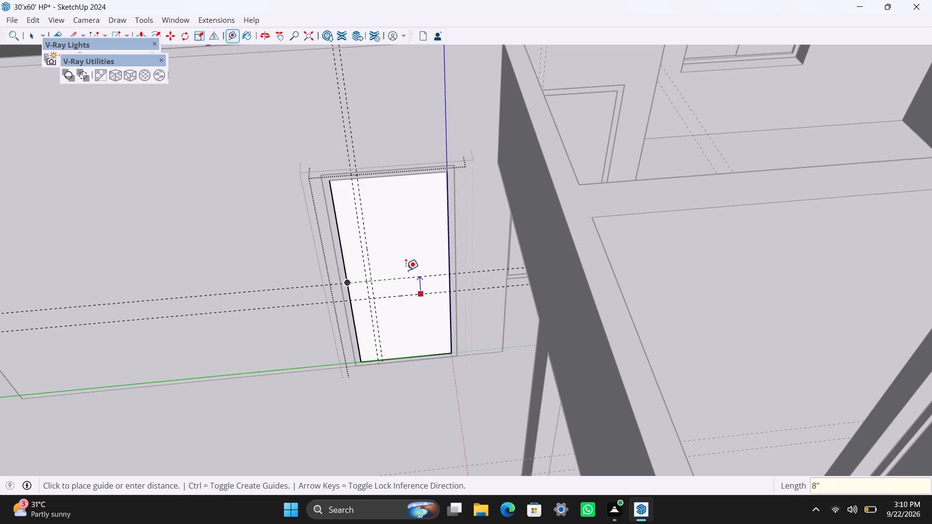
text(8")
key(Return)
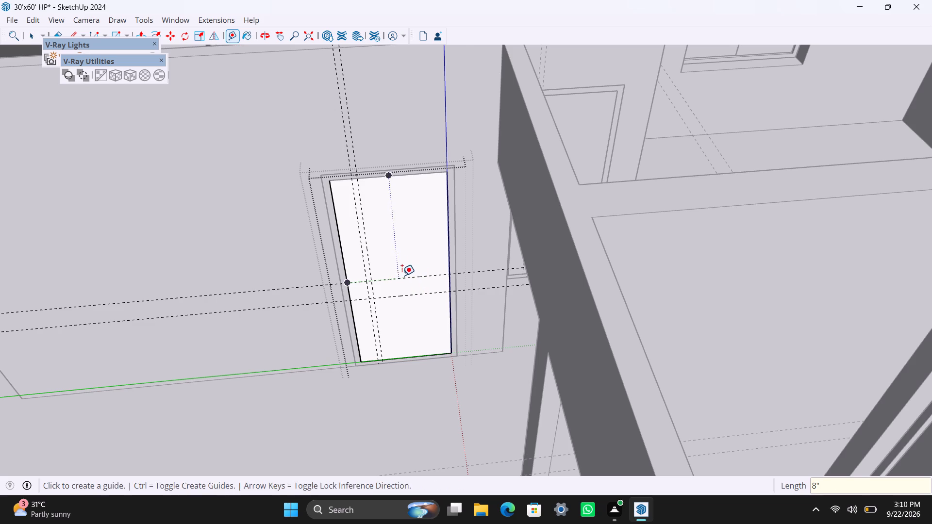
key(space)
Draw the handle rectangle between the four guides on the middle room's door panel and make it a group.
scroll(381, 296, up, 9)
middle_drag(385, 281, 378, 250)
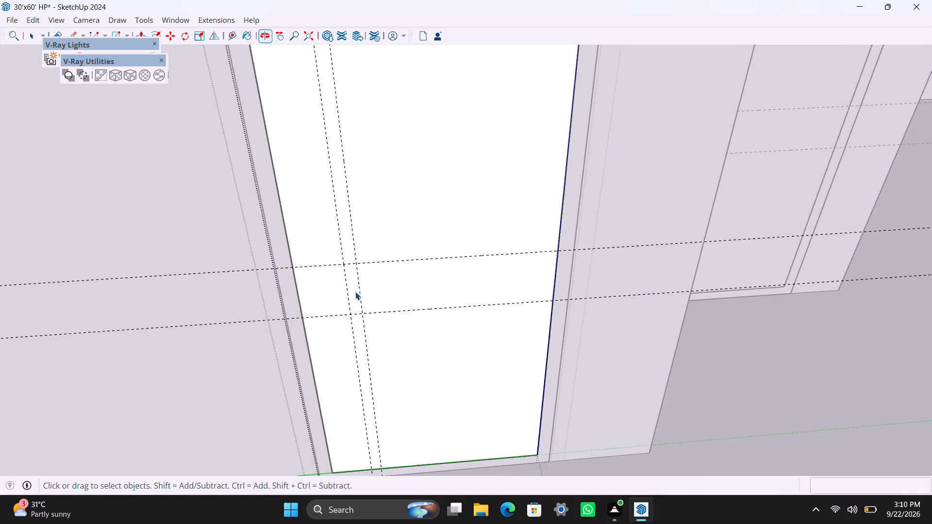
scroll(355, 292, up, 2)
key(r)
drag(356, 257, 356, 262)
click(349, 323)
key(space)
double_click(354, 299)
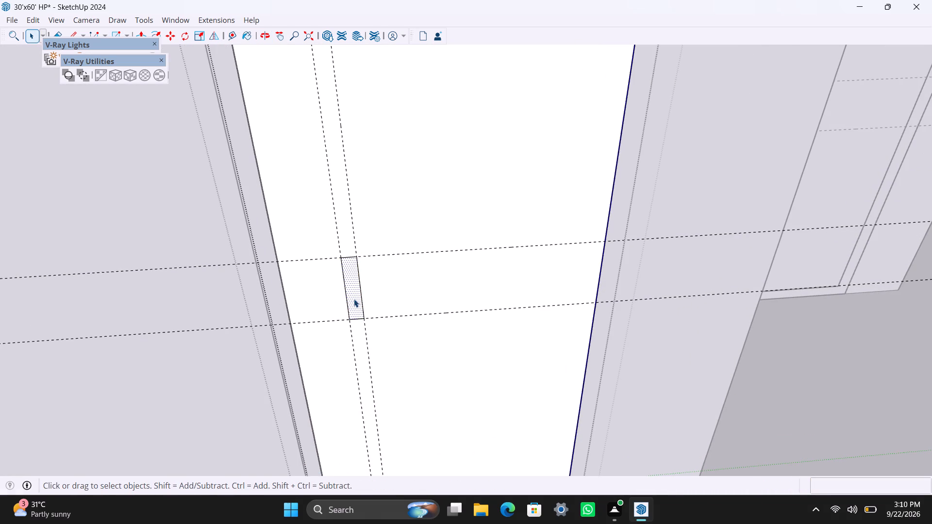
right_click(354, 299)
click(423, 108)
Extrude the middle room's door handle face 0.5" inside its group, and exit the nested groups.
scroll(360, 346, up, 3)
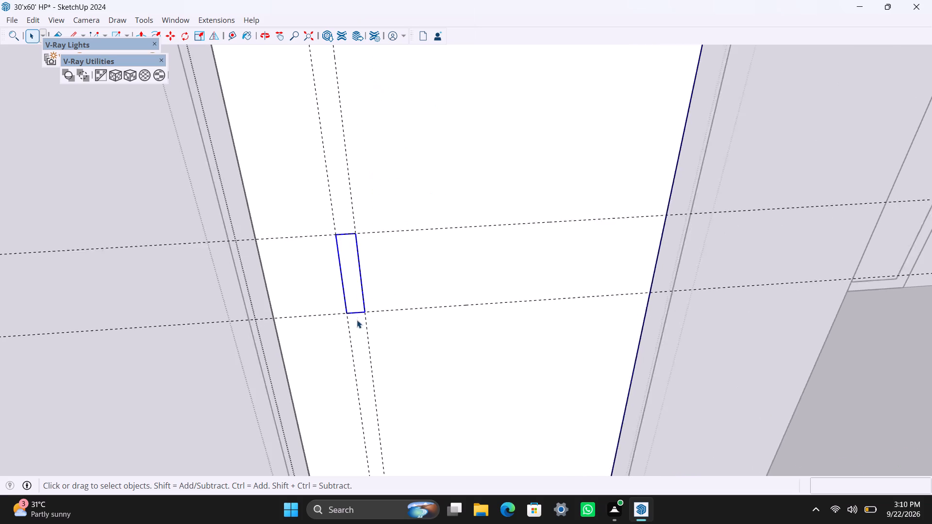
triple_click(355, 298)
key(p)
click(355, 297)
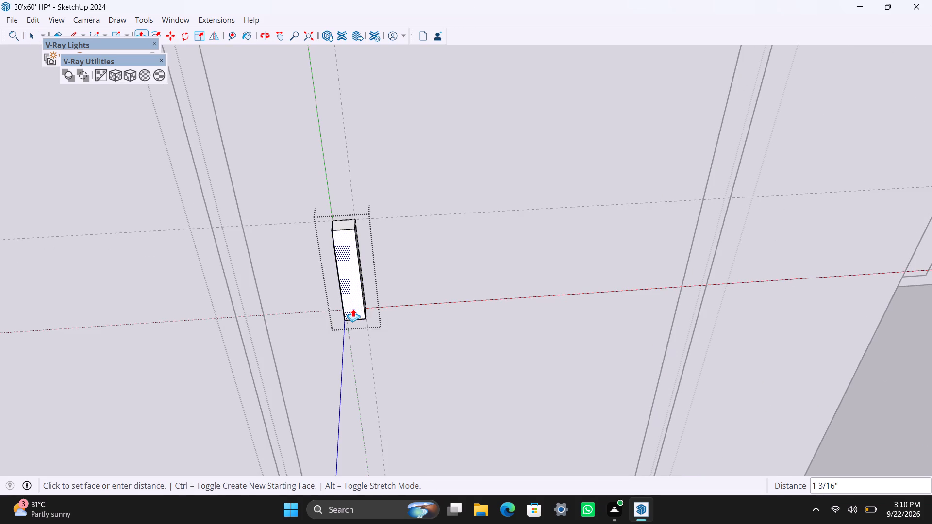
text(0.5")
key(Return)
key(space)
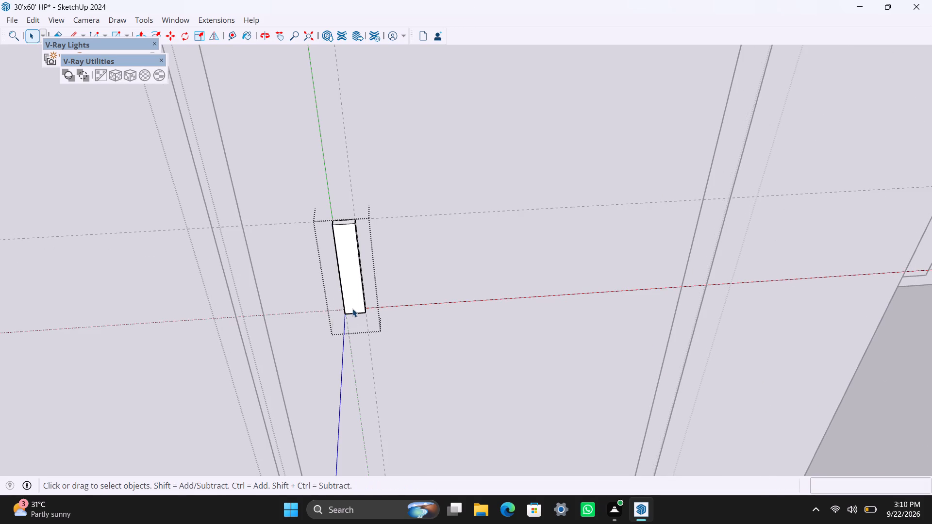
scroll(445, 237, down, 20)
scroll(445, 237, down, 6)
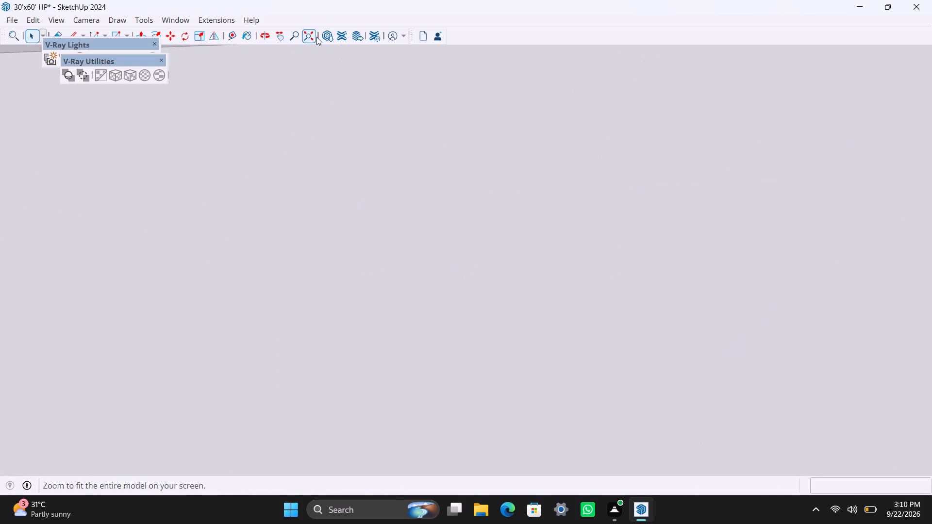
click(317, 37)
click(311, 37)
scroll(401, 351, down, 4)
middle_drag(485, 270, 67, 305)
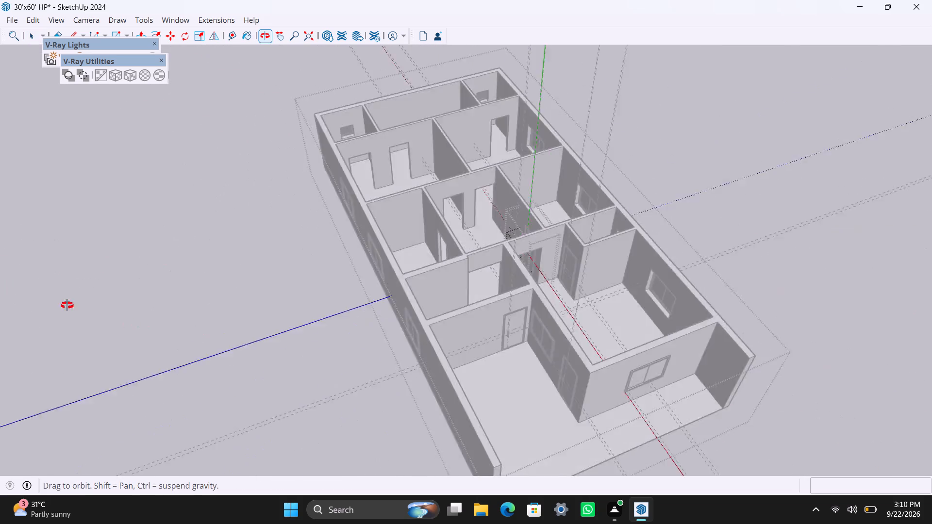
middle_drag(67, 305, 45, 300)
click(774, 215)
scroll(460, 242, up, 2)
click(831, 222)
scroll(536, 227, up, 2)
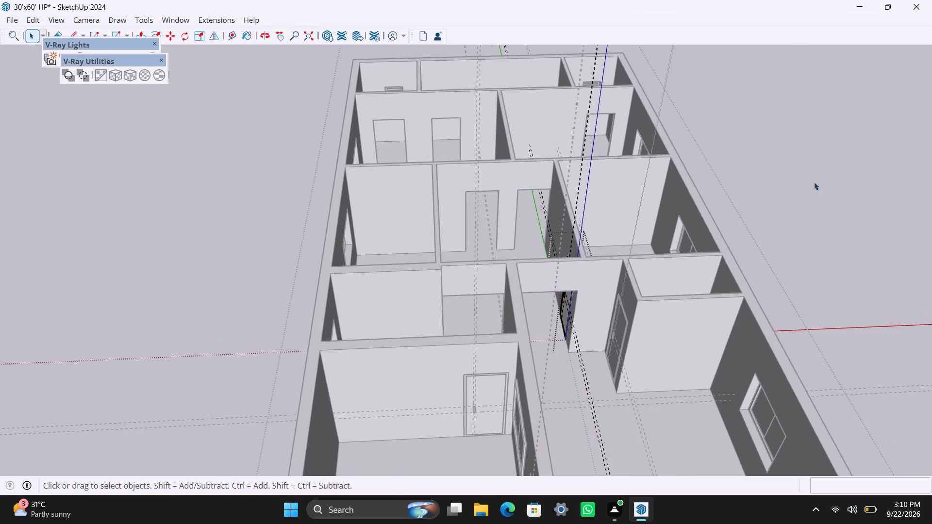
click(852, 167)
Draw a rectangle filling the central hall's open doorway towards the windowed side room and make it a group.
scroll(584, 216, up, 3)
middle_drag(467, 219, 408, 262)
scroll(423, 267, down, 4)
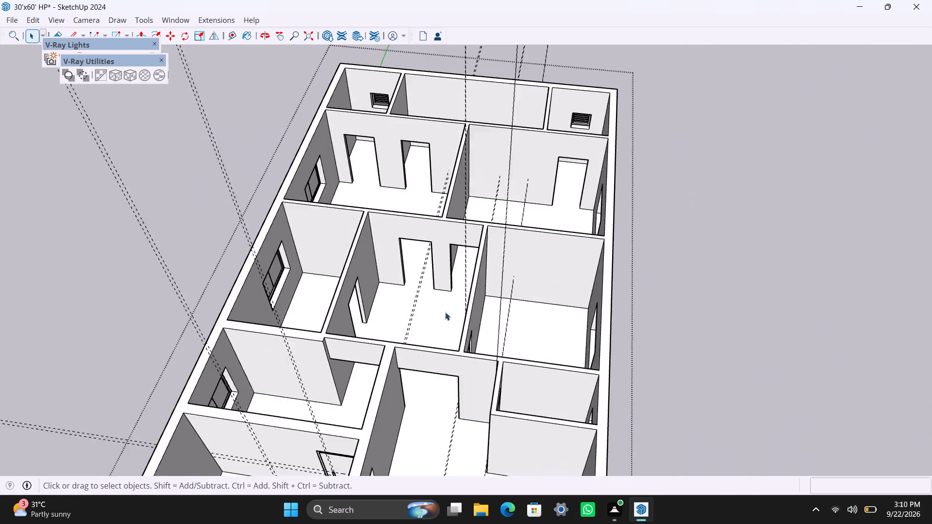
middle_drag(458, 316, 246, 324)
scroll(333, 249, up, 2)
middle_drag(414, 263, 227, 274)
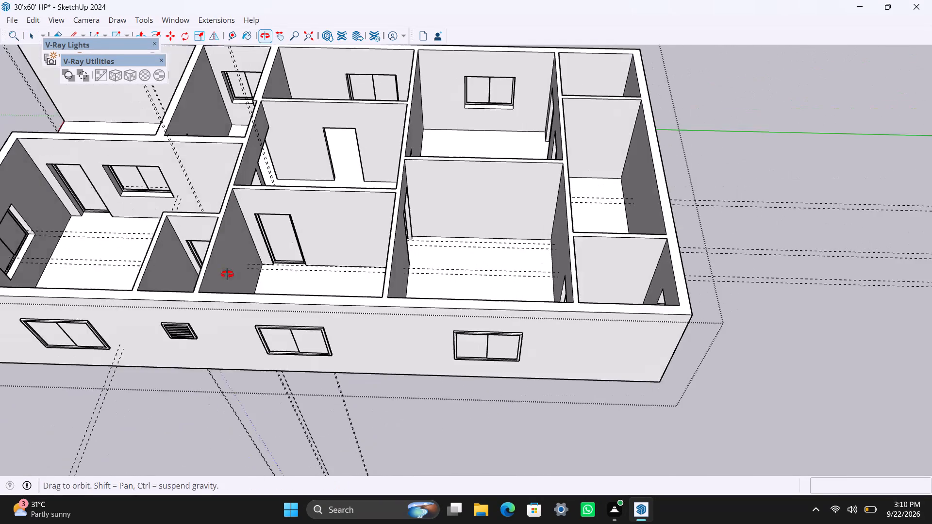
middle_drag(227, 274, 227, 273)
scroll(264, 237, down, 2)
shift+middle_drag(274, 242, 373, 378)
scroll(388, 350, up, 4)
middle_drag(446, 311, 493, 327)
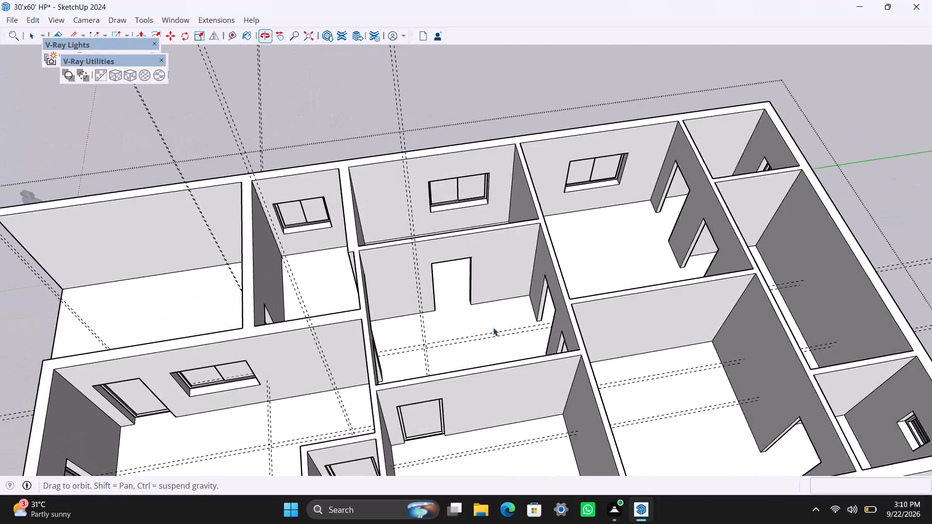
middle_drag(493, 327, 503, 328)
scroll(421, 313, up, 3)
middle_drag(412, 303, 381, 282)
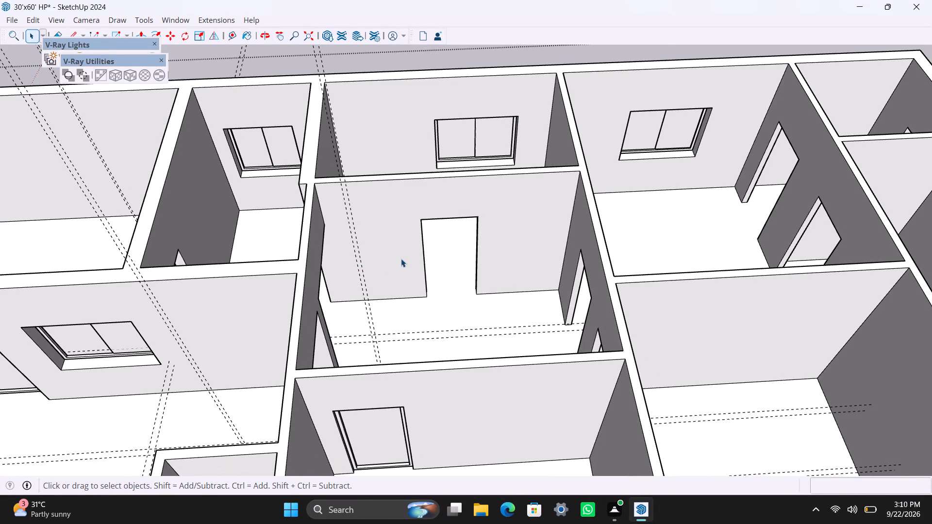
key(r)
drag(426, 219, 432, 238)
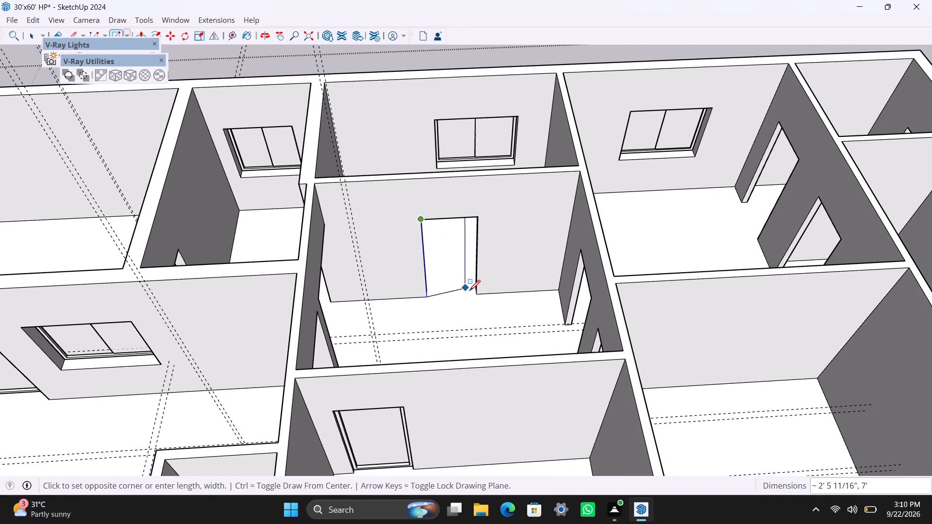
click(476, 295)
key(space)
double_click(465, 273)
right_click(464, 272)
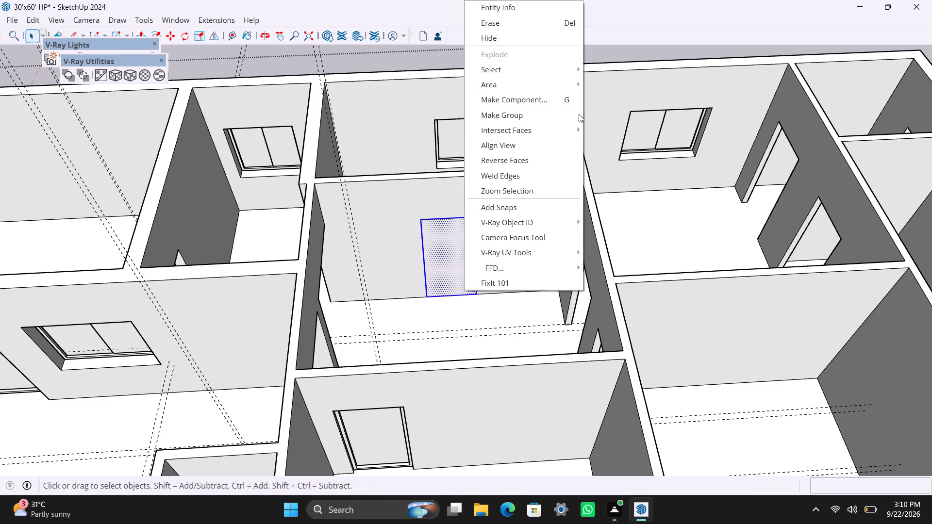
click(545, 113)
Inside the central hall's doorway group, offset the face outline 2" inward and delete the inner face.
scroll(433, 280, up, 3)
triple_click(431, 248)
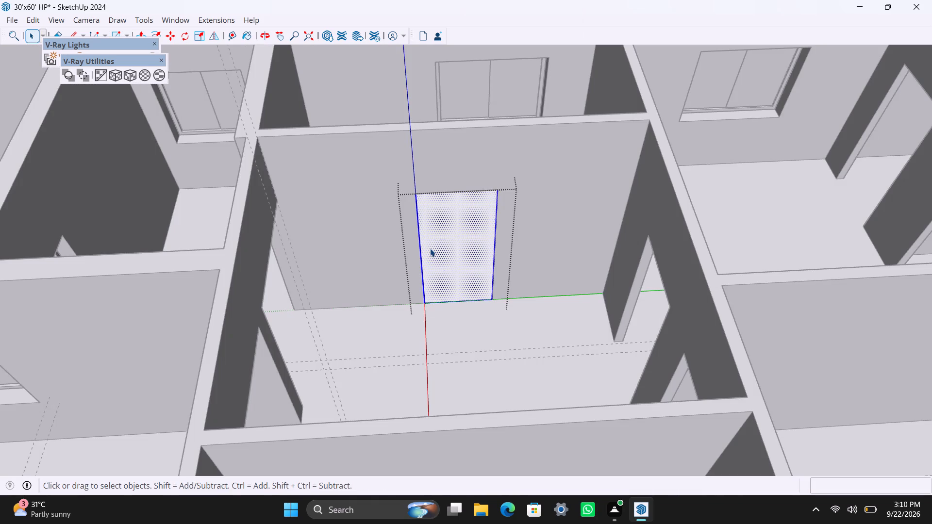
key(f)
click(430, 248)
text(2")
key(Return)
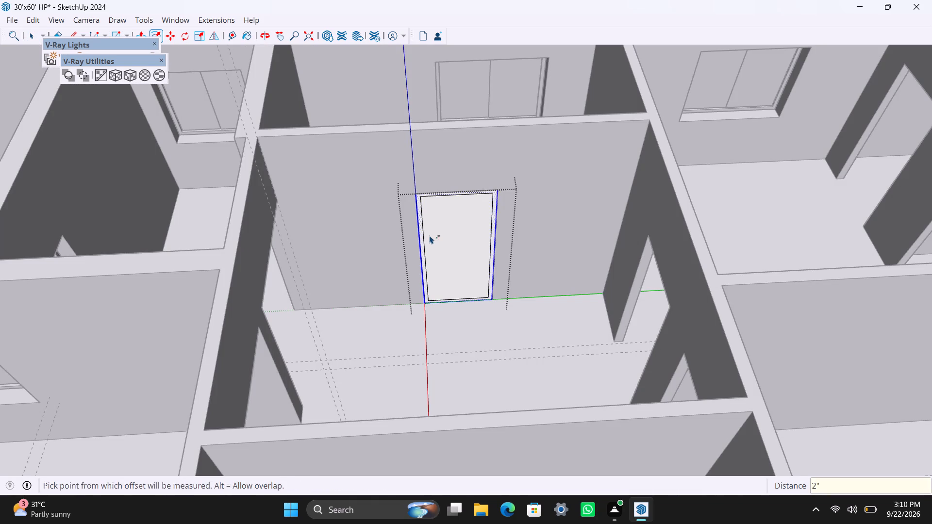
key(space)
click(442, 246)
key(Delete)
Extrude the remaining door frame border of the central hall's doorway 2.5".
scroll(433, 288, up, 2)
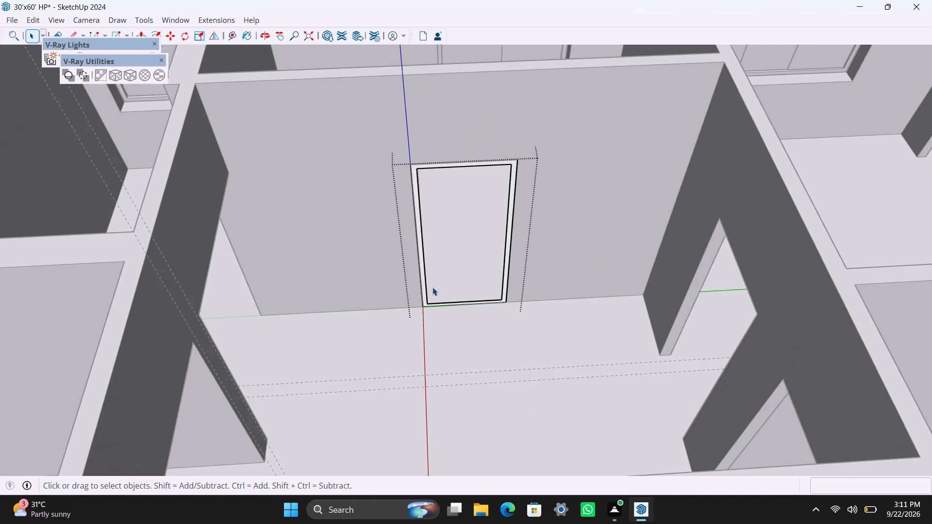
scroll(429, 287, up, 4)
click(421, 274)
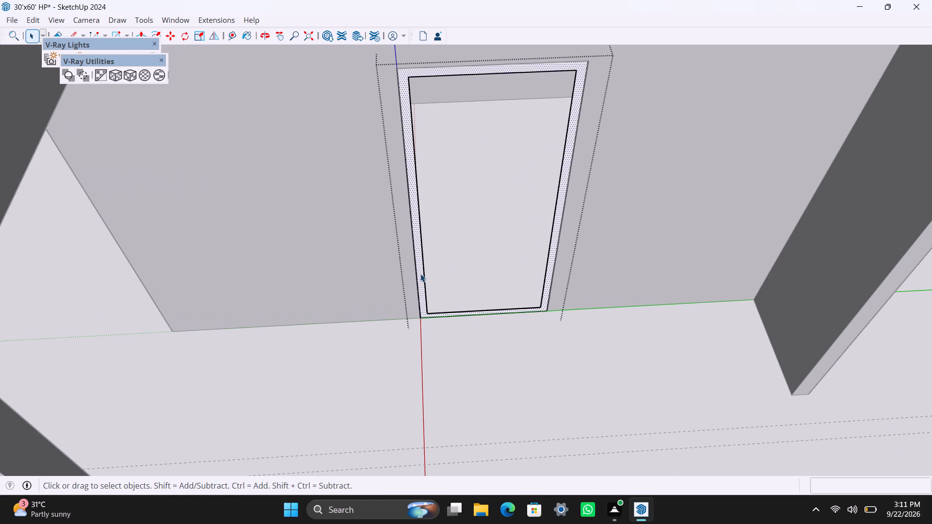
key(p)
scroll(420, 274, up, 1)
click(420, 274)
text(2.5")
key(Return)
key(space)
Draw a rectangle filling the opening inside the central hall's door frame and make it a group.
scroll(427, 278, down, 4)
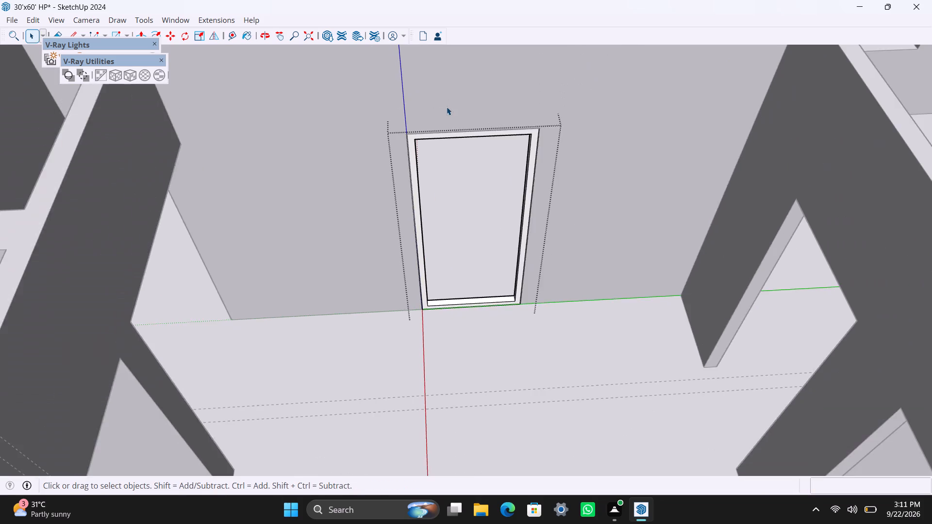
scroll(446, 109, up, 2)
middle_drag(392, 177, 347, 115)
key(r)
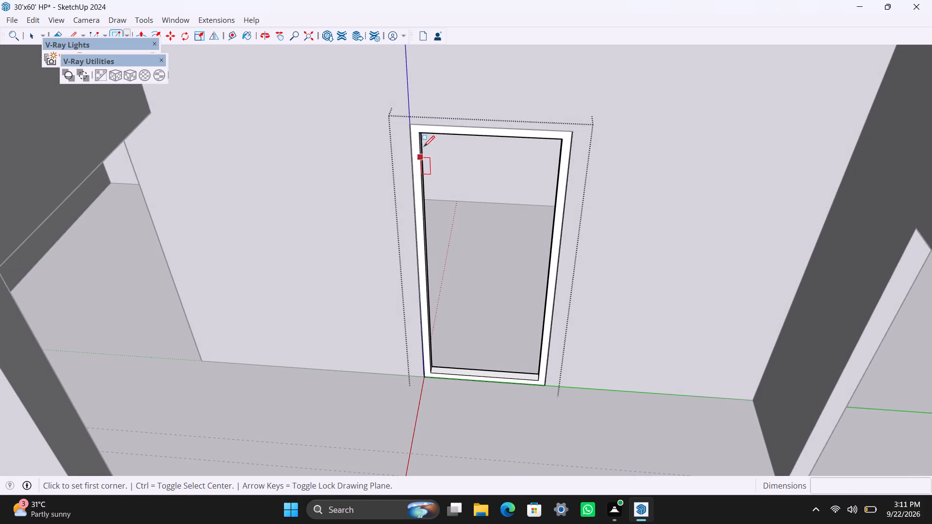
drag(426, 135, 425, 139)
click(539, 382)
key(space)
double_click(515, 336)
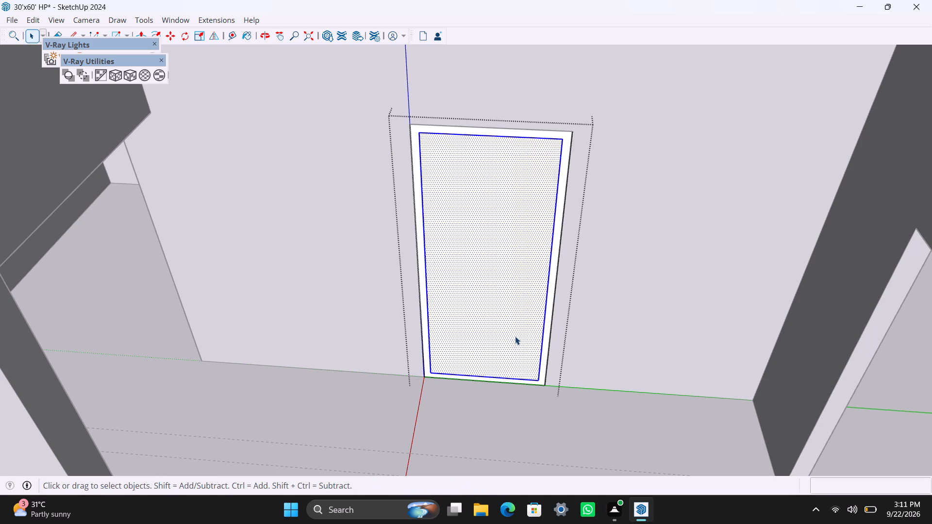
right_click(515, 336)
click(582, 165)
Extrude the central hall's door panel face 18 mm inside its group.
triple_click(540, 255)
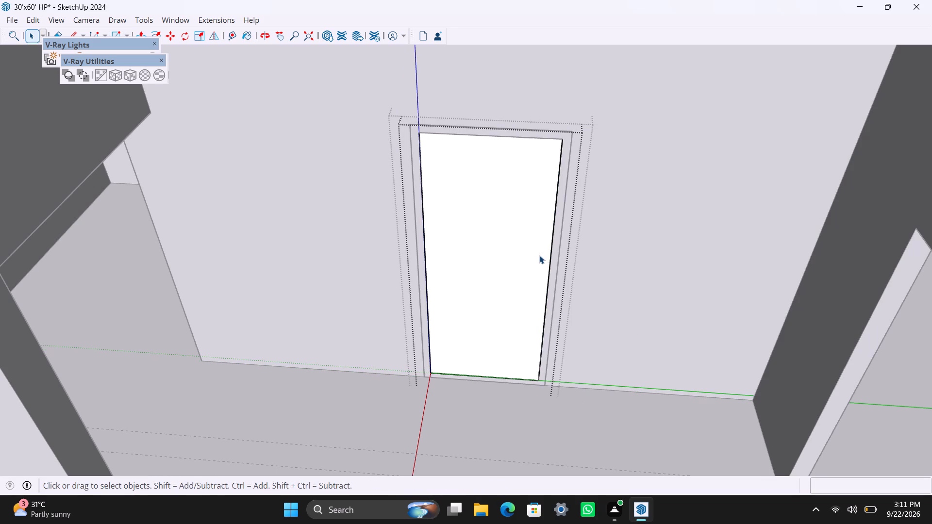
key(p)
click(534, 256)
text(18MM)
key(Return)
key(space)
On the central hall's door panel, place guides 4' below the top edge and 6" in from the side edge.
key(t)
drag(496, 138, 496, 152)
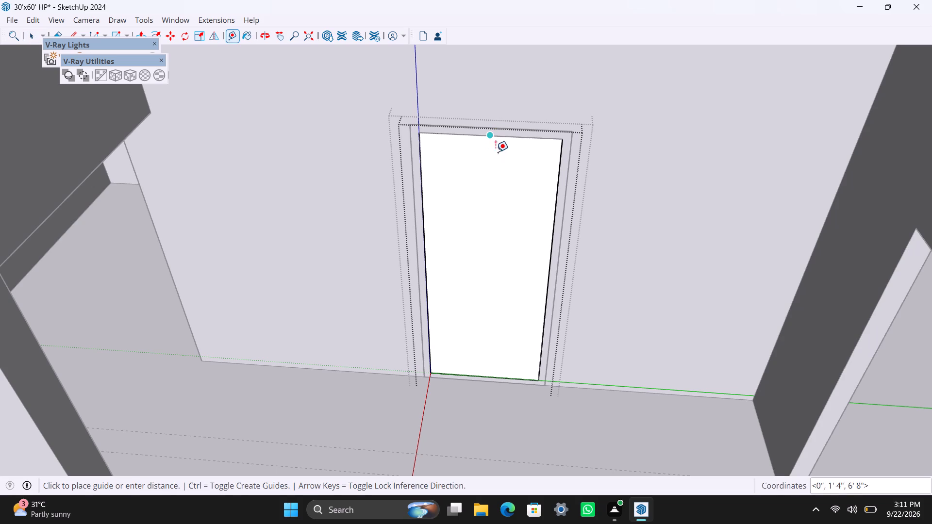
drag(496, 152, 496, 143)
text(4')
key(Return)
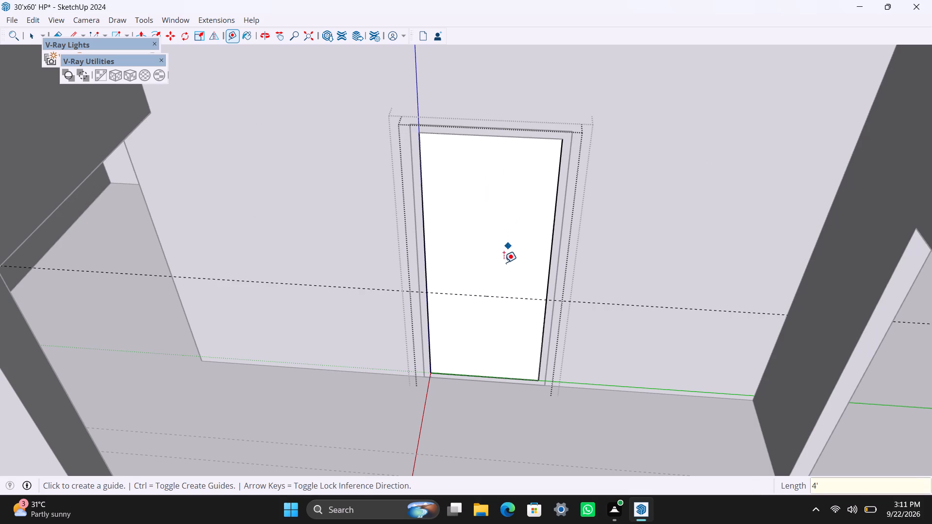
click(428, 246)
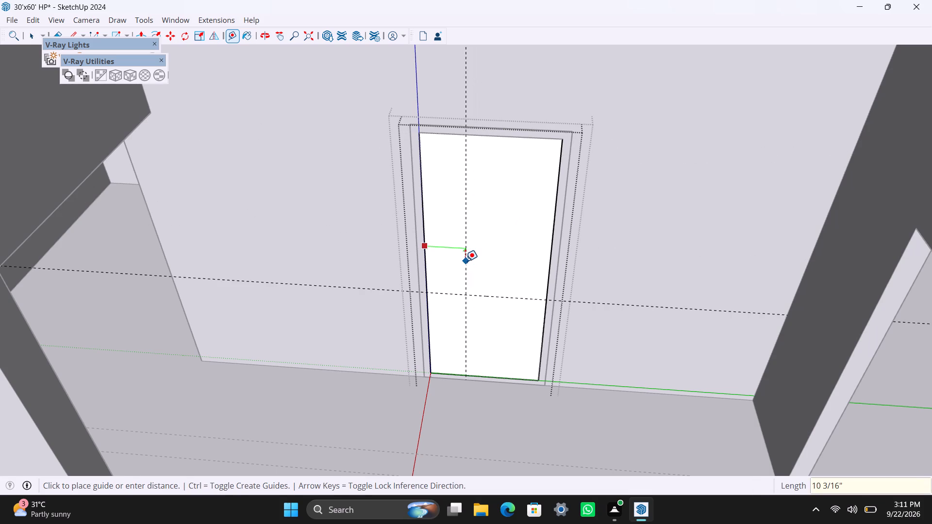
text(6")
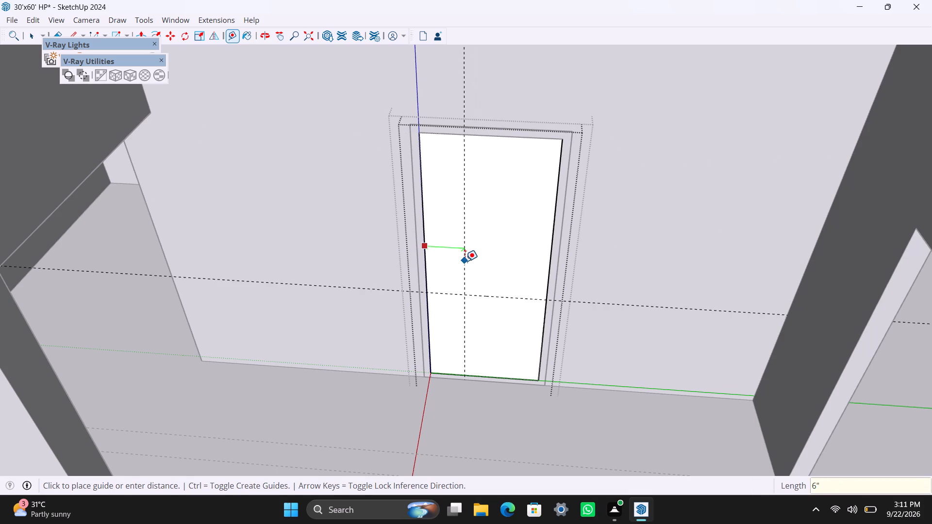
key(Return)
Add a guide 1.5" further in from the vertical guide and one 8" above the horizontal guide.
click(451, 243)
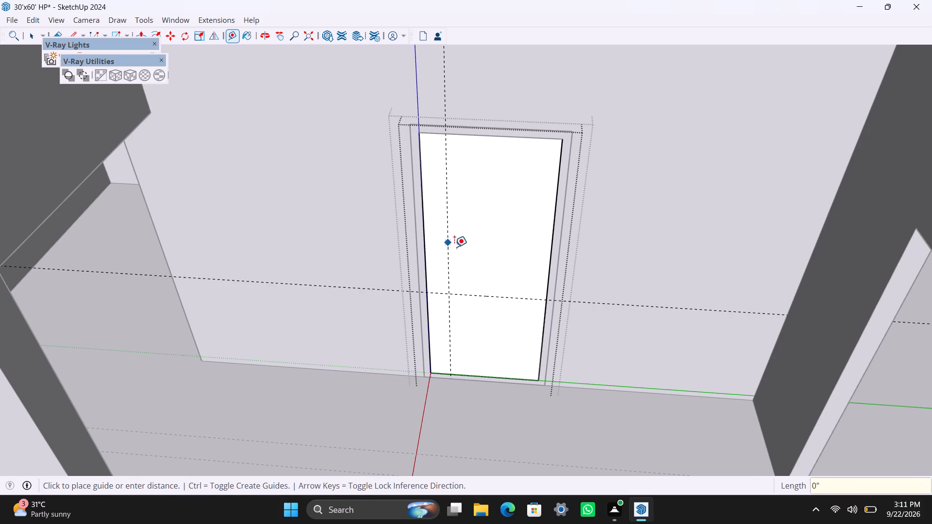
text(1.5")
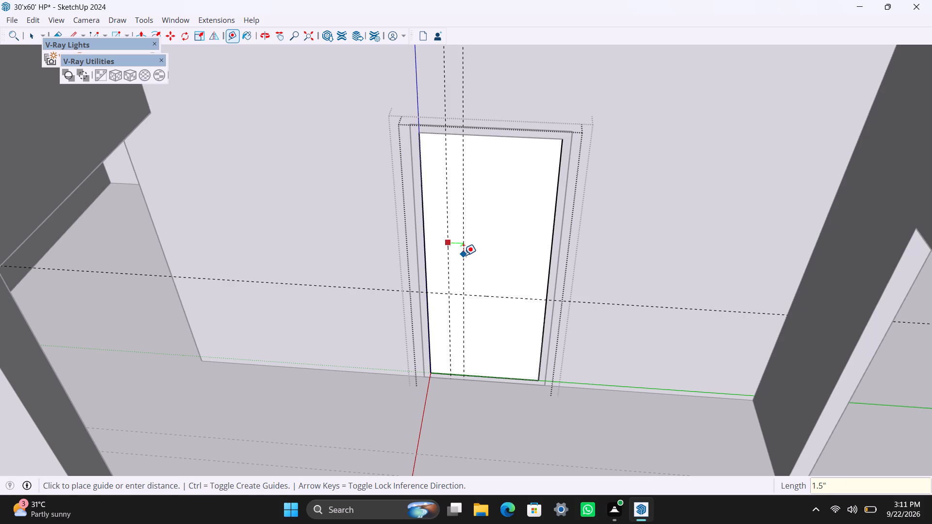
key(Return)
click(485, 298)
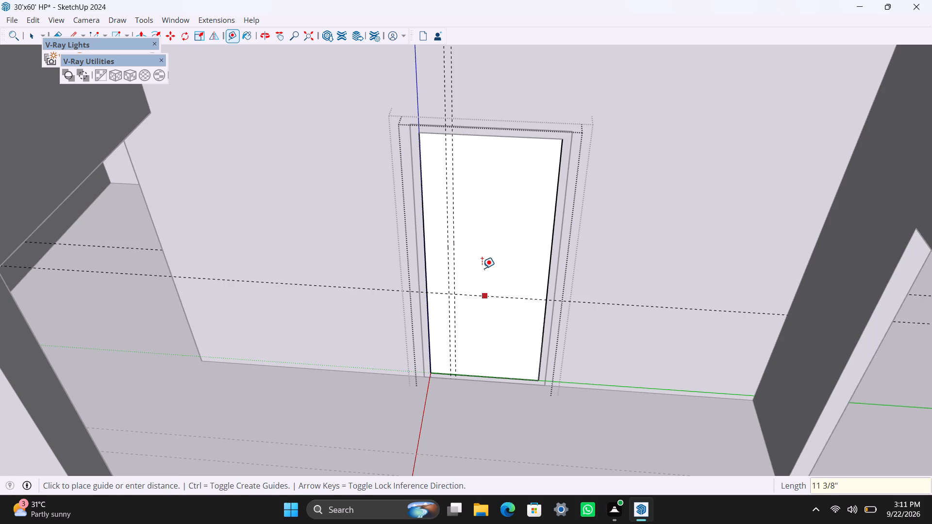
text(8")
key(Return)
key(space)
Draw an 8" by 1.5" handle rectangle between the guides on the door panel and make it a group.
scroll(473, 277, up, 8)
middle_drag(453, 326, 481, 290)
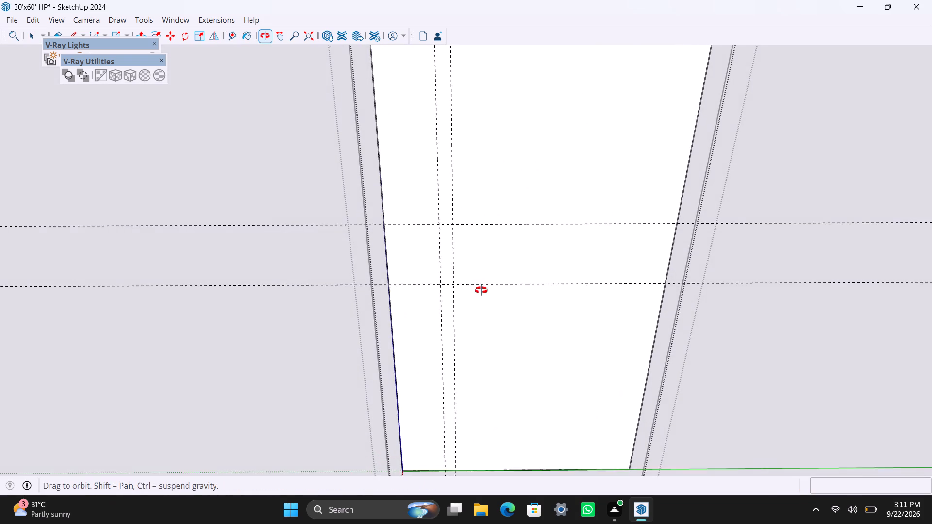
middle_drag(481, 290, 481, 289)
key(r)
drag(453, 219, 445, 236)
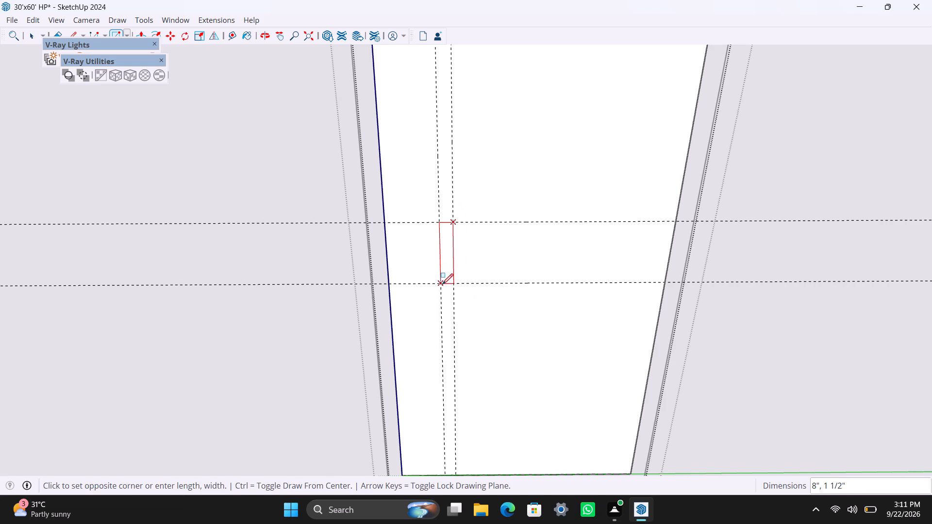
click(443, 285)
key(space)
double_click(449, 267)
right_click(449, 267)
click(527, 116)
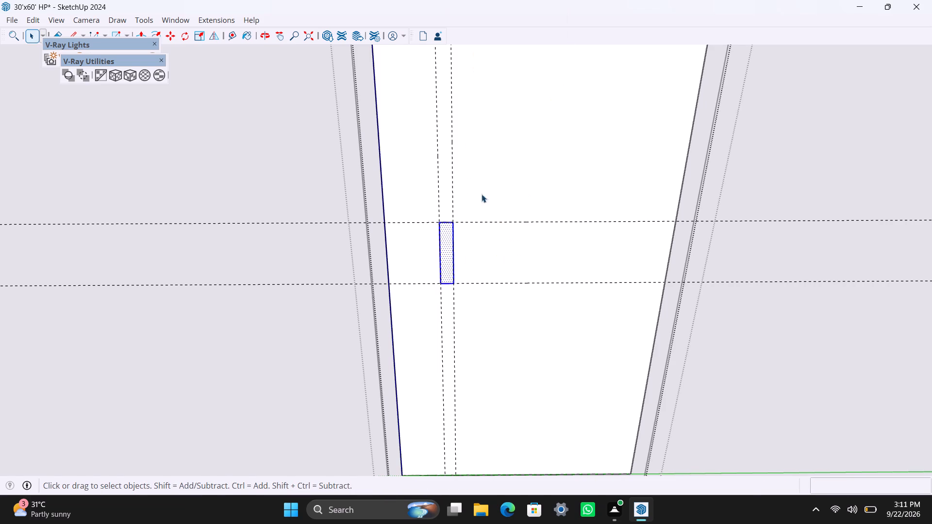
Extrude the handle face 0.5" inside its group.
scroll(454, 295, up, 5)
triple_click(446, 259)
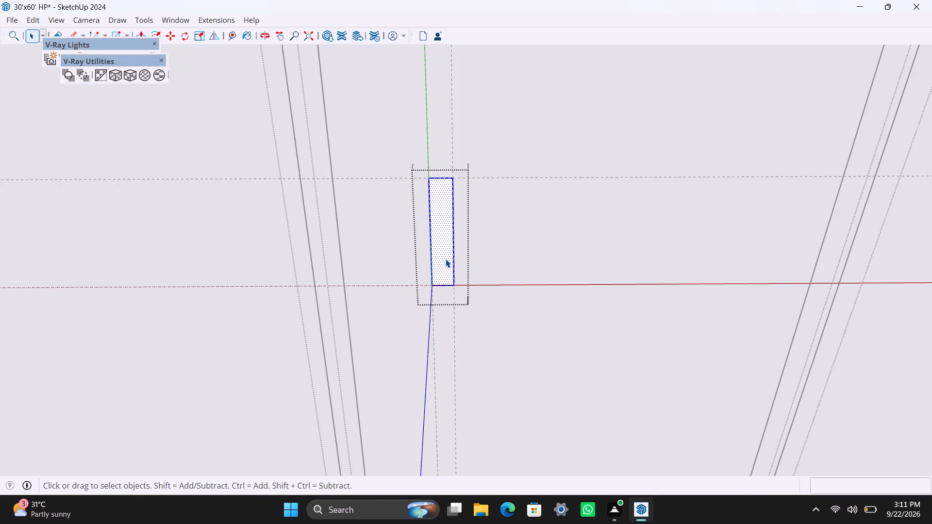
key(p)
click(446, 259)
text(0.5")
key(Return)
key(space)
Close the nested handle, door panel and doorway groups to return to the whole house model.
scroll(443, 284, down, 13)
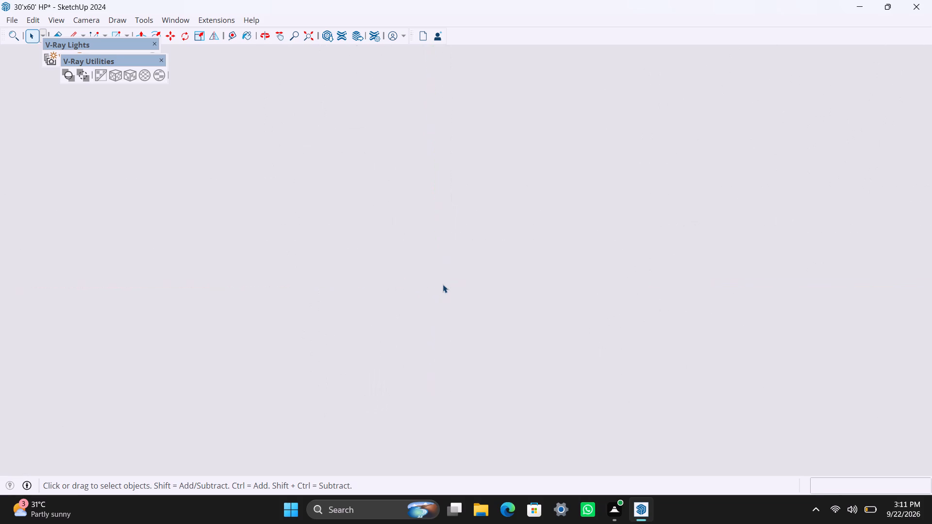
scroll(443, 284, down, 4)
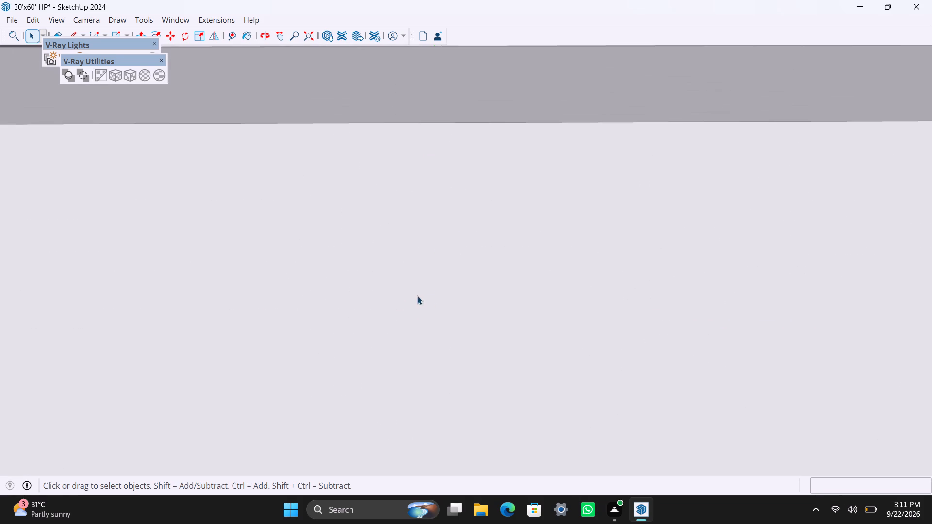
scroll(417, 296, down, 3)
click(307, 38)
scroll(387, 250, down, 3)
middle_drag(396, 262, 410, 271)
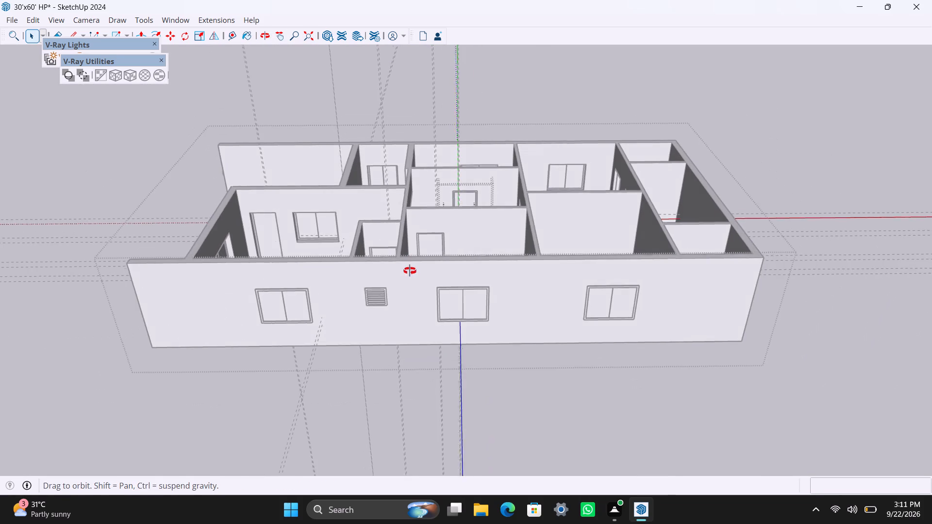
middle_drag(410, 271, 382, 373)
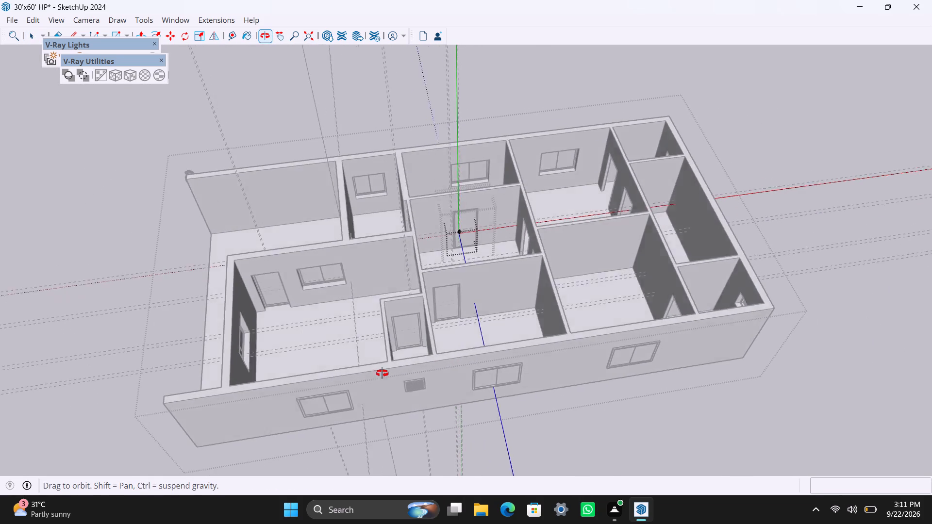
middle_drag(382, 373, 119, 307)
scroll(603, 117, down, 3)
middle_drag(691, 192, 546, 222)
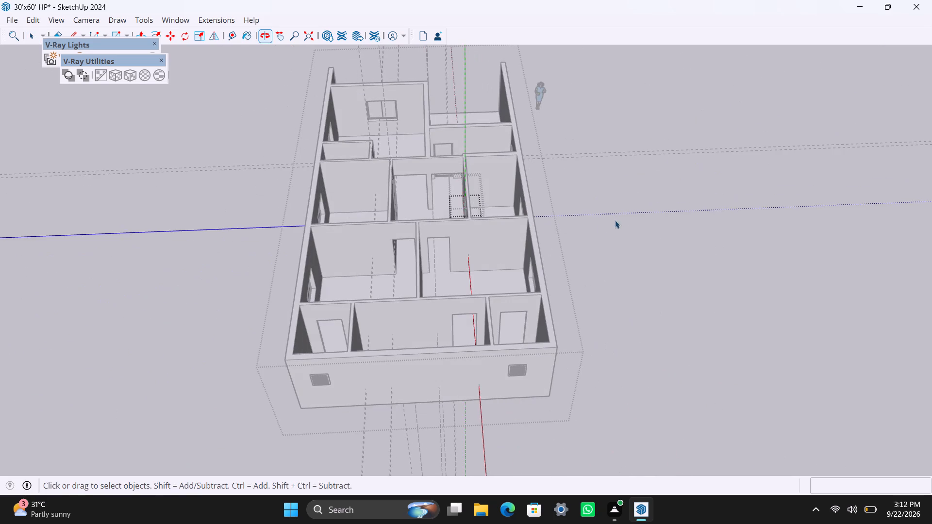
click(615, 220)
scroll(475, 199, up, 3)
shift+middle_drag(419, 190, 430, 191)
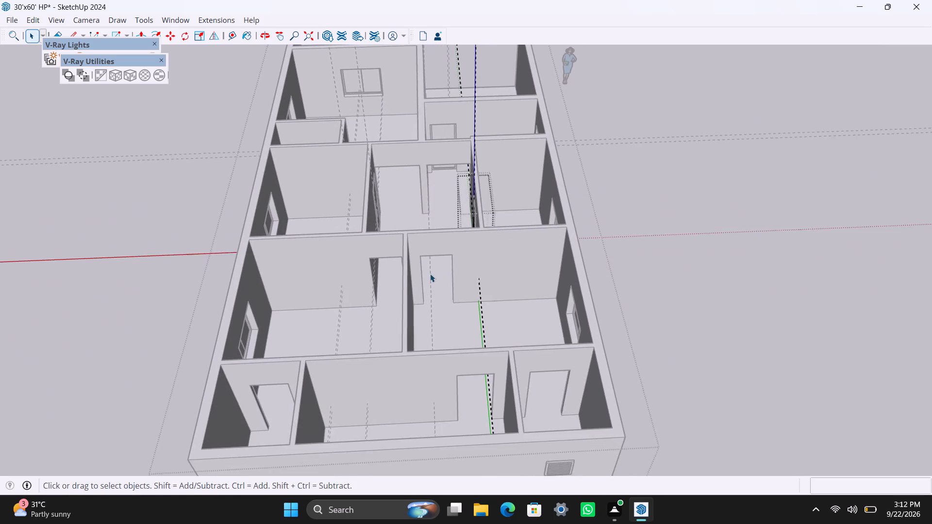
scroll(430, 274, up, 2)
middle_drag(356, 306, 931, 368)
scroll(685, 229, down, 3)
middle_drag(514, 229, 501, 339)
scroll(476, 295, up, 3)
middle_drag(391, 332, 673, 423)
scroll(591, 186, down, 3)
shift+middle_drag(584, 191, 465, 357)
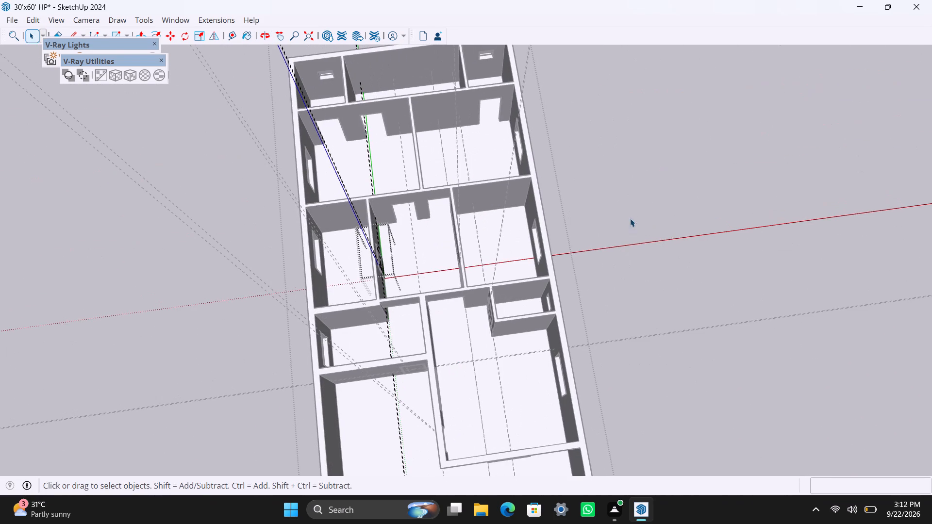
click(630, 218)
click(799, 132)
Draw a rectangle filling the central hall's end-wall doorway away from the corner and make it a group.
scroll(455, 214, up, 3)
middle_drag(439, 235, 426, 189)
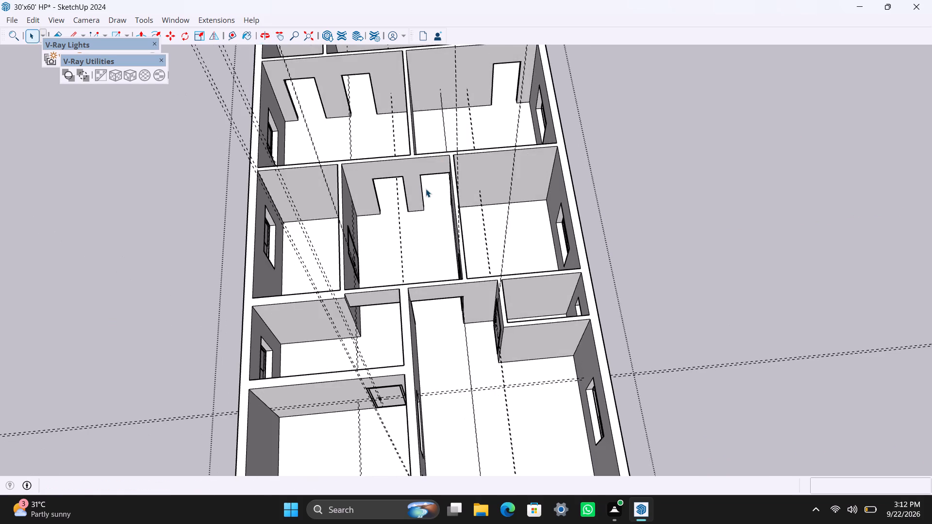
scroll(426, 190, down, 3)
shift+middle_drag(419, 207, 399, 359)
scroll(371, 369, up, 3)
middle_drag(369, 367, 357, 310)
scroll(357, 309, up, 5)
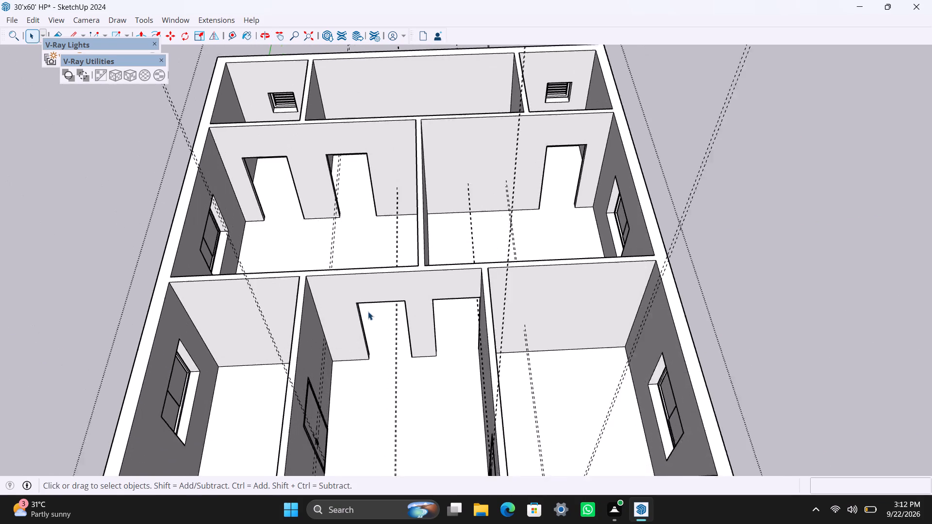
middle_drag(362, 309, 367, 257)
scroll(366, 277, up, 2)
key(r)
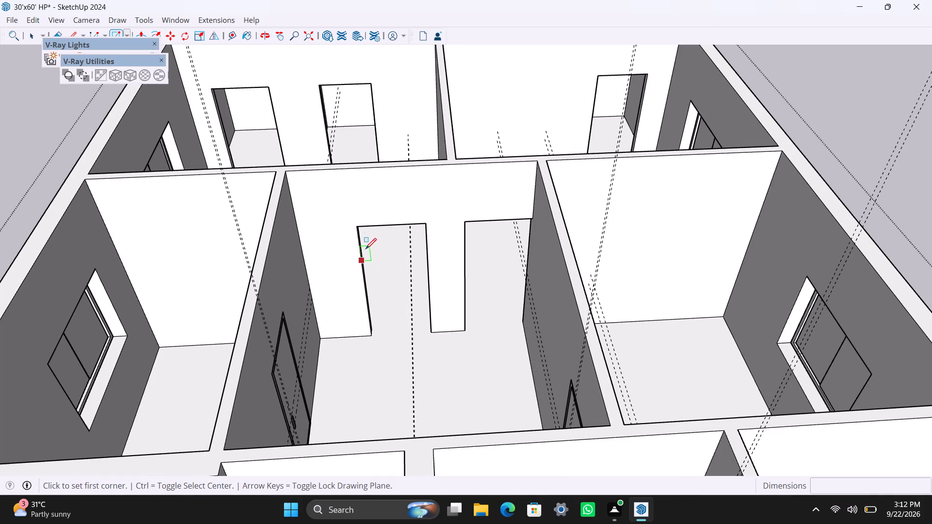
click(358, 230)
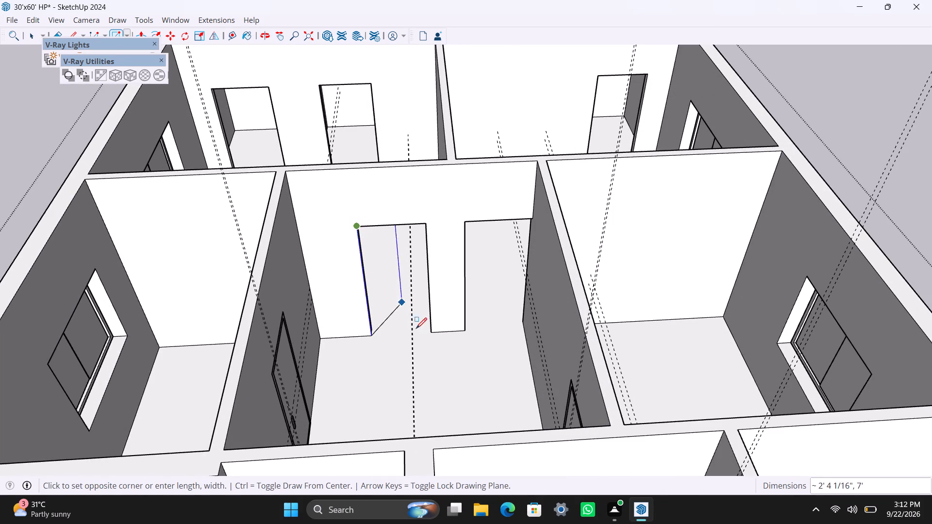
click(431, 332)
key(space)
double_click(381, 299)
right_click(381, 299)
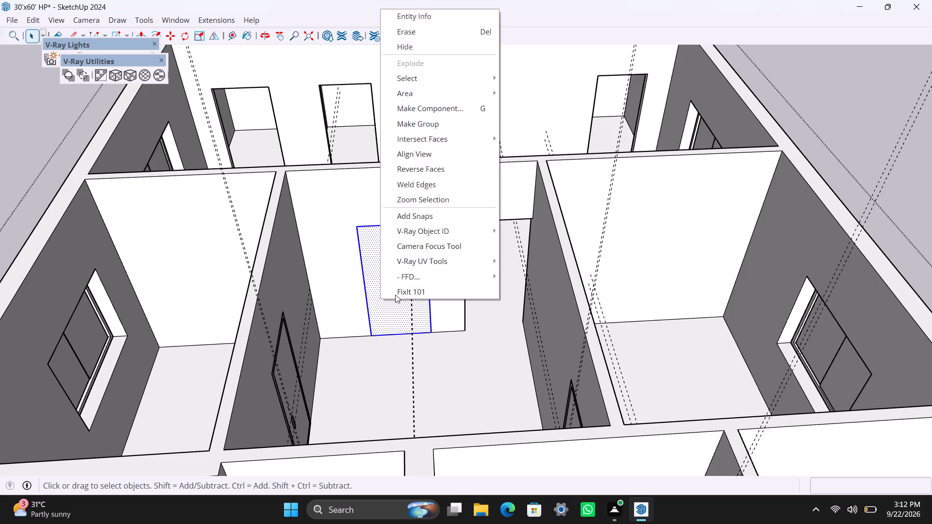
click(417, 124)
Inside the end-wall doorway group, offset the face outline 2" inward and delete the inner face.
scroll(413, 267, up, 3)
triple_click(368, 256)
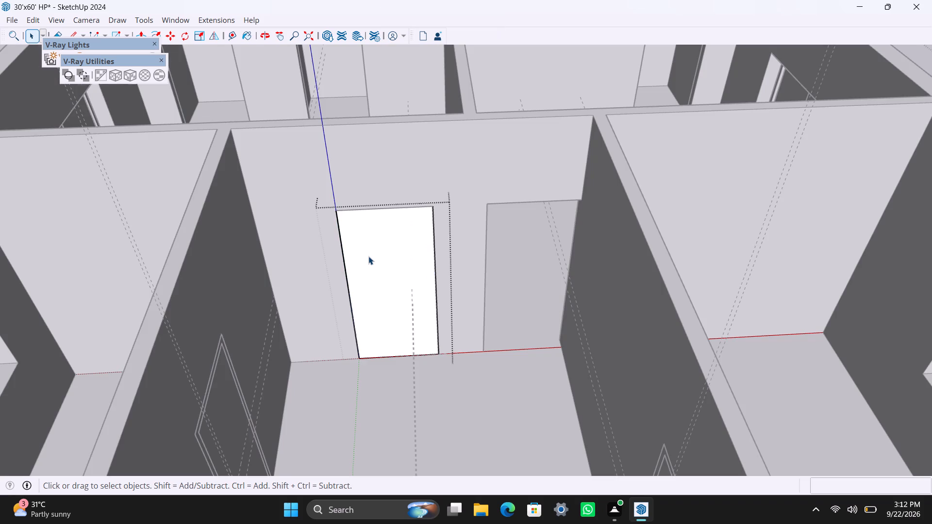
key(f)
click(367, 255)
text(2")
key(Return)
key(space)
click(415, 257)
key(Delete)
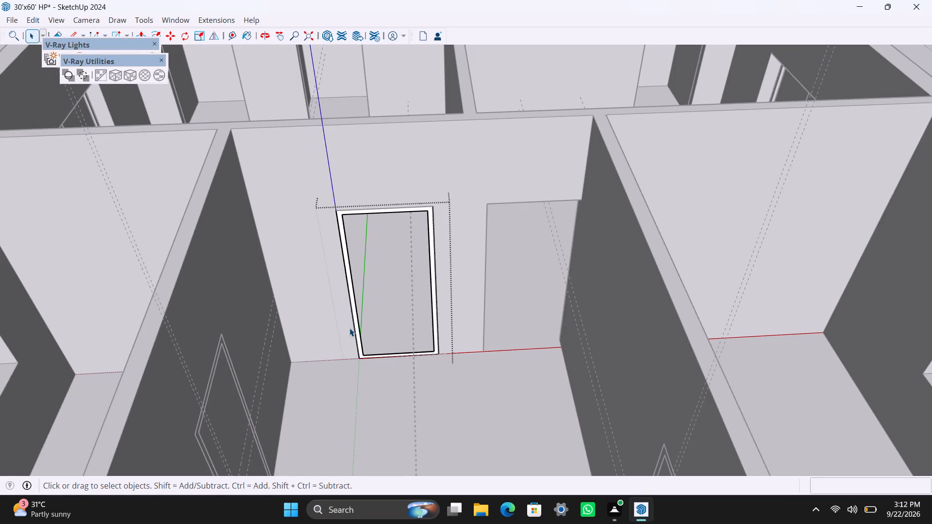
Extrude the remaining door frame border of the end-wall doorway 2.5".
scroll(364, 333, up, 3)
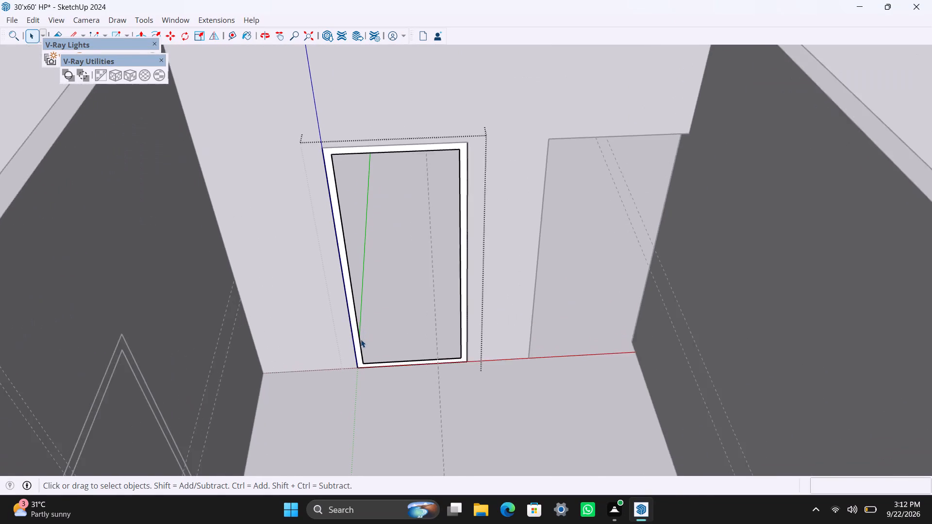
scroll(361, 339, up, 2)
click(356, 347)
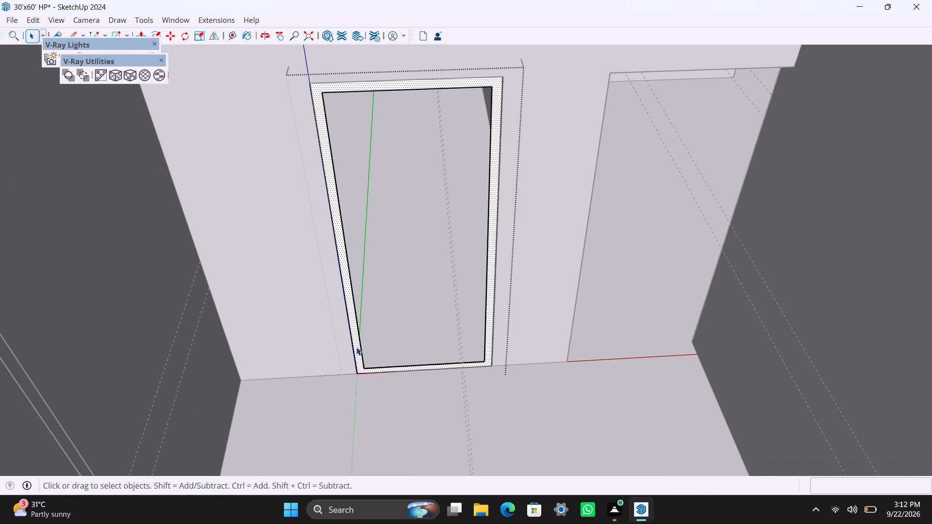
key(p)
drag(356, 347, 357, 340)
text(2.5")
key(Return)
key(space)
Draw a 2'8" by 6'8" rectangle filling the opening inside the end-wall door frame and make it a group.
key(r)
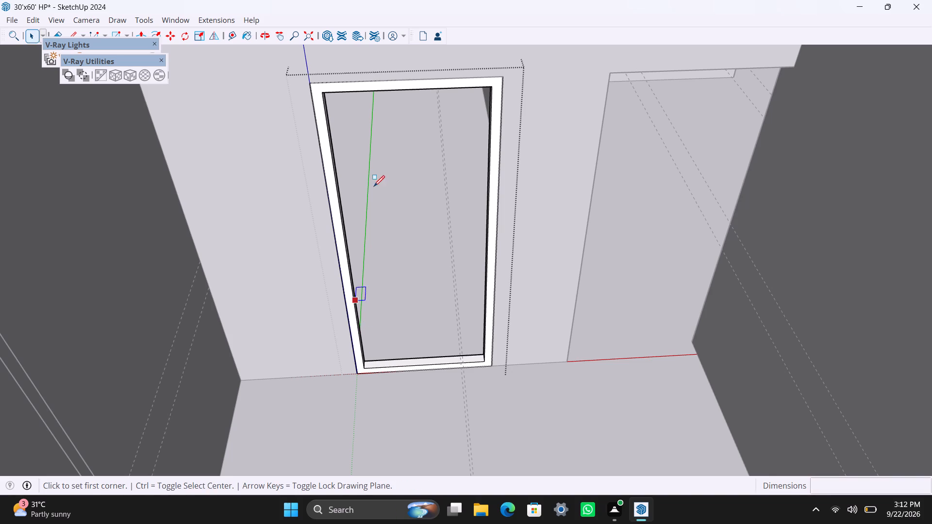
click(323, 94)
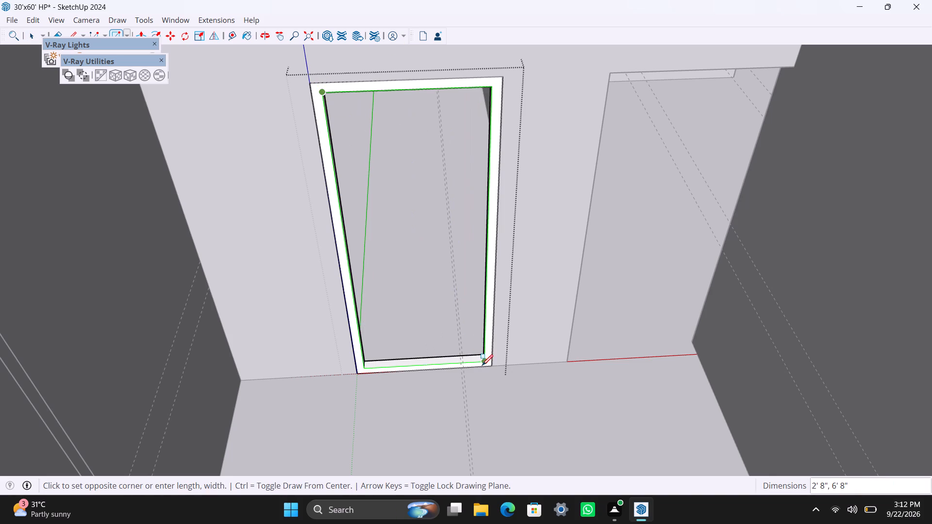
click(483, 363)
key(space)
double_click(455, 333)
right_click(452, 333)
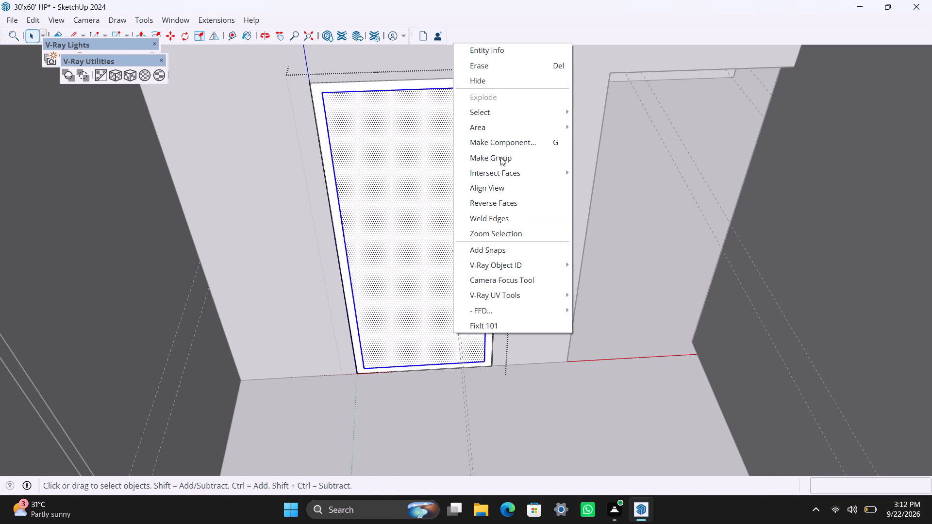
click(502, 160)
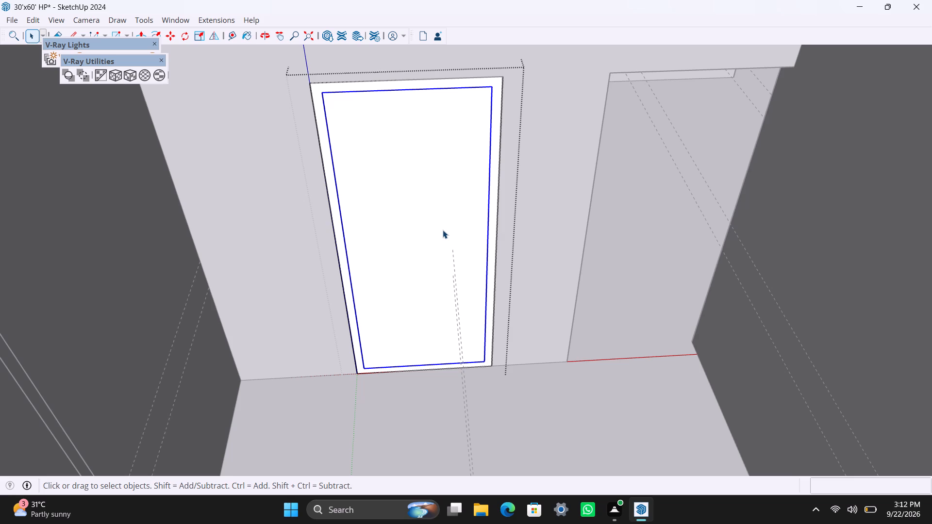
Extrude the end-wall door panel face 18 mm inside its group.
click(425, 226)
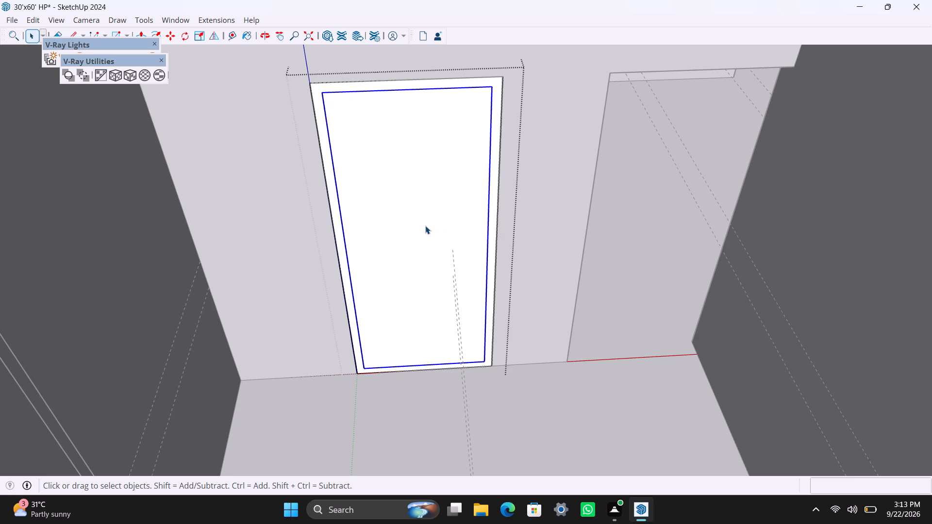
double_click(425, 226)
key(p)
drag(424, 229, 424, 223)
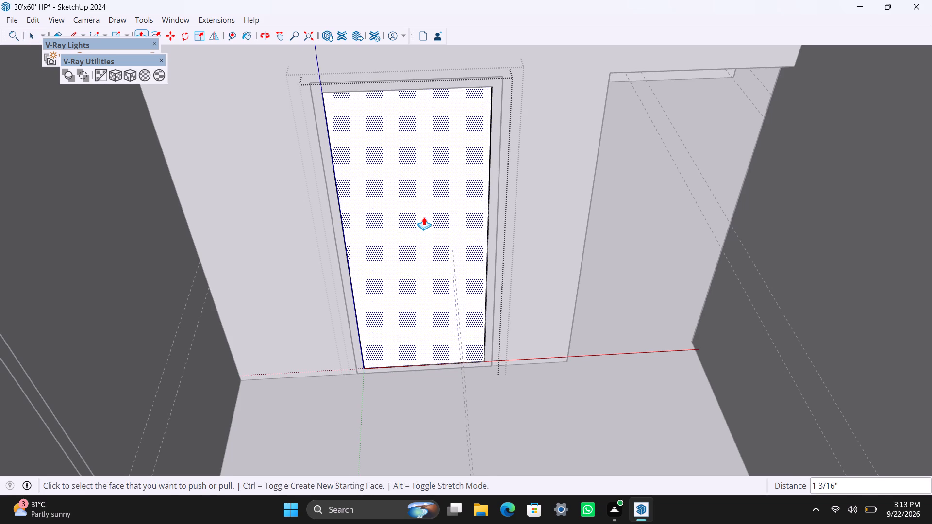
text(18MM)
key(Return)
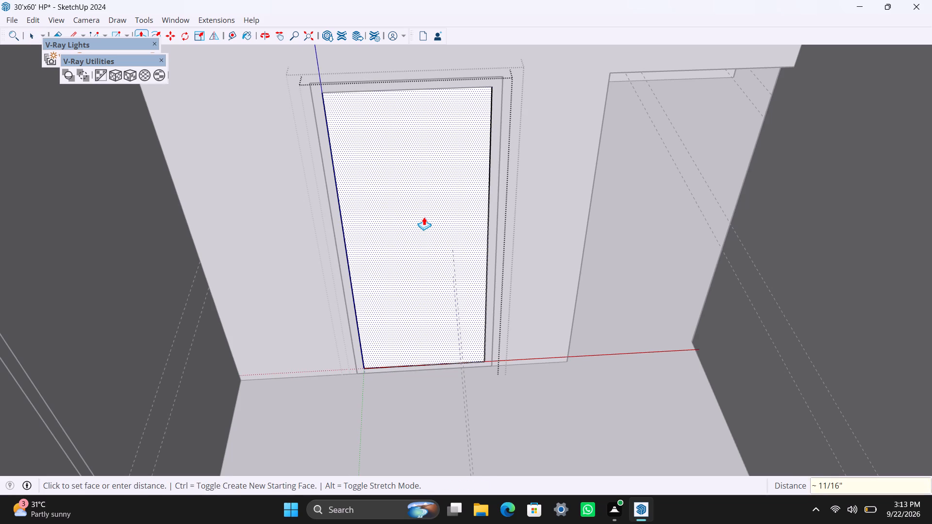
key(space)
Place handle guides on the end-wall door panel: 4' below its top, 6" from its side edge, plus parallels 1.5" farther in and 8" up.
key(t)
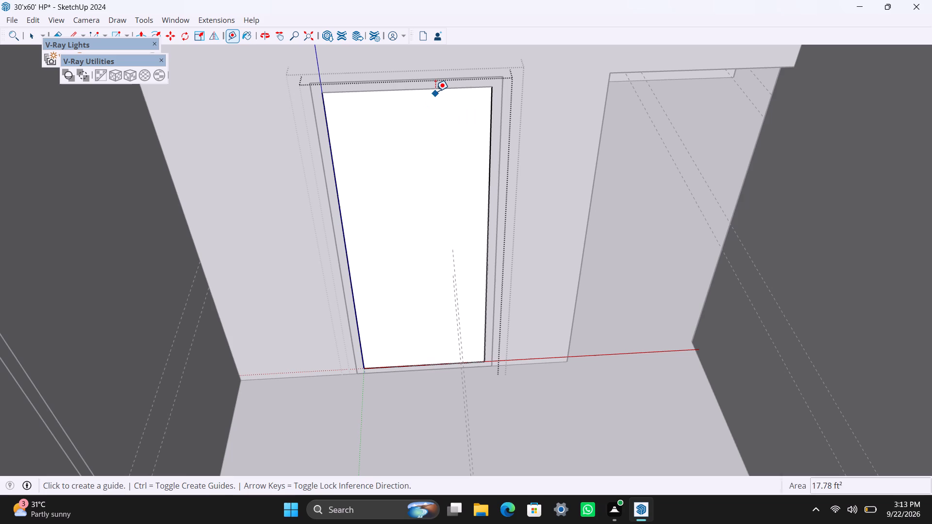
click(434, 89)
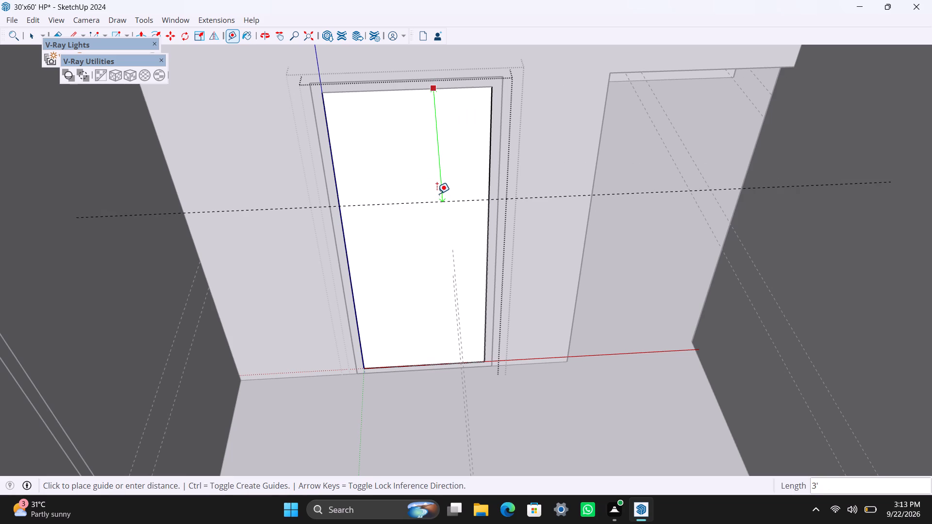
text(4')
key(Return)
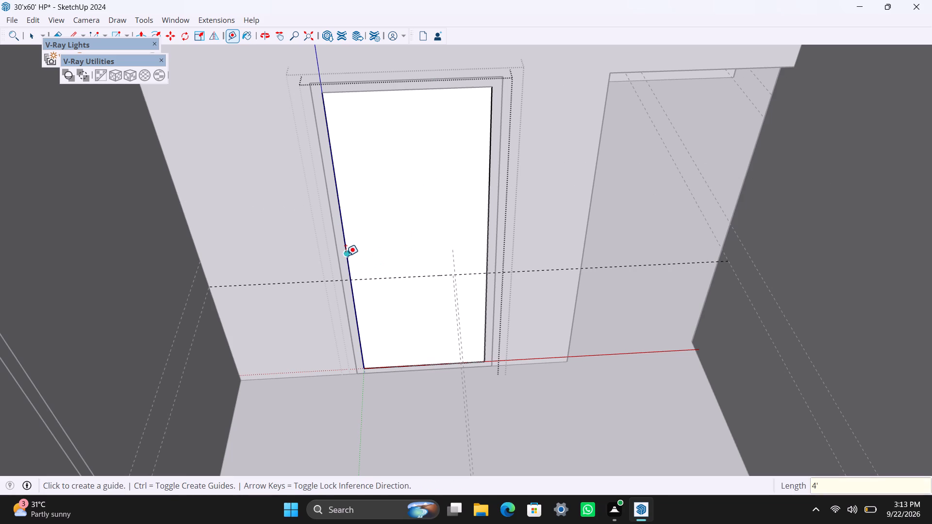
click(346, 256)
text(6")
key(Return)
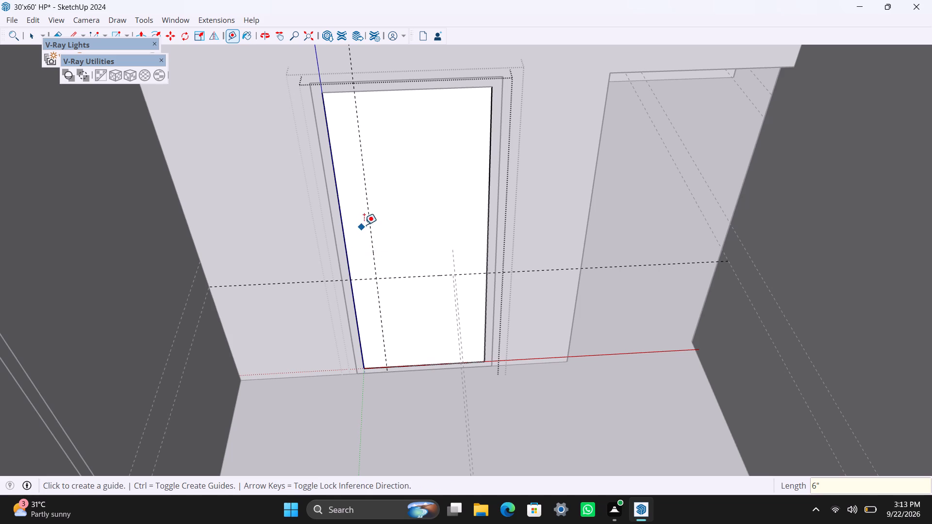
click(371, 215)
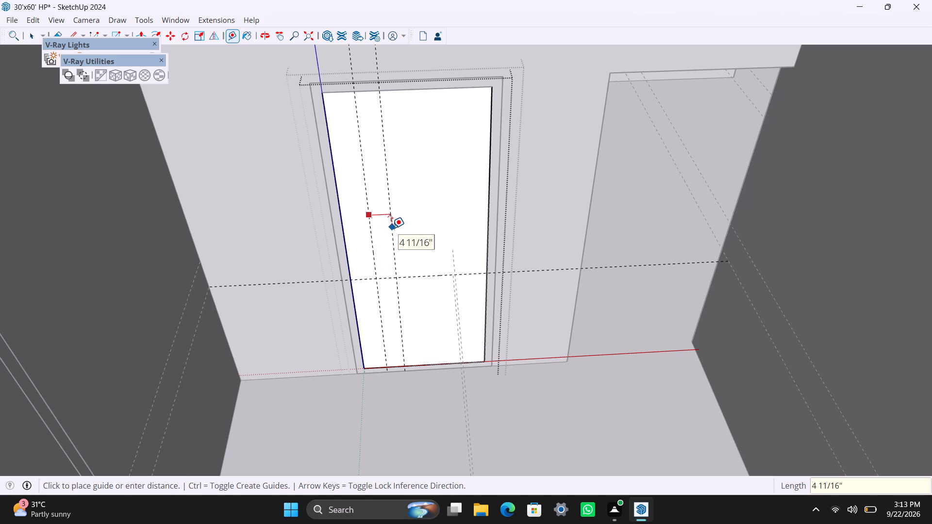
text(1.)
text(5")
key(Return)
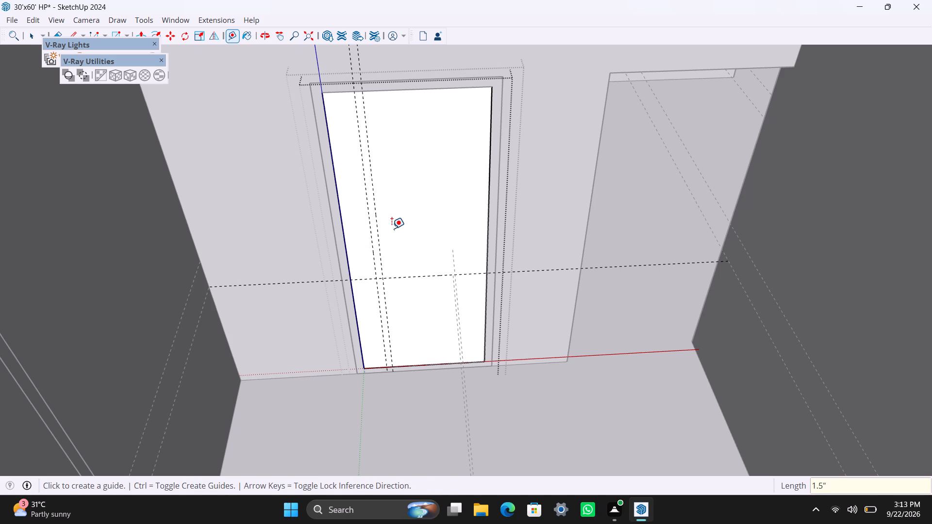
drag(406, 280, 406, 273)
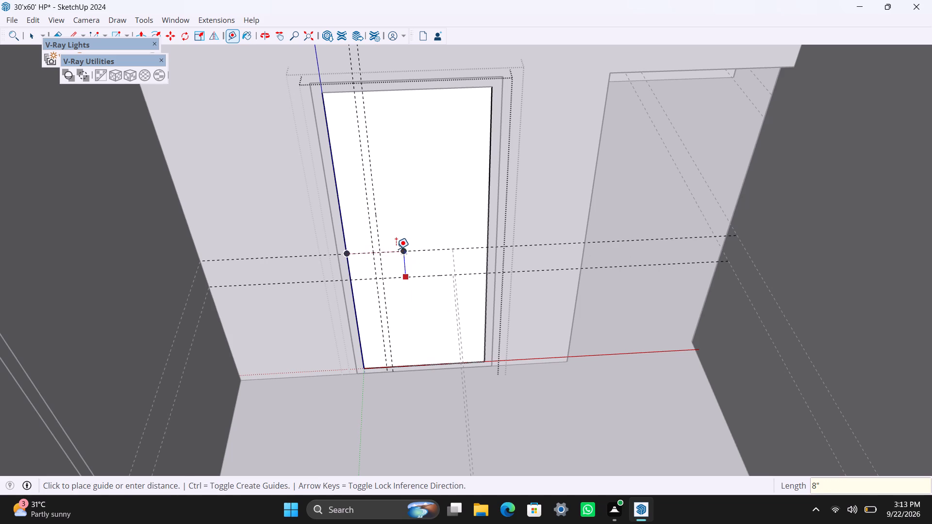
text(8")
key(Return)
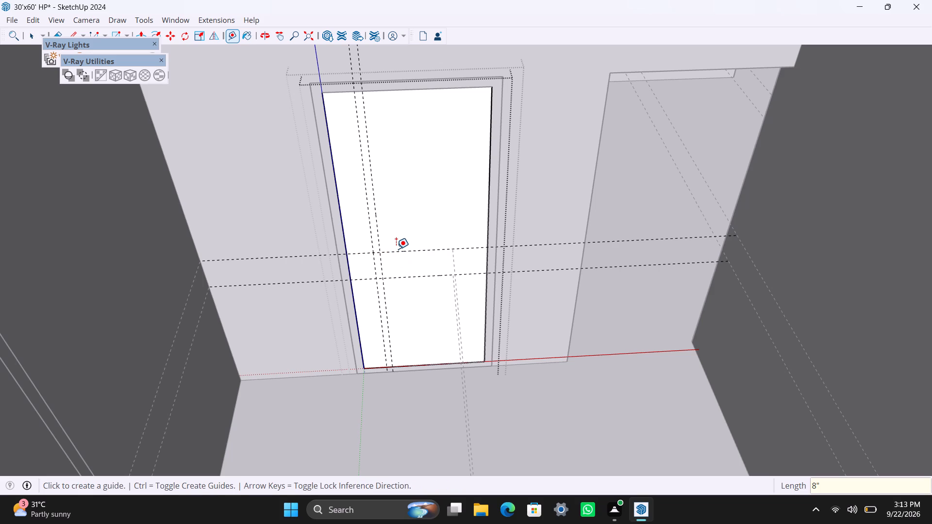
Draw an 8" by 1 1/2" handle rectangle between the guide intersections on the end-wall door panel and make it a group.
key(space)
key(r)
scroll(396, 248, up, 6)
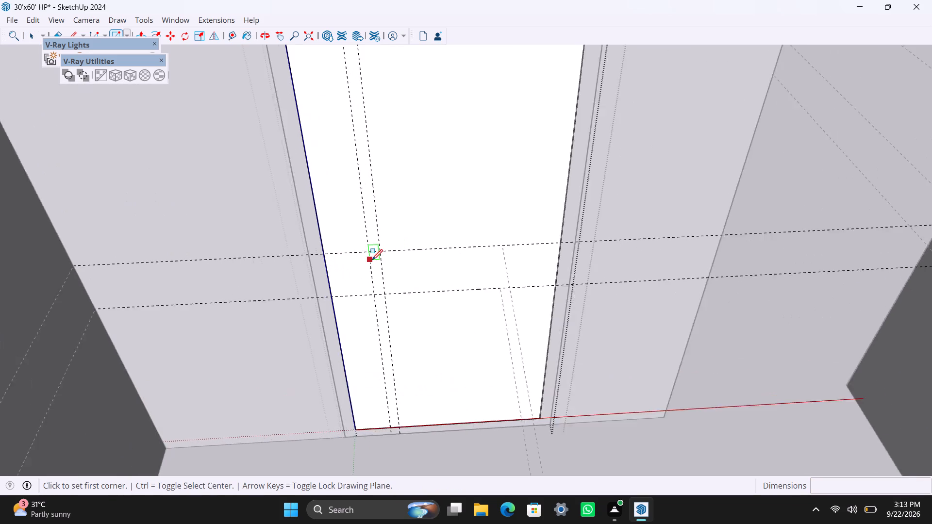
scroll(372, 260, up, 1)
drag(371, 249, 371, 254)
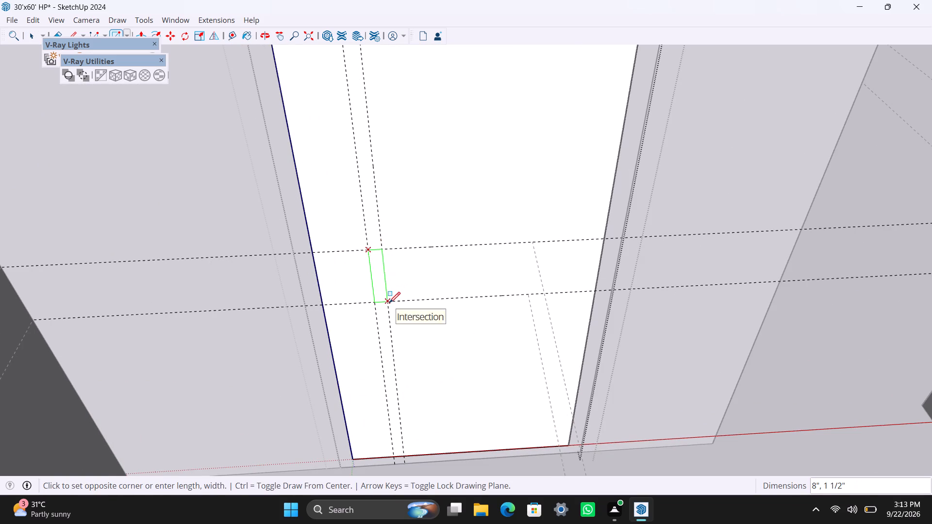
click(389, 303)
key(space)
double_click(383, 290)
right_click(383, 290)
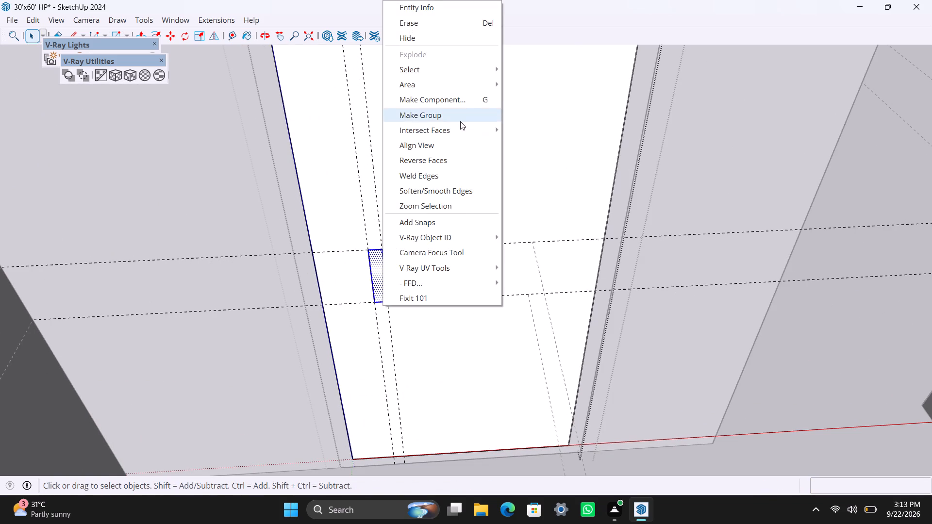
click(460, 121)
Extrude the end-wall door's handle face 0.5" inside its group, and exit the nested door groups.
scroll(381, 262, up, 5)
triple_click(380, 262)
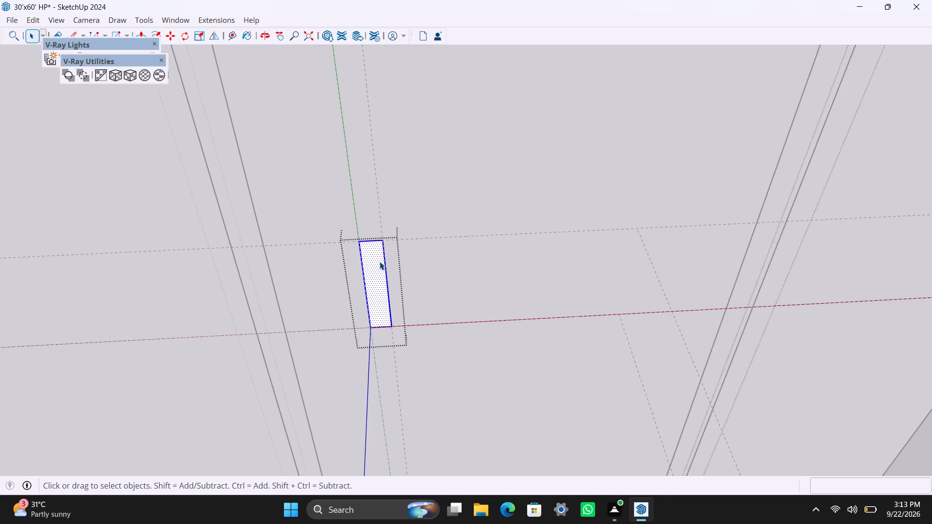
key(p)
click(380, 262)
text(0.5")
key(Return)
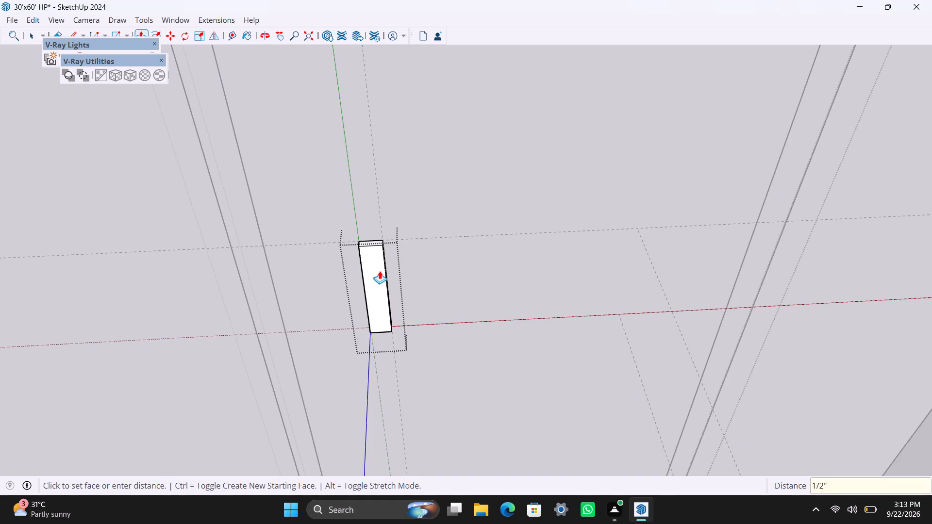
key(space)
scroll(379, 277, down, 20)
scroll(379, 277, down, 2)
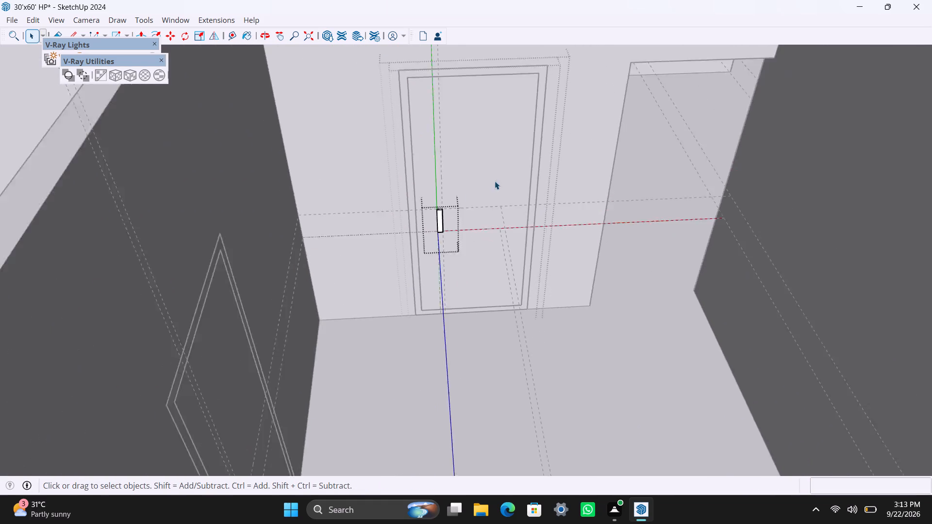
scroll(495, 181, down, 10)
middle_drag(559, 224, 250, 247)
scroll(351, 176, down, 6)
click(675, 259)
click(596, 243)
scroll(314, 181, up, 2)
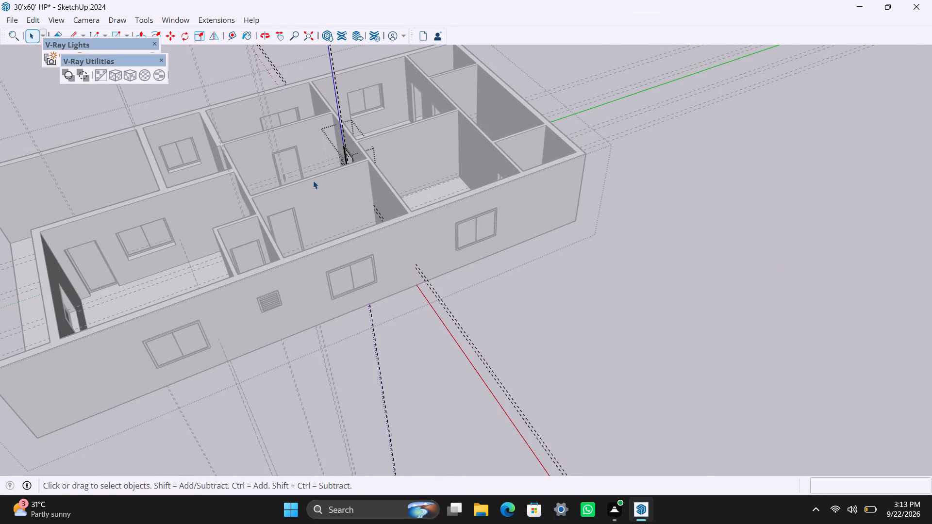
scroll(313, 180, up, 1)
middle_drag(169, 219, 607, 343)
click(631, 144)
In the room with two adjacent doorways, fill the doorway nearer the window wall with a rectangle and make it a group.
scroll(577, 348, up, 2)
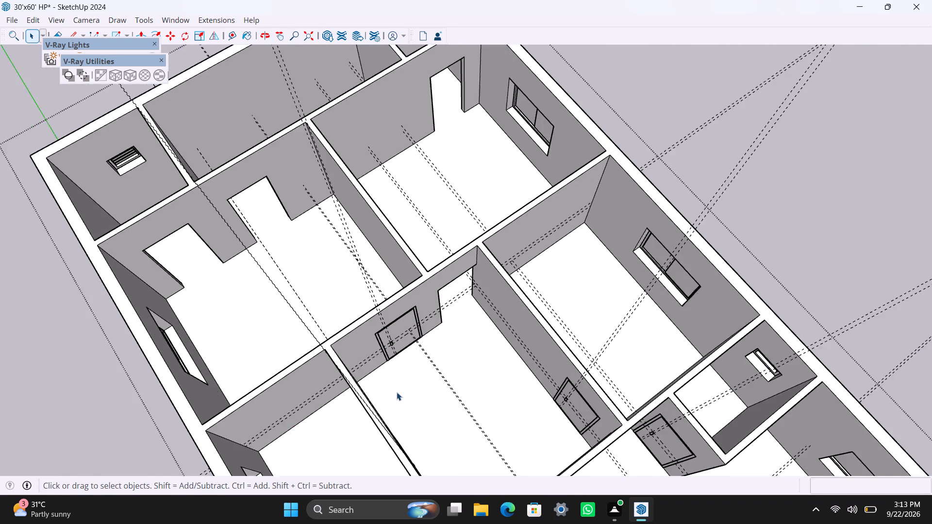
scroll(397, 392, up, 1)
middle_drag(396, 391, 289, 314)
scroll(301, 302, down, 3)
shift+middle_drag(334, 307, 440, 407)
scroll(300, 314, up, 2)
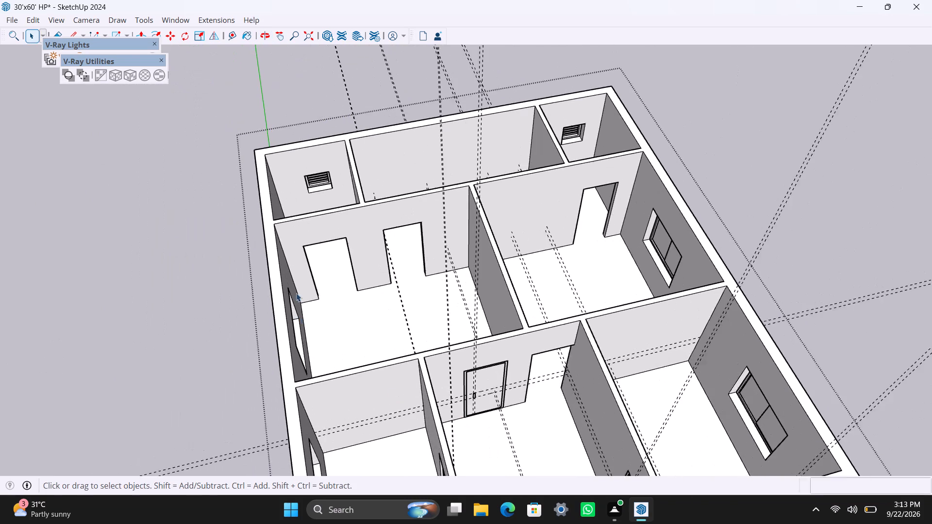
scroll(296, 293, up, 4)
middle_drag(334, 278, 306, 236)
scroll(330, 198, down, 2)
shift+middle_drag(403, 249, 404, 264)
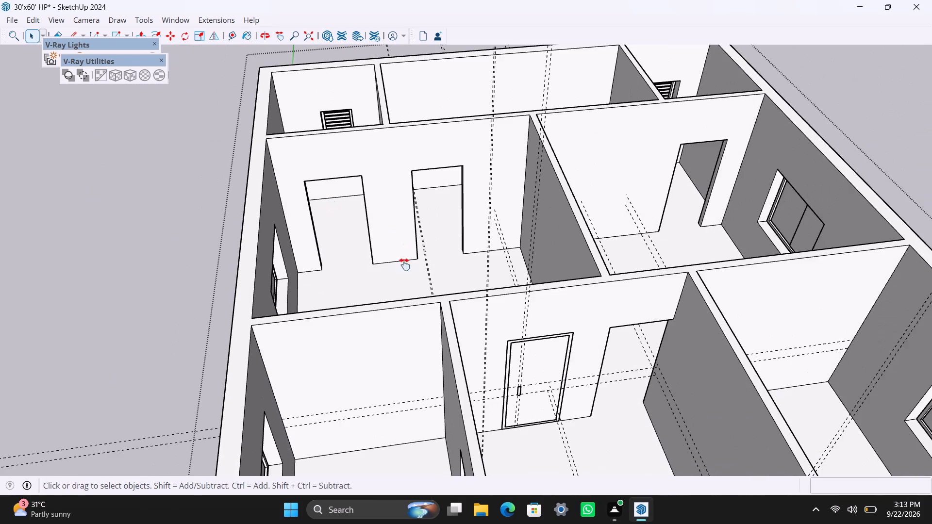
shift+middle_drag(404, 264, 378, 322)
scroll(334, 298, up, 4)
middle_drag(297, 270, 279, 232)
scroll(267, 227, up, 2)
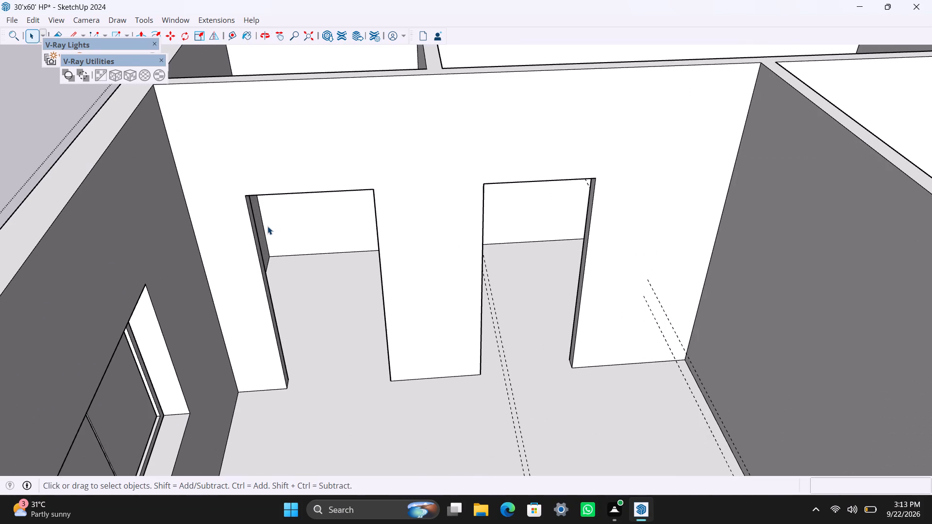
key(r)
click(249, 197)
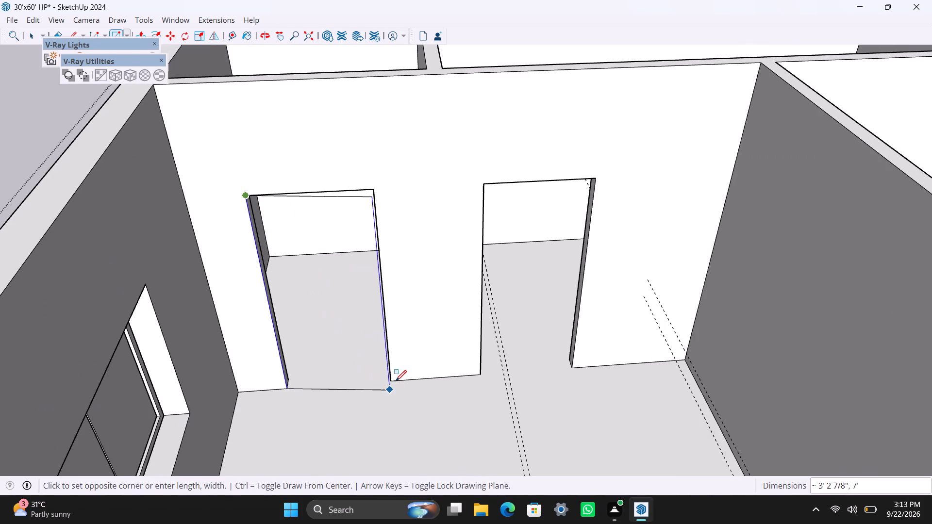
click(395, 381)
key(space)
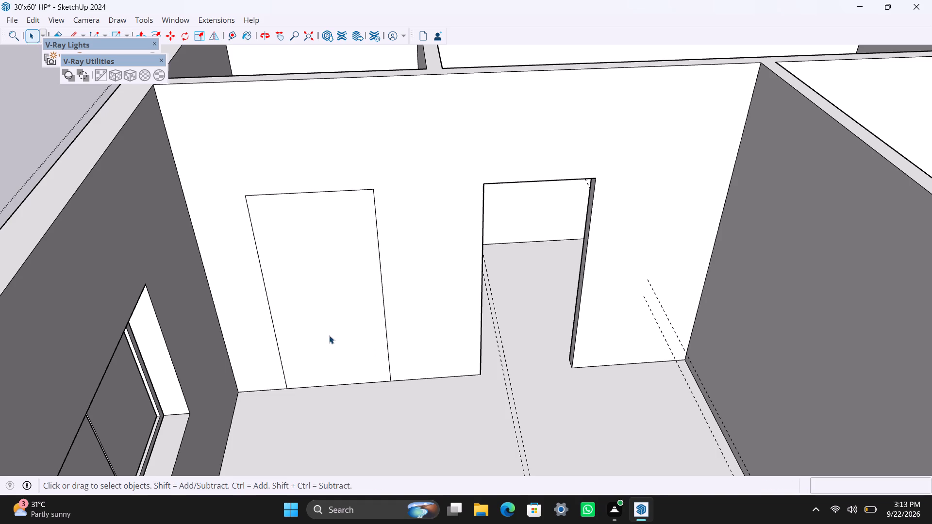
double_click(329, 335)
right_click(329, 335)
click(393, 163)
Inside the new doorway group beside the window wall, offset the face outline 2" inward and delete the inner face.
scroll(283, 282, up, 2)
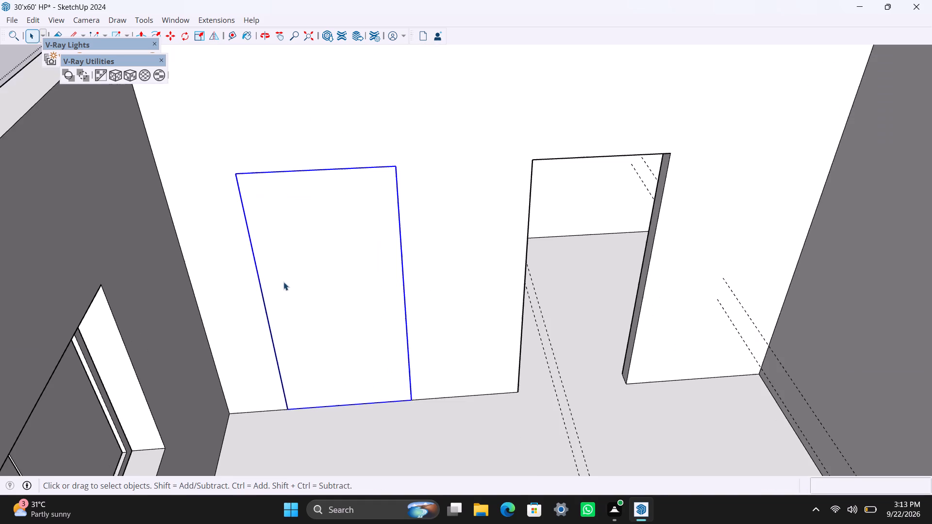
triple_click(281, 254)
key(f)
click(281, 254)
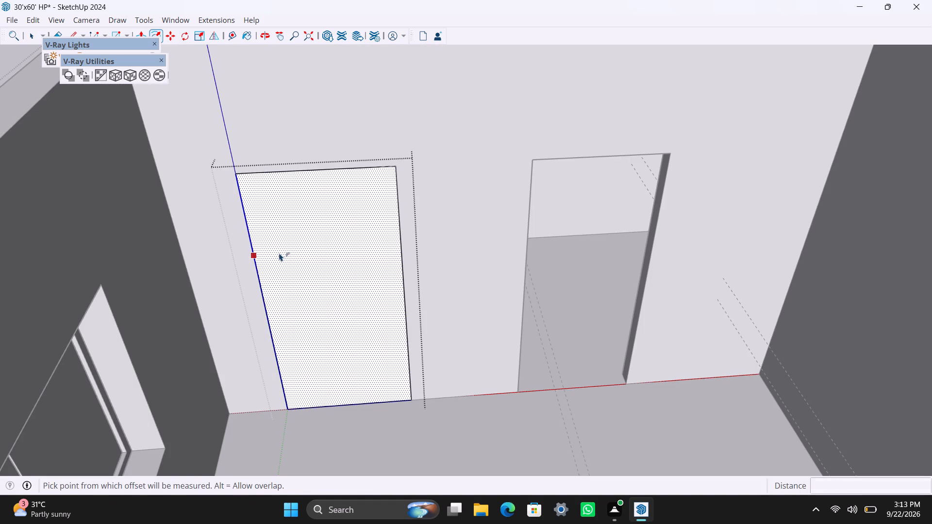
text(2")
key(Return)
key(space)
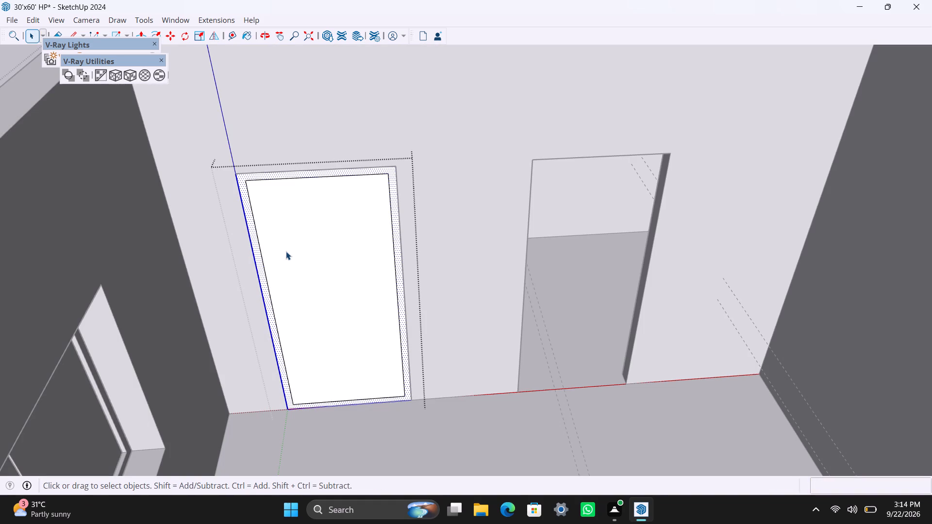
click(312, 264)
key(Delete)
Extrude the remaining frame border of the doorway beside the window wall 2.5".
scroll(292, 382, up, 4)
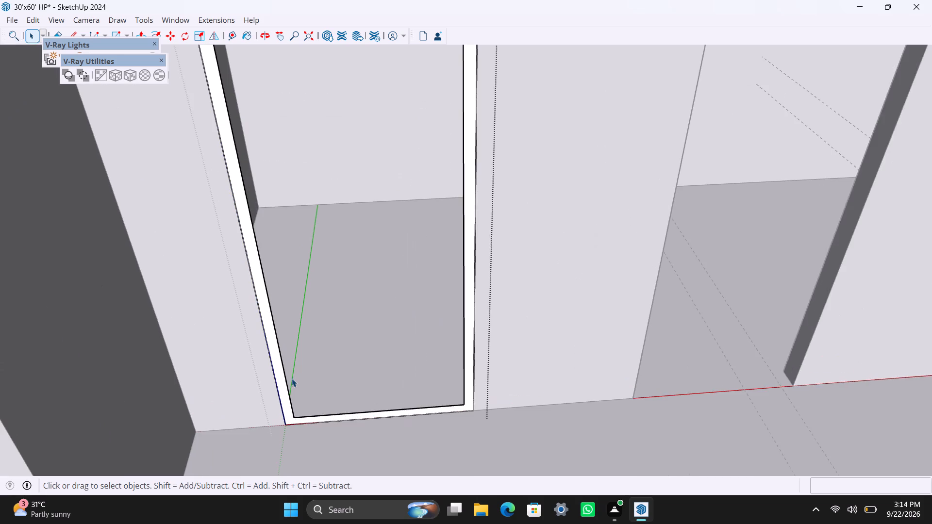
scroll(291, 377, up, 2)
click(276, 367)
key(p)
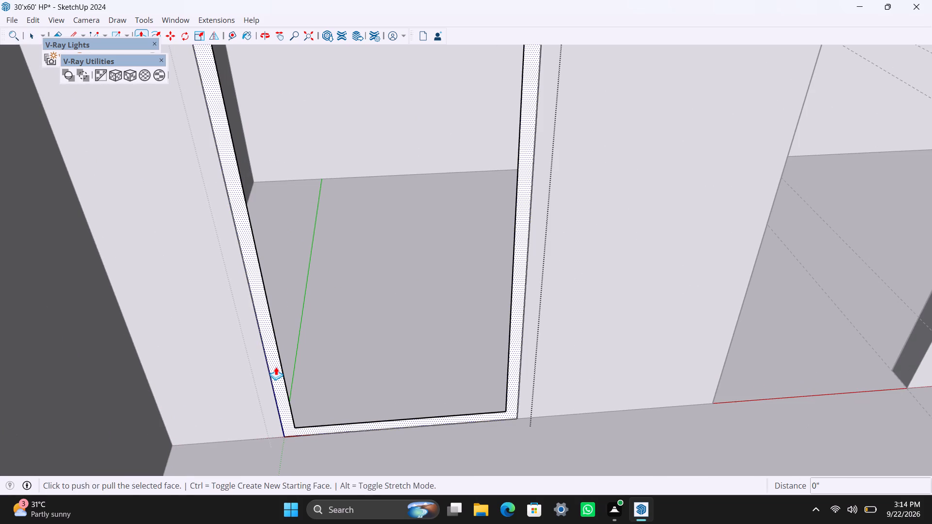
click(276, 367)
text(2.5")
key(Return)
key(space)
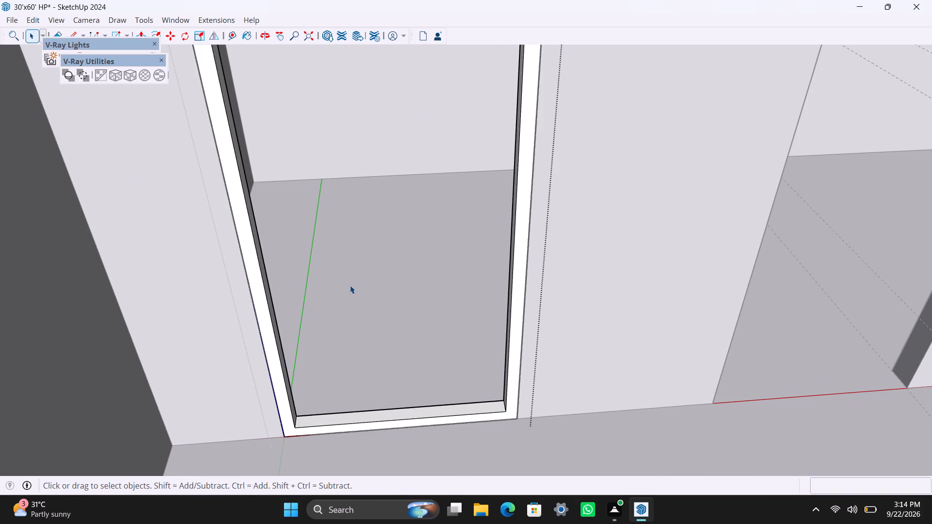
Draw a 6'8" high rectangle filling the opening inside this new door frame and make it a group.
scroll(350, 285, down, 6)
middle_drag(326, 286, 320, 286)
key(r)
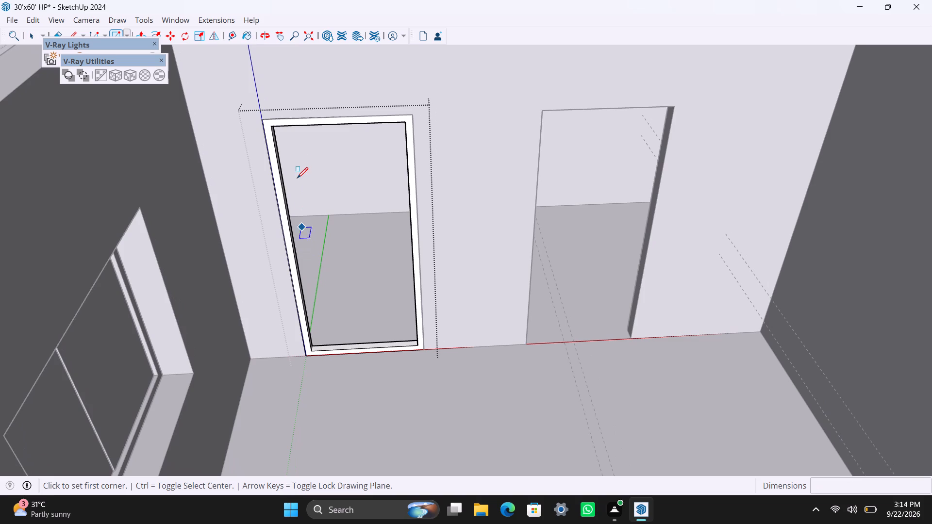
click(272, 126)
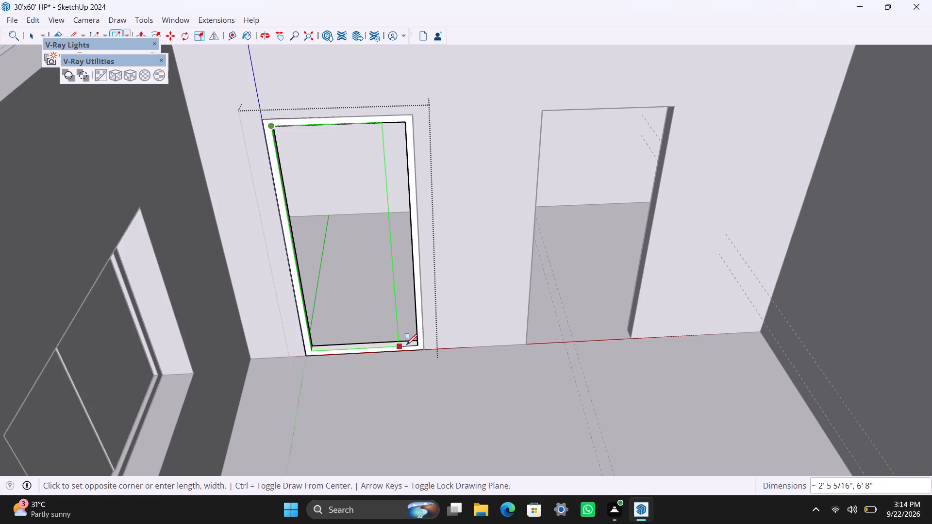
click(414, 345)
key(space)
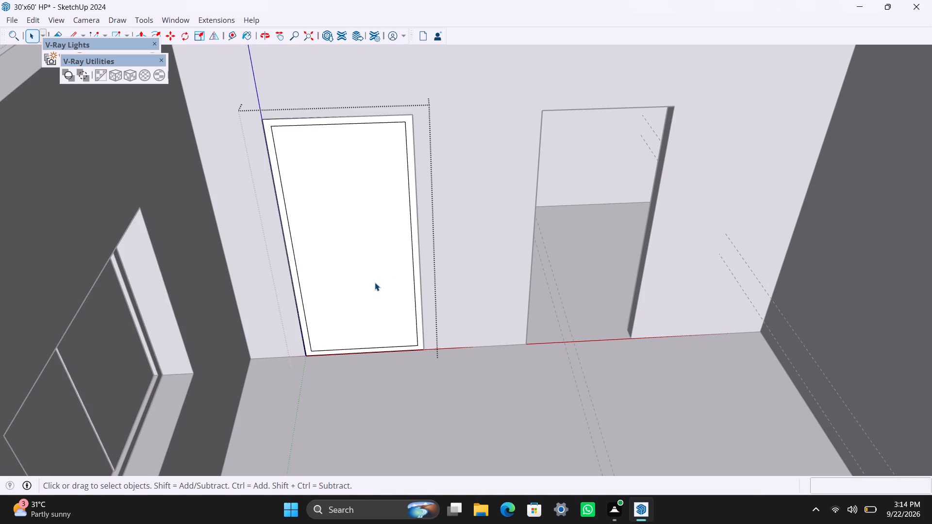
double_click(375, 282)
right_click(373, 282)
click(438, 121)
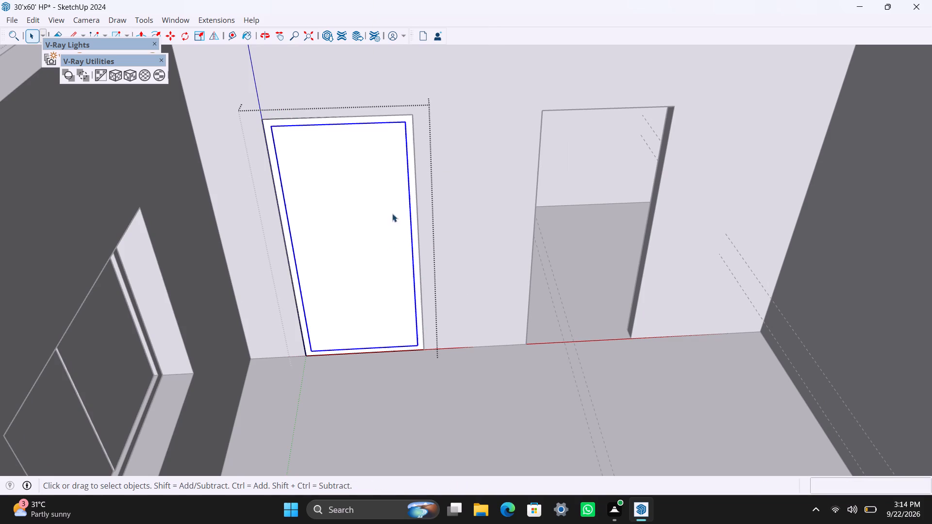
Extrude the new door panel face 18 mm inside its group.
triple_click(382, 270)
key(p)
click(382, 271)
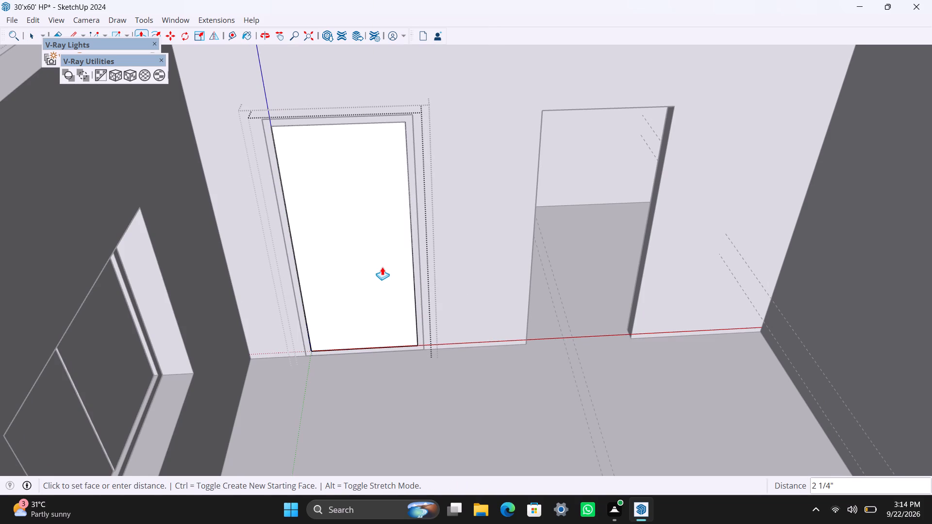
text(18MM)
key(Return)
key(space)
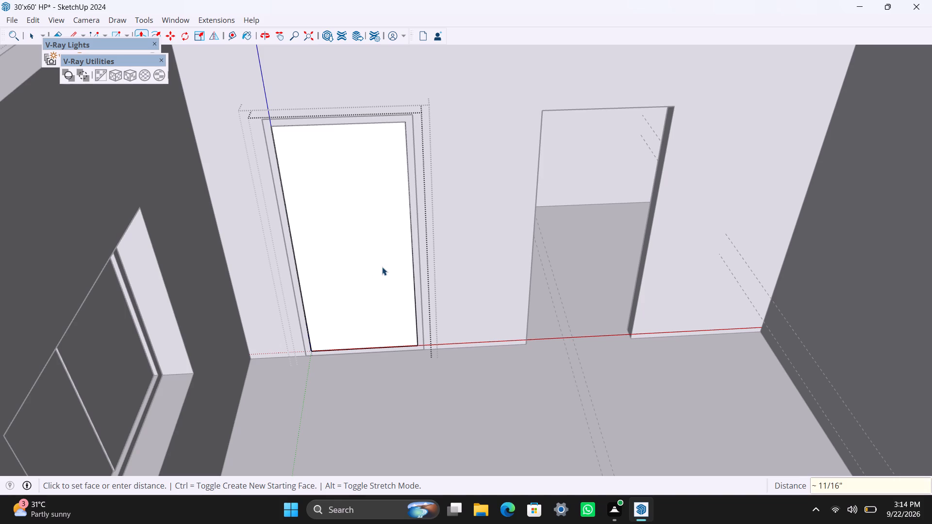
Place a horizontal guide 4' below the top edge of the door panel beside the window wall, and another 8" above it.
key(t)
click(358, 125)
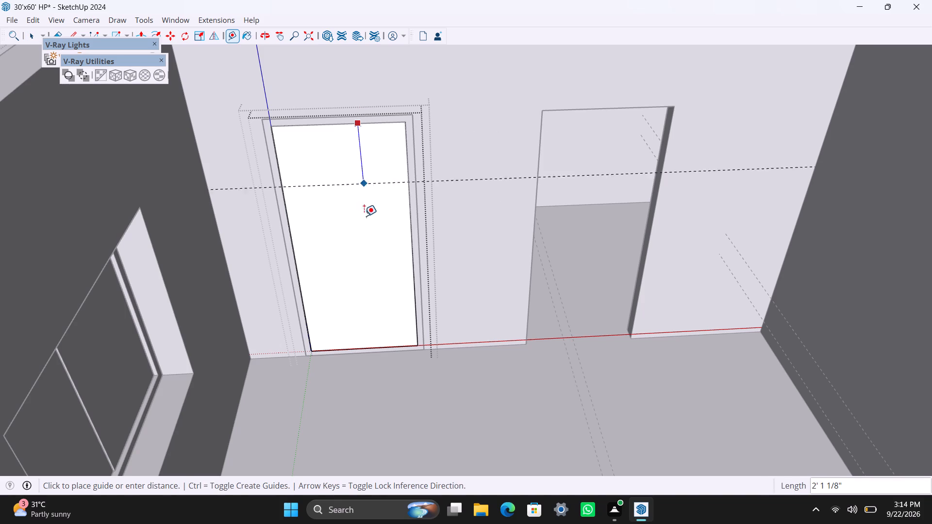
text(4')
key(Return)
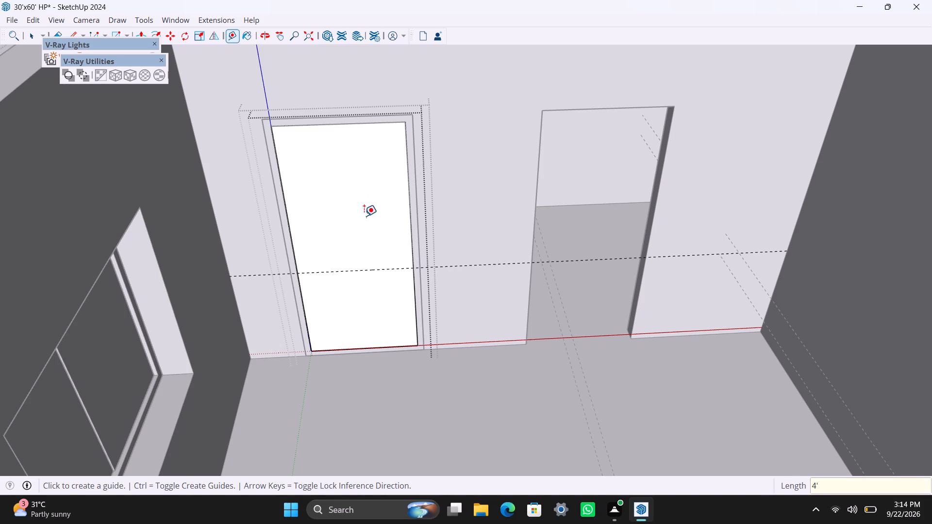
click(340, 274)
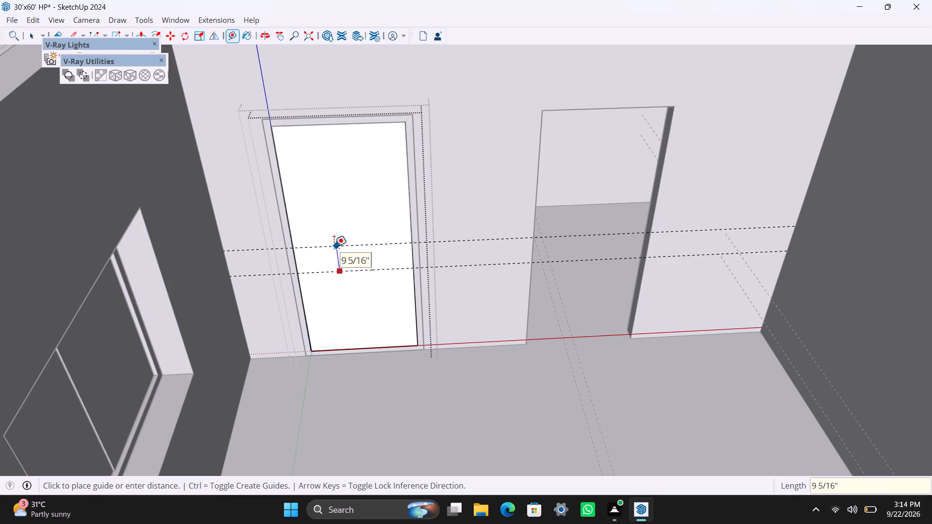
text(8")
key(Return)
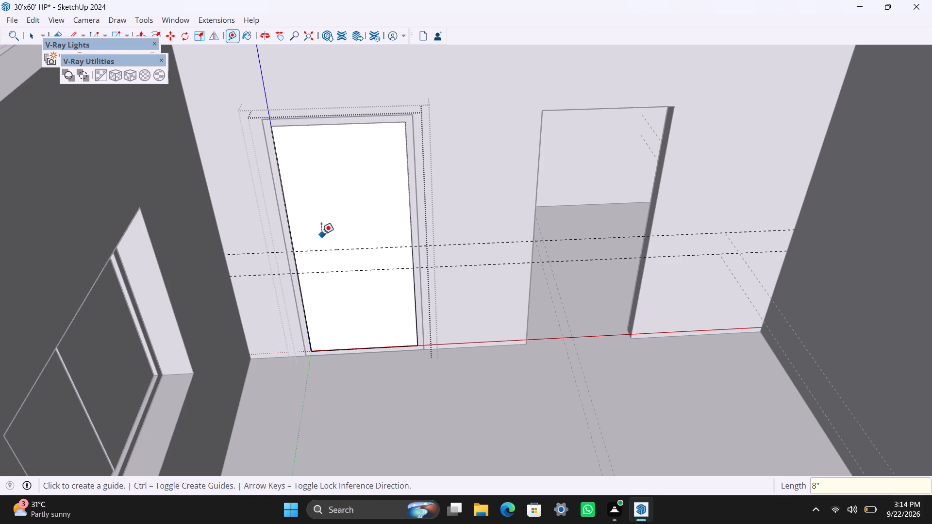
Place a vertical guide 6" in from the panel edge nearest the window wall, and another 1.5" further in.
click(288, 215)
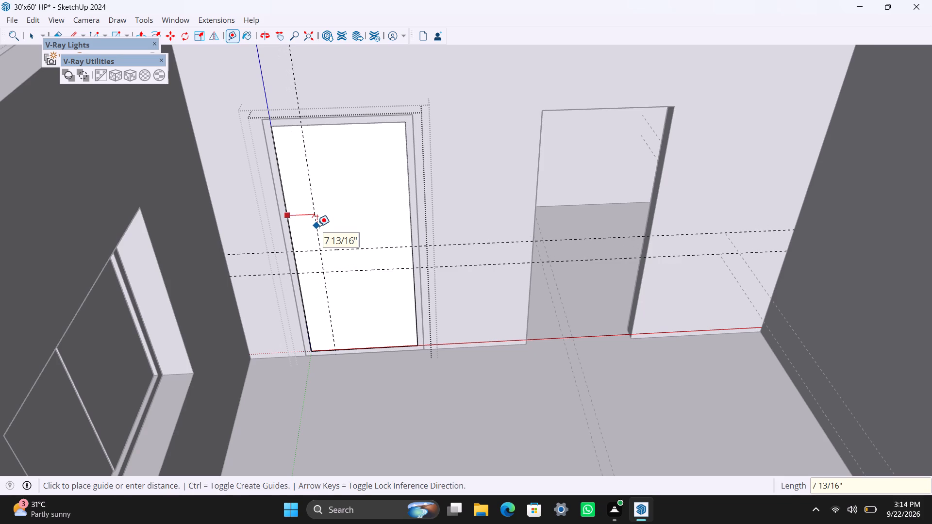
text(6")
key(Return)
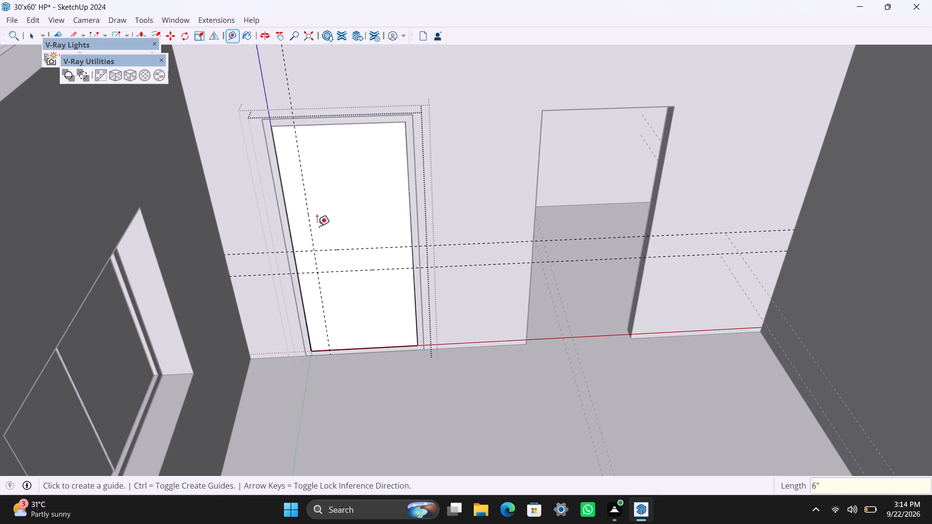
click(311, 213)
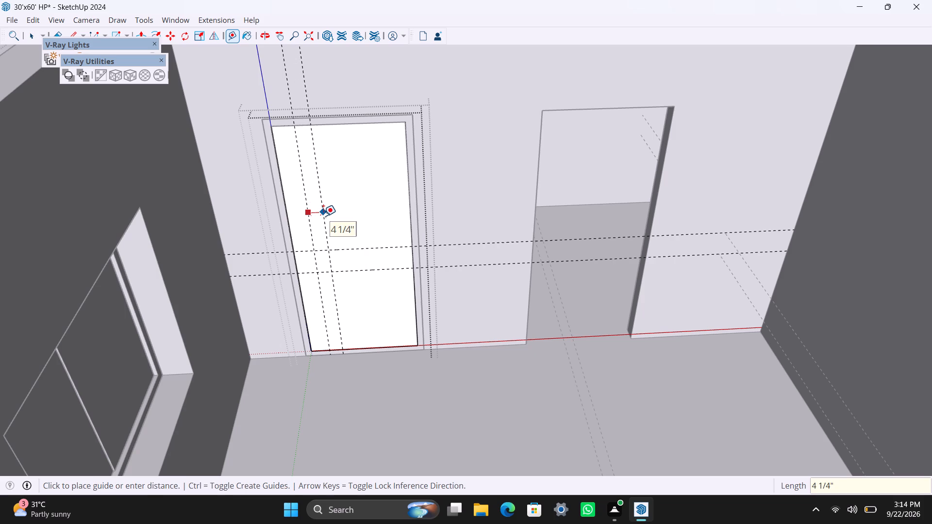
text(1.5")
key(Return)
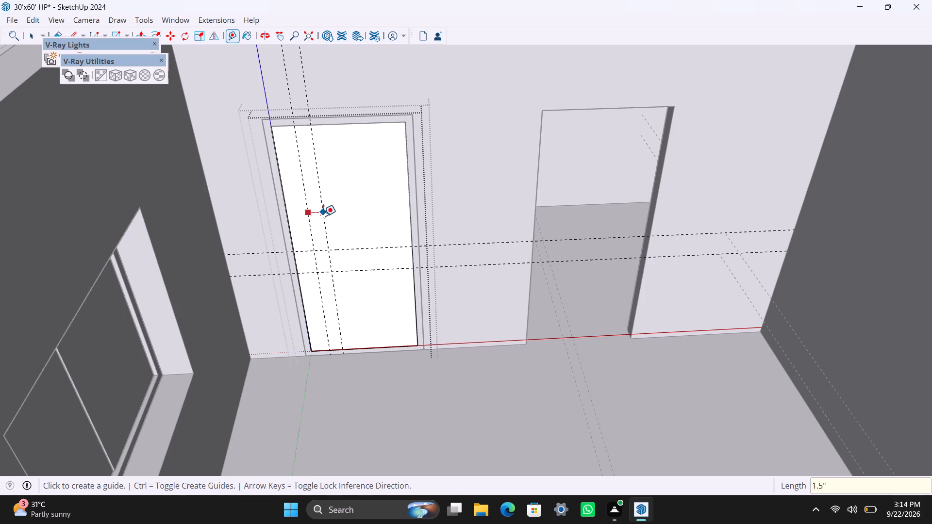
key(space)
Draw the handle rectangle between the four guide intersections on the door panel and make it a group.
scroll(300, 275, up, 9)
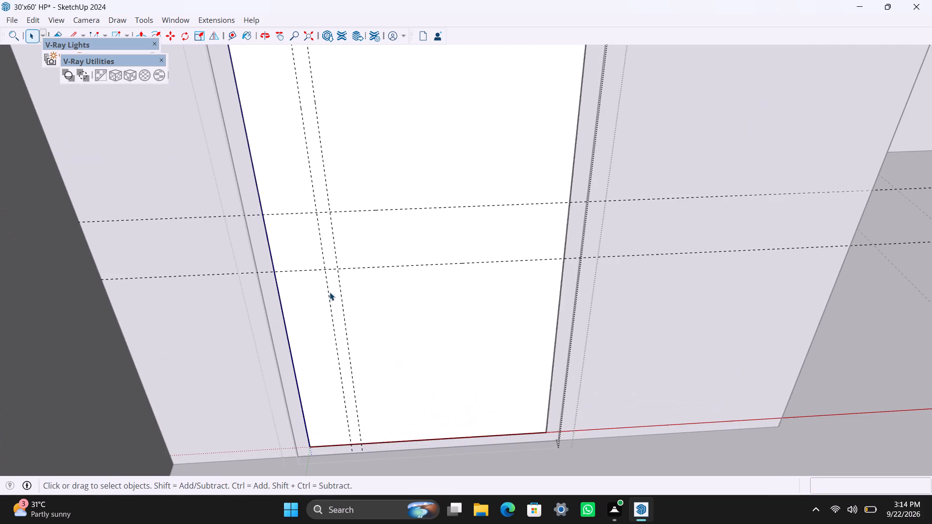
key(r)
drag(333, 211, 331, 221)
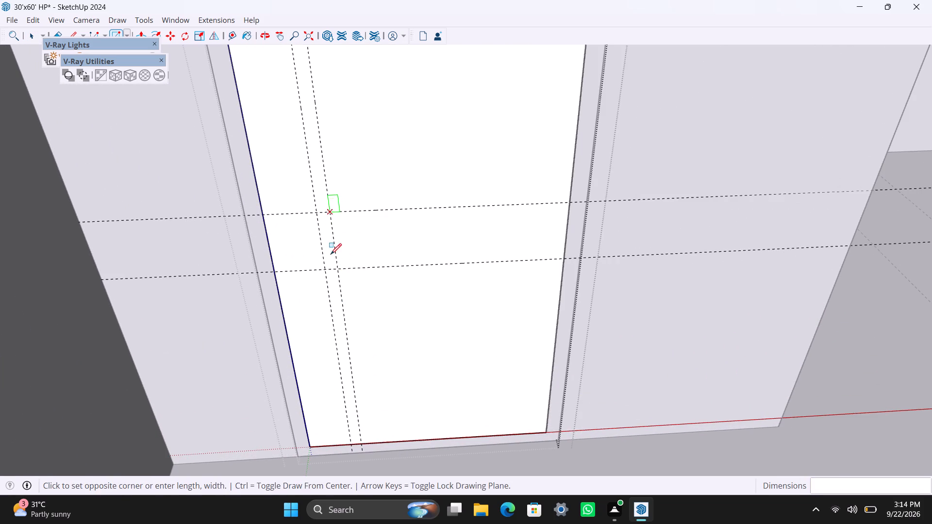
click(327, 270)
key(space)
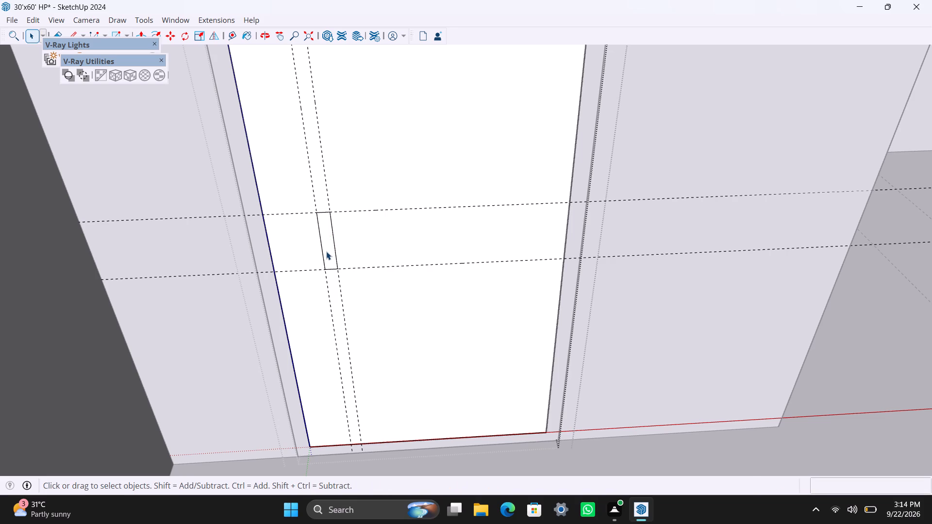
double_click(326, 251)
right_click(327, 251)
click(377, 119)
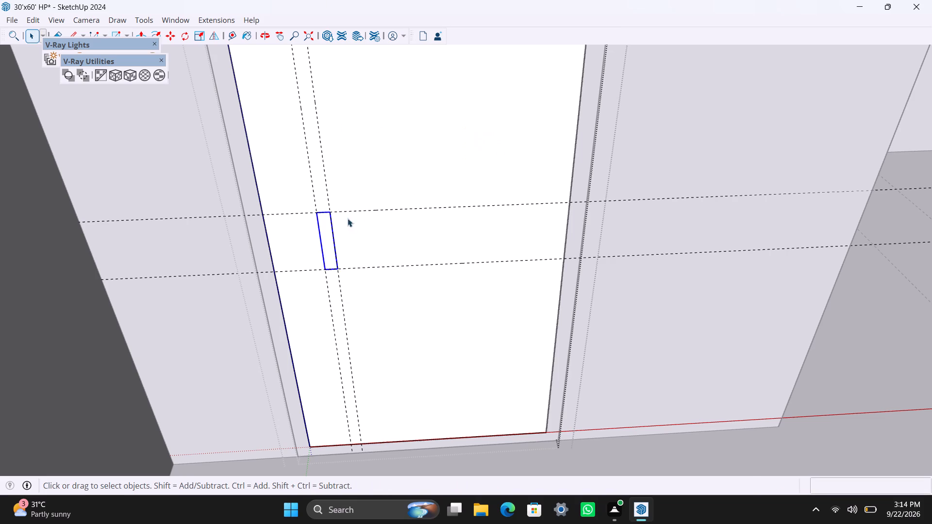
Extrude the handle face 0.5" inside its group, and close the handle, panel and door groups.
scroll(310, 255, up, 4)
triple_click(337, 229)
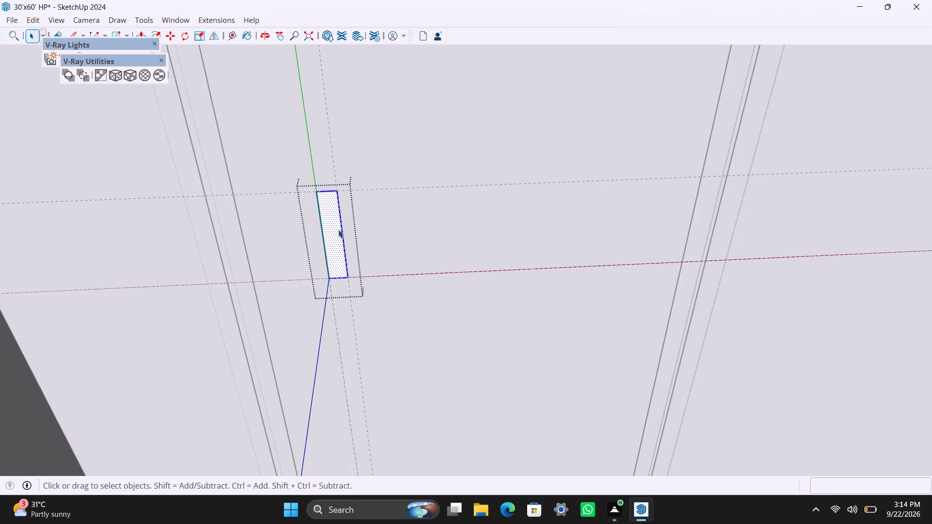
key(p)
click(338, 229)
text(0.5")
key(Return)
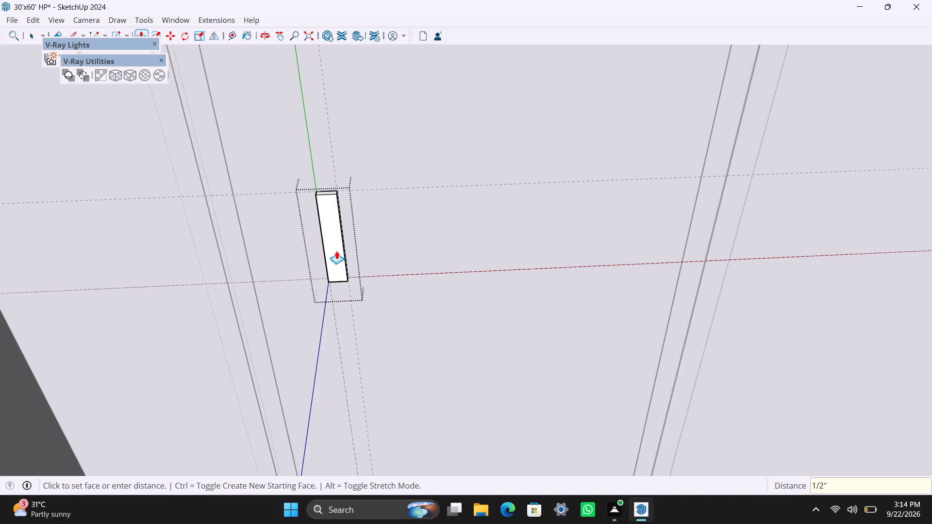
key(space)
scroll(341, 242, down, 11)
scroll(424, 271, down, 3)
shift+middle_drag(411, 273, 356, 282)
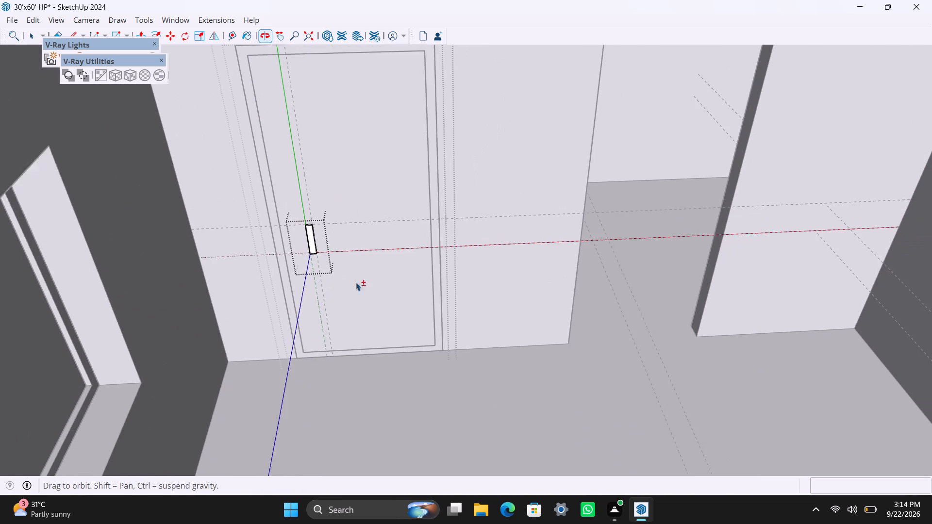
shift+middle_drag(356, 282, 357, 281)
click(495, 366)
scroll(481, 330, down, 4)
middle_drag(440, 299, 291, 332)
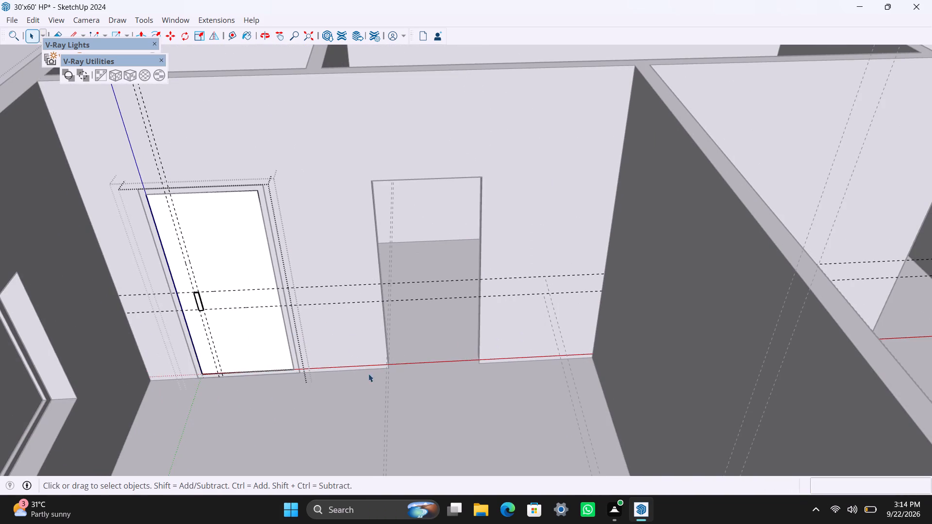
click(386, 391)
scroll(369, 279, up, 1)
click(373, 483)
click(382, 434)
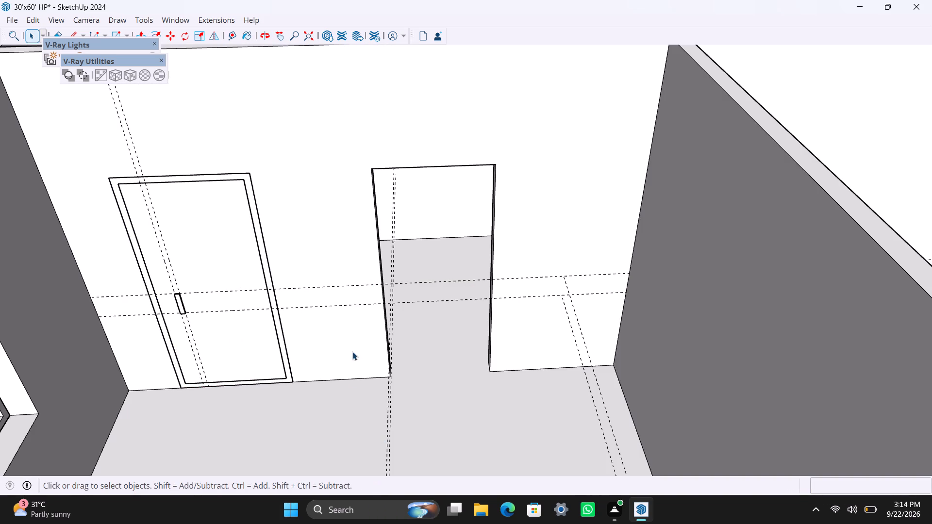
Draw a 7' by 3' rectangle filling the adjacent open doorway in the same wall and make it a group.
middle_drag(364, 348, 378, 344)
key(r)
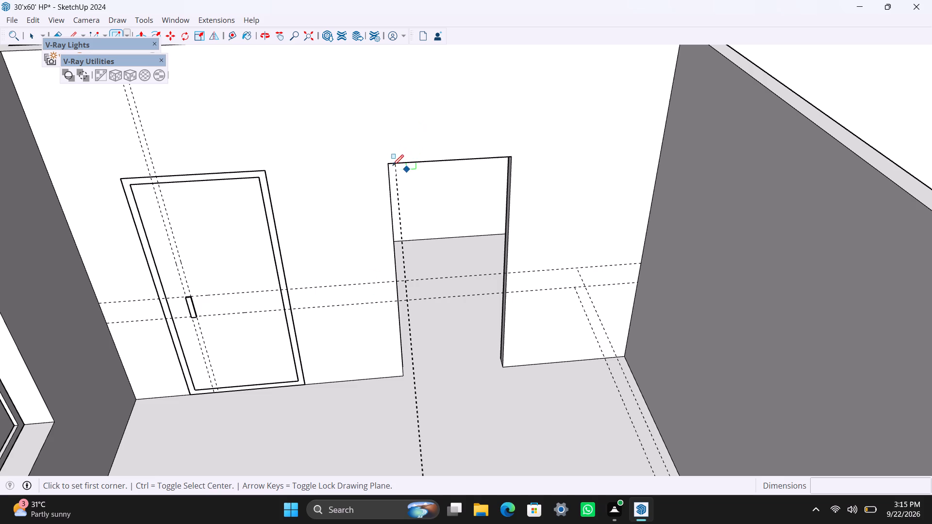
click(391, 163)
click(502, 366)
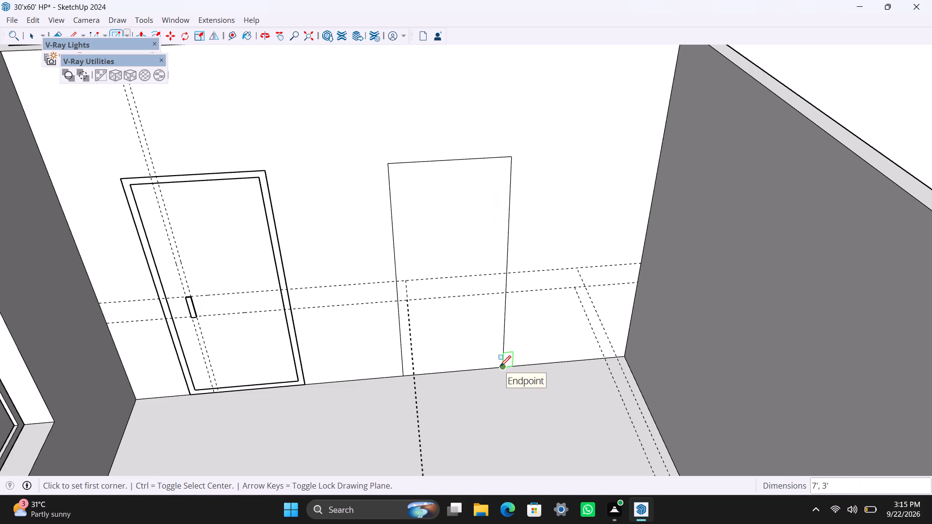
key(space)
double_click(438, 246)
right_click(438, 246)
click(511, 115)
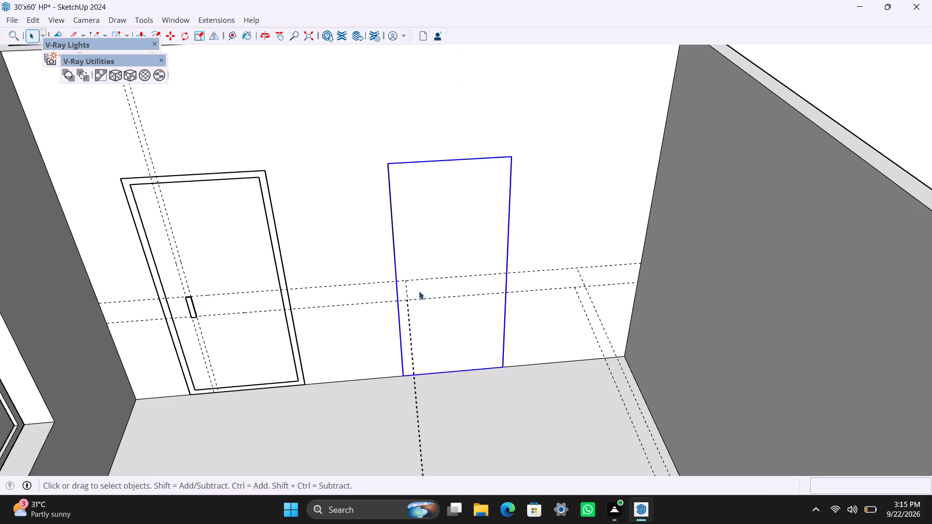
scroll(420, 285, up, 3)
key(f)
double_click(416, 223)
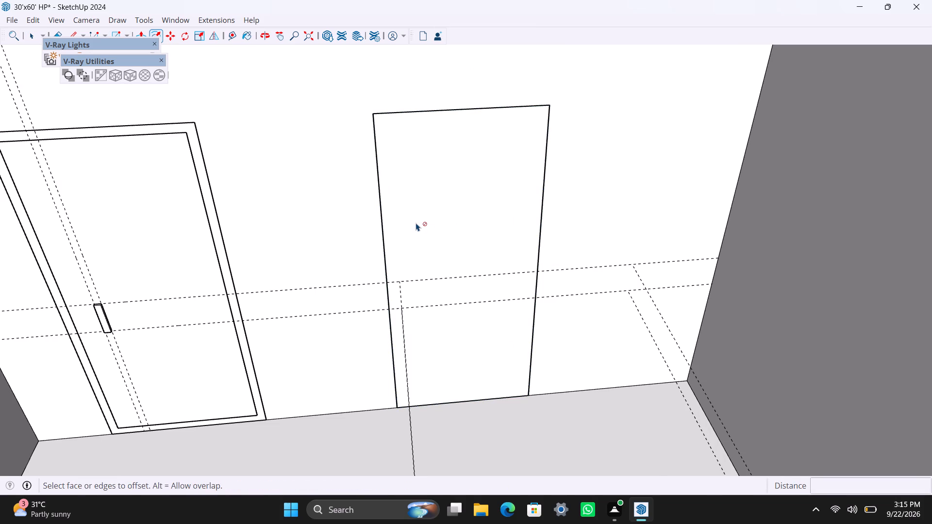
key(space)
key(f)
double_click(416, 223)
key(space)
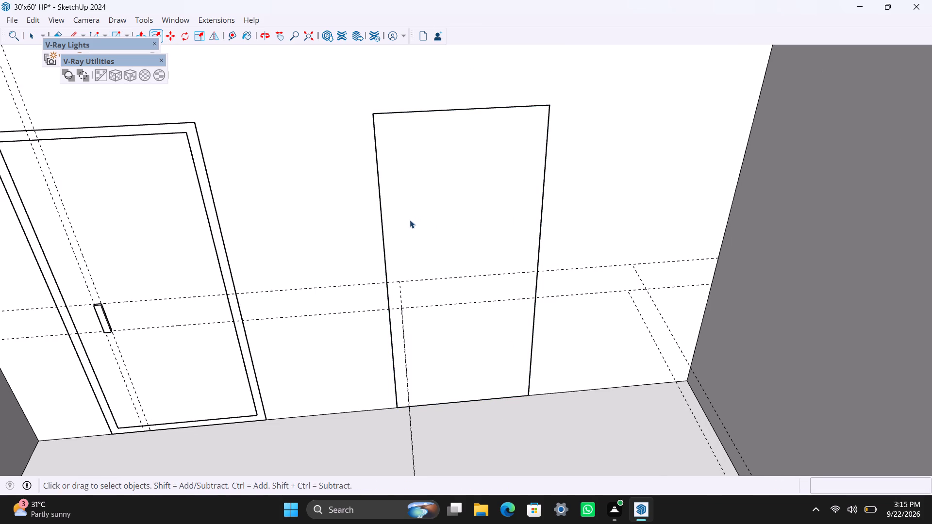
Inside the adjacent doorway's new group, offset the face outline 2" inward and delete the inner face.
triple_click(410, 219)
key(f)
click(403, 205)
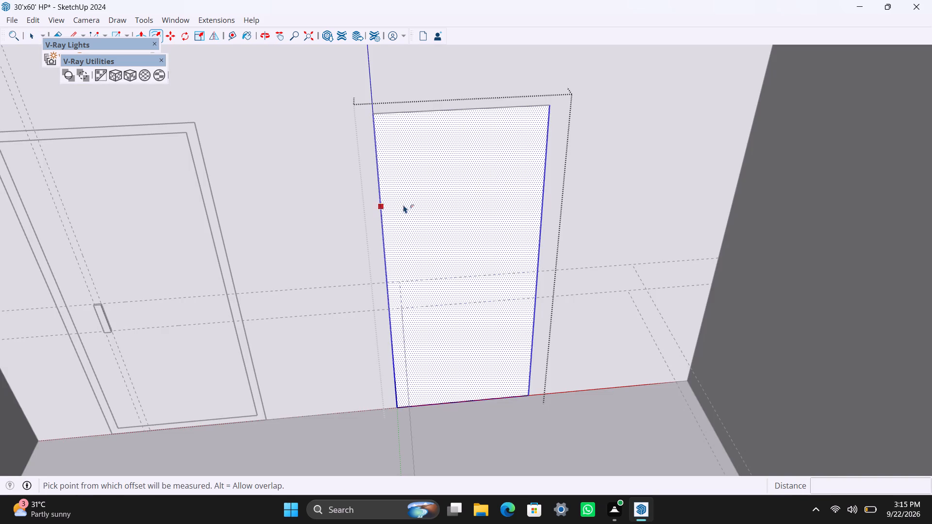
text(2")
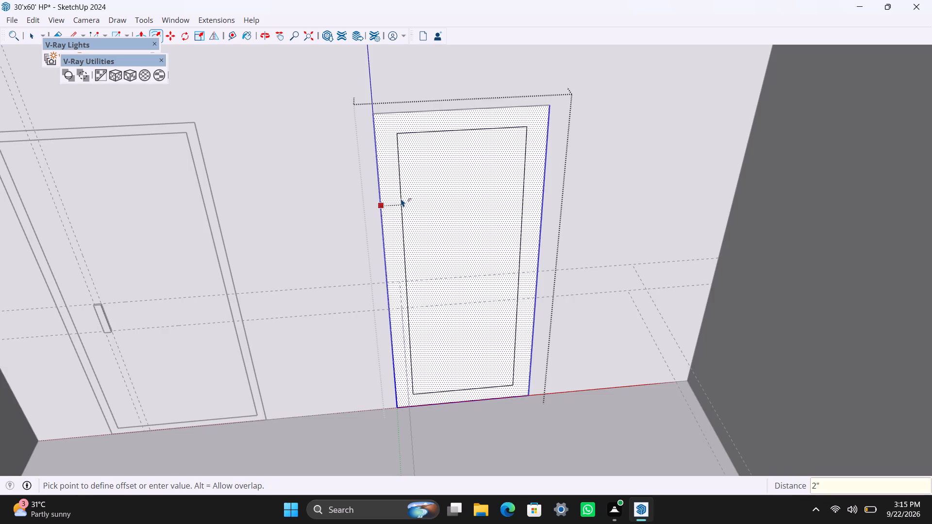
key(Return)
key(space)
click(428, 229)
key(Delete)
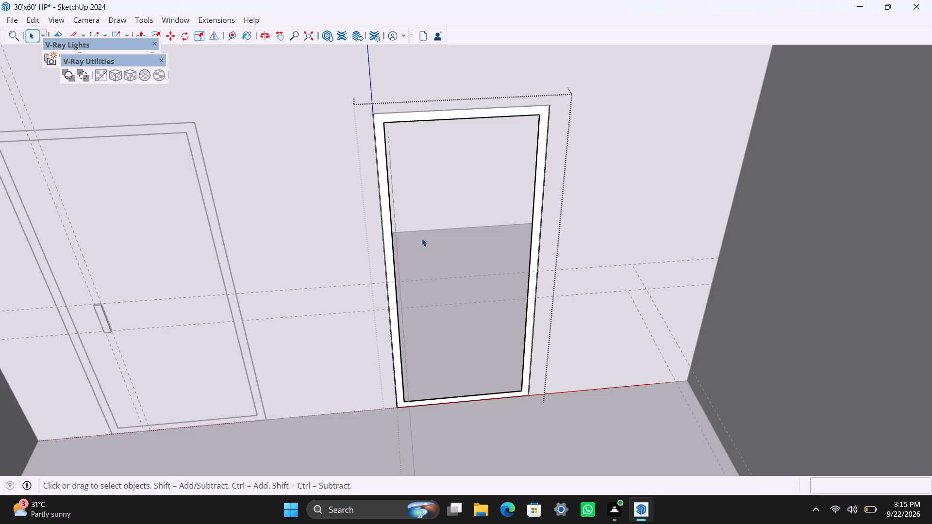
Extrude the remaining frame border of the second doorway 2.5".
scroll(398, 271, up, 4)
click(388, 257)
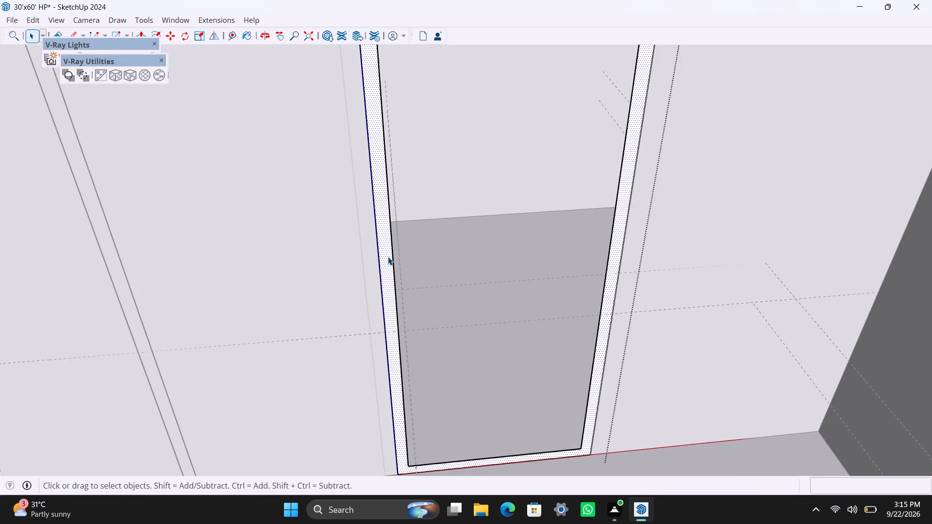
key(p)
click(388, 257)
text(2.5")
key(Return)
key(space)
Draw a 6'8" high rectangle filling the opening inside the second door frame and make it a group.
scroll(372, 213, down, 3)
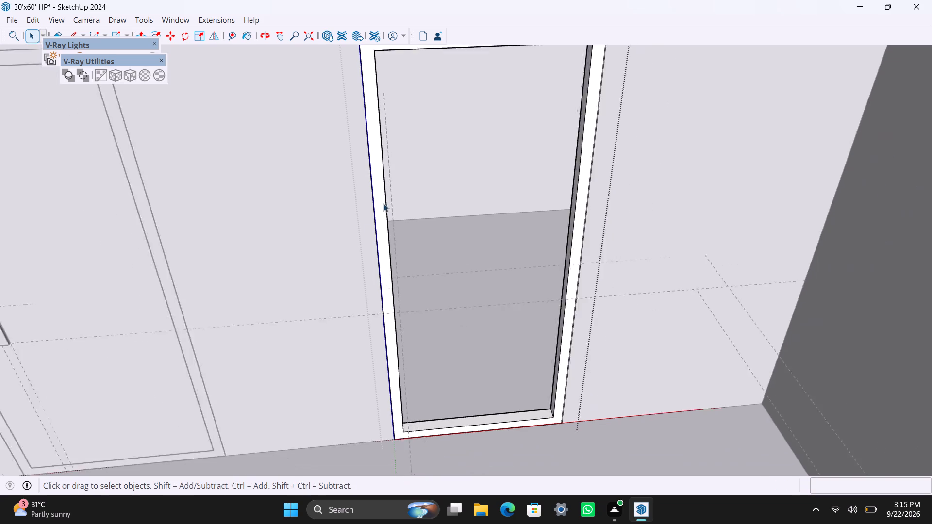
scroll(383, 203, down, 7)
middle_drag(387, 250, 337, 259)
scroll(355, 201, up, 1)
key(r)
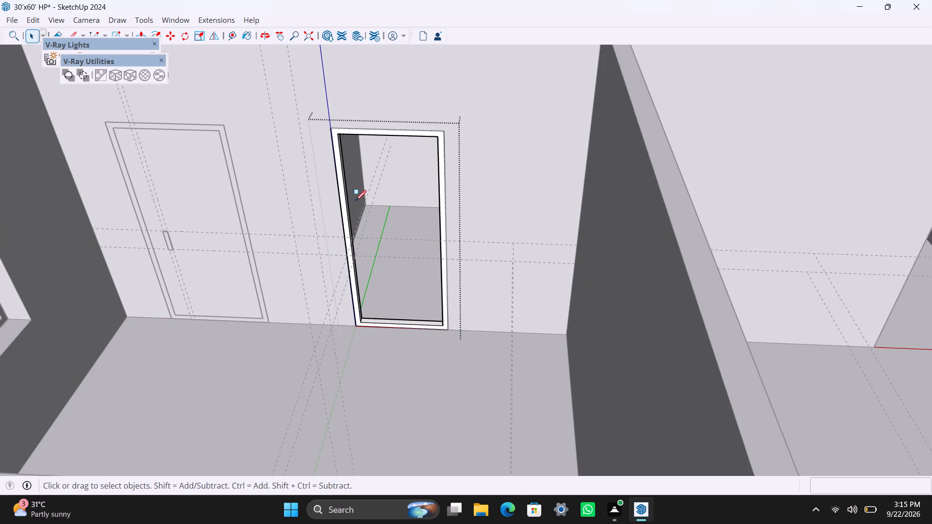
click(340, 133)
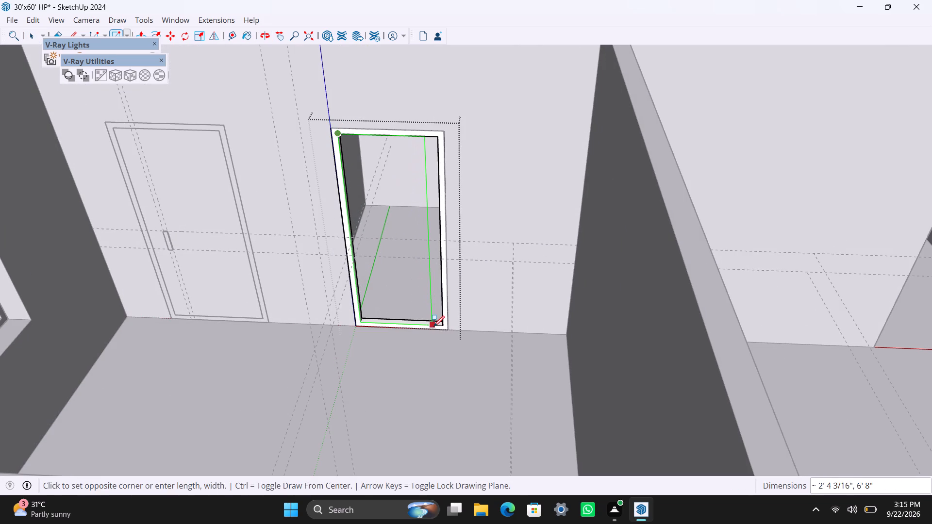
click(440, 327)
key(space)
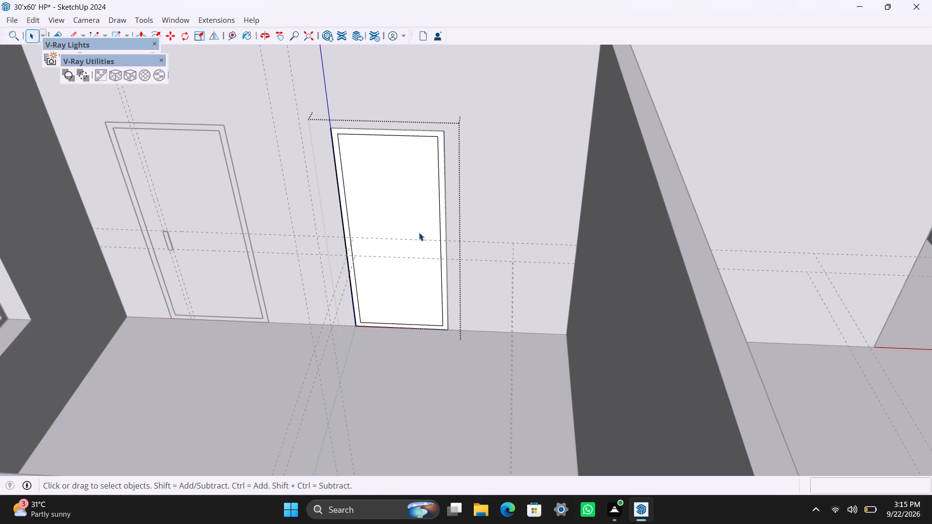
double_click(419, 232)
right_click(419, 232)
click(481, 344)
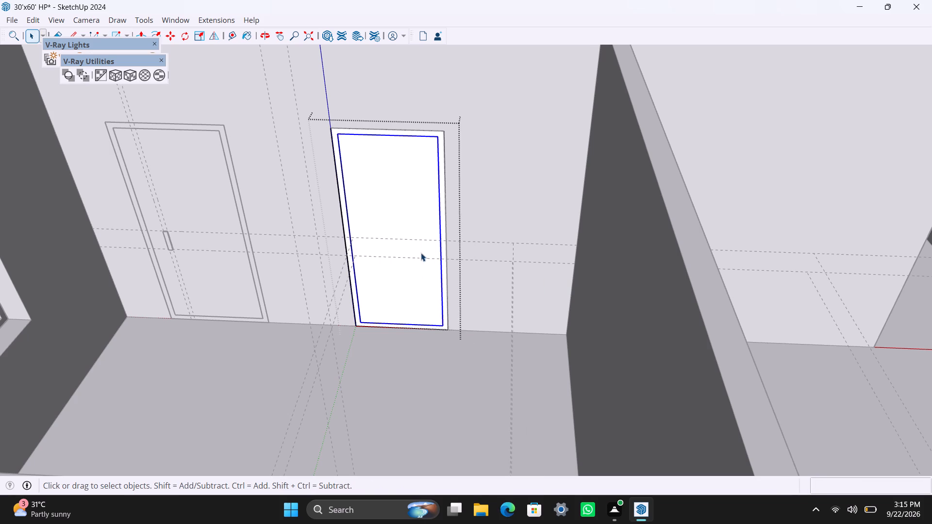
Extrude the second door's panel face 18 mm inside its group.
triple_click(395, 177)
key(p)
click(395, 186)
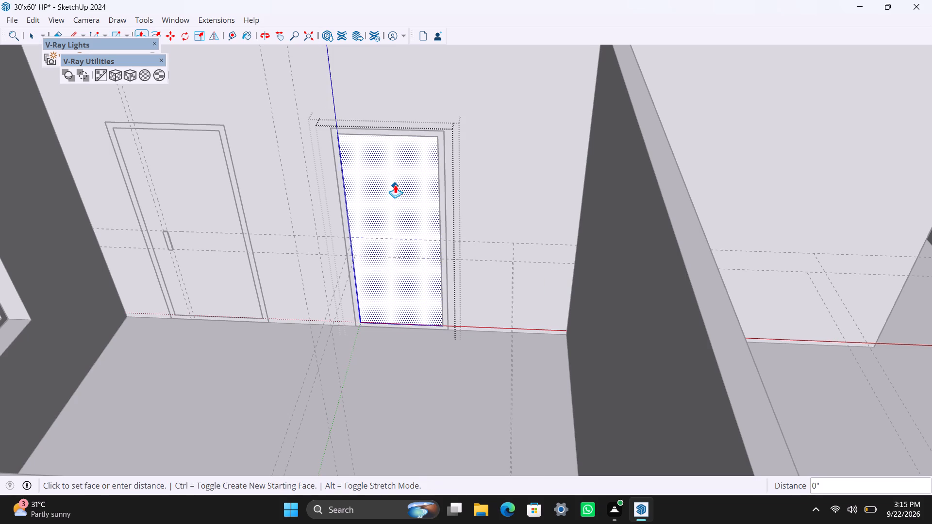
text(18MM)
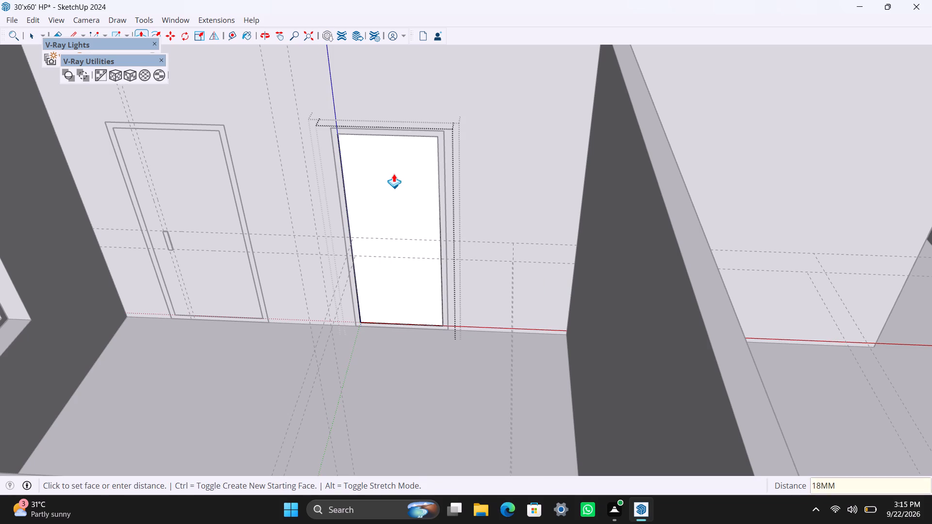
key(Return)
key(space)
Place handle guides on the second door panel: 4' below its top edge, 8" above that, 6" from the side edge, and 1.5" further in.
scroll(394, 174, up, 4)
middle_drag(423, 182, 449, 177)
scroll(448, 175, down, 1)
scroll(435, 148, up, 1)
key(t)
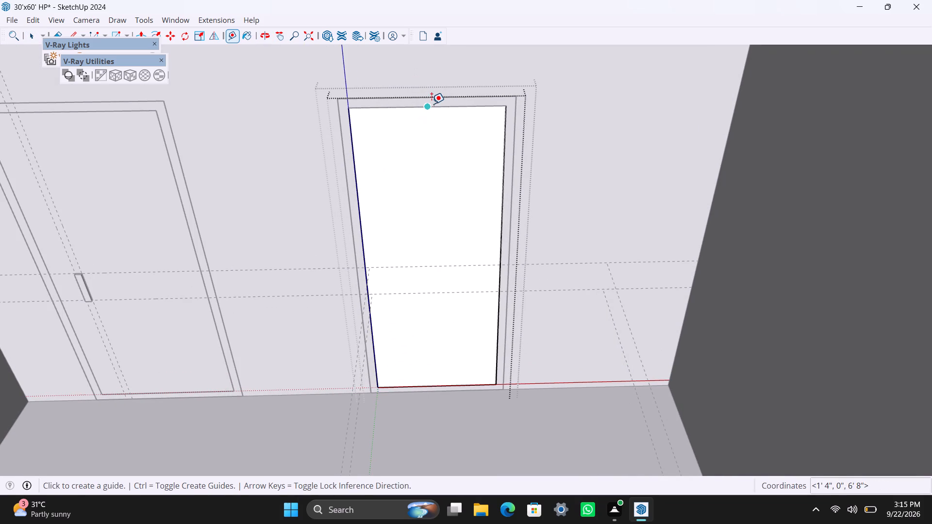
click(432, 105)
text(4')
key(Return)
click(358, 230)
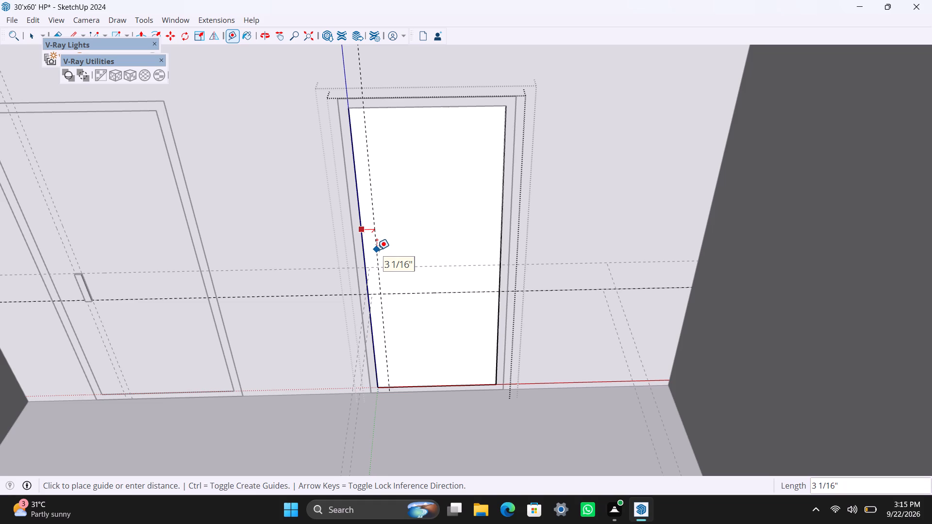
text(6")
key(Return)
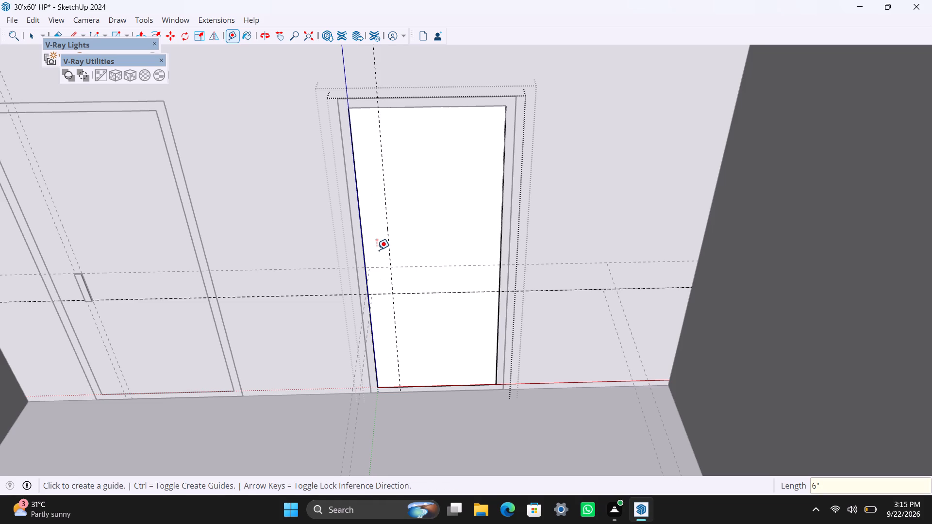
click(387, 238)
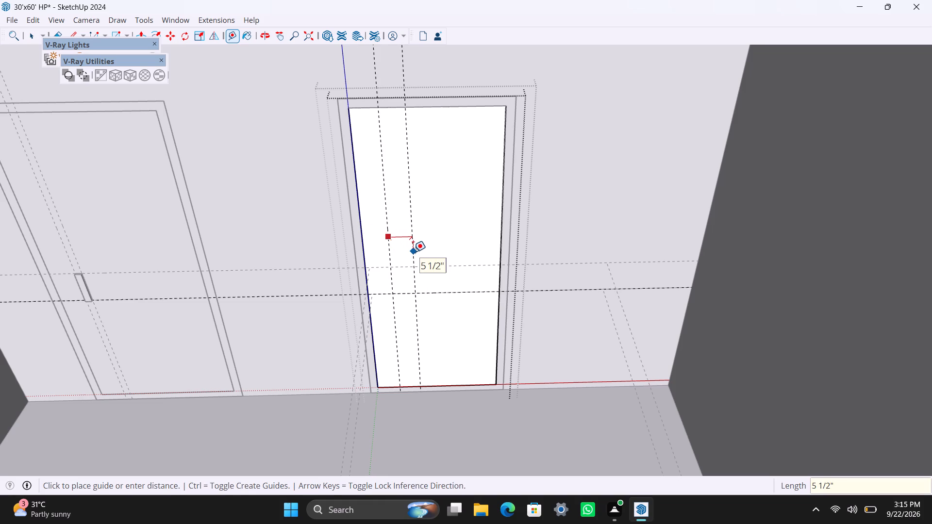
text(1.5")
key(Return)
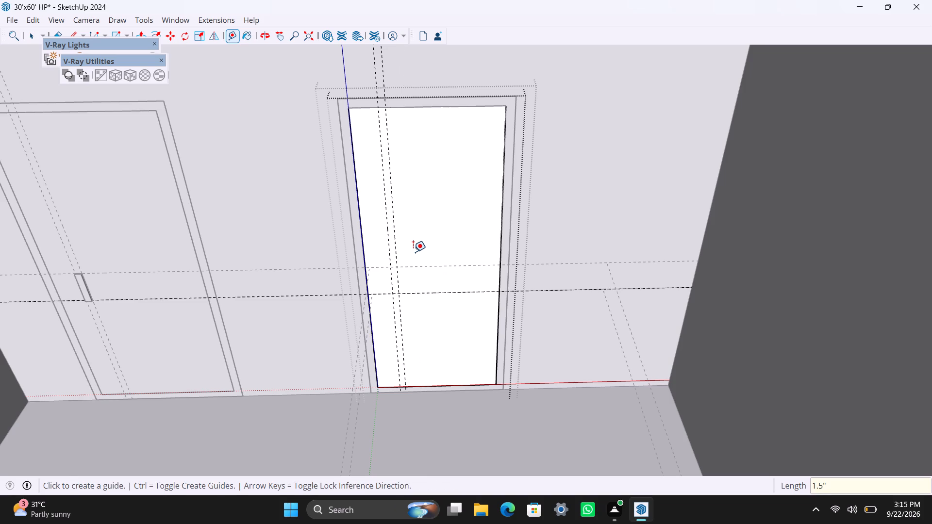
click(435, 290)
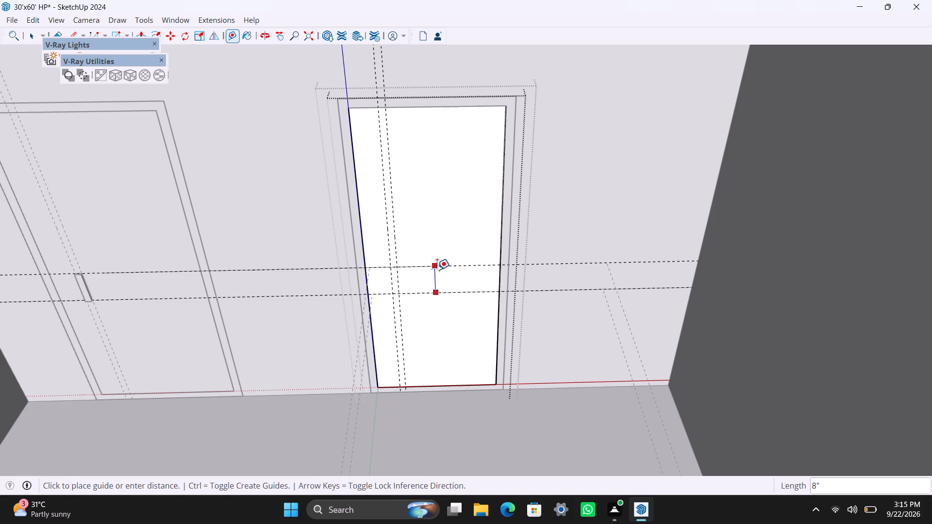
click(437, 270)
Draw a 1.5" by 8" handle rectangle between the guides on the second door panel and make it a group.
scroll(399, 286, up, 9)
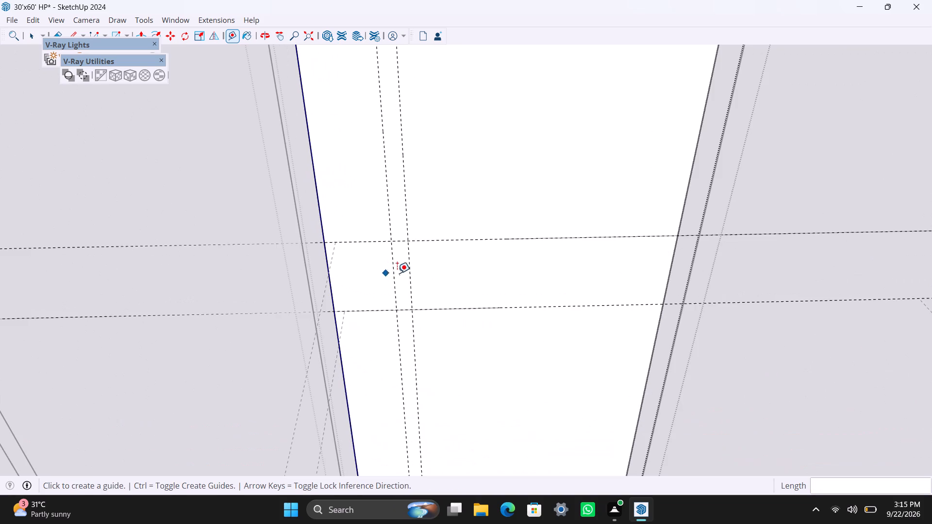
key(space)
key(r)
scroll(418, 240, up, 2)
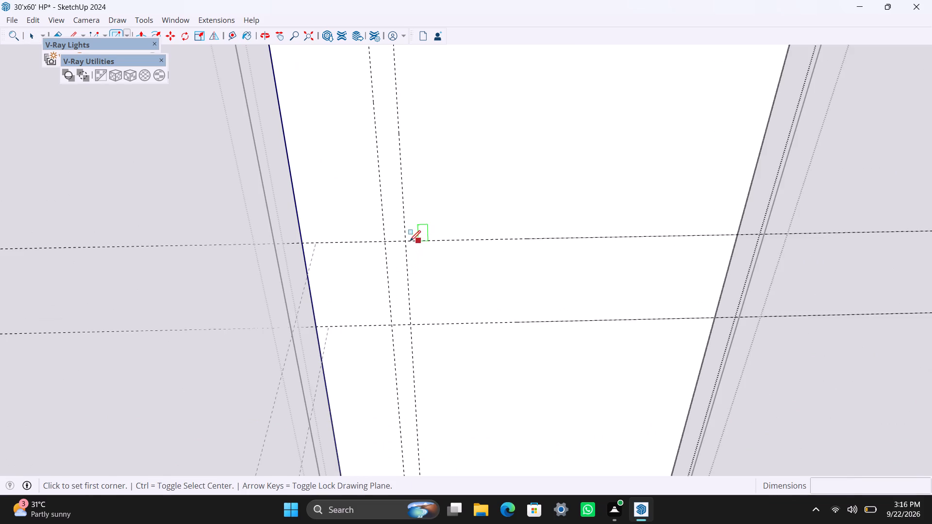
drag(407, 242, 403, 248)
click(393, 324)
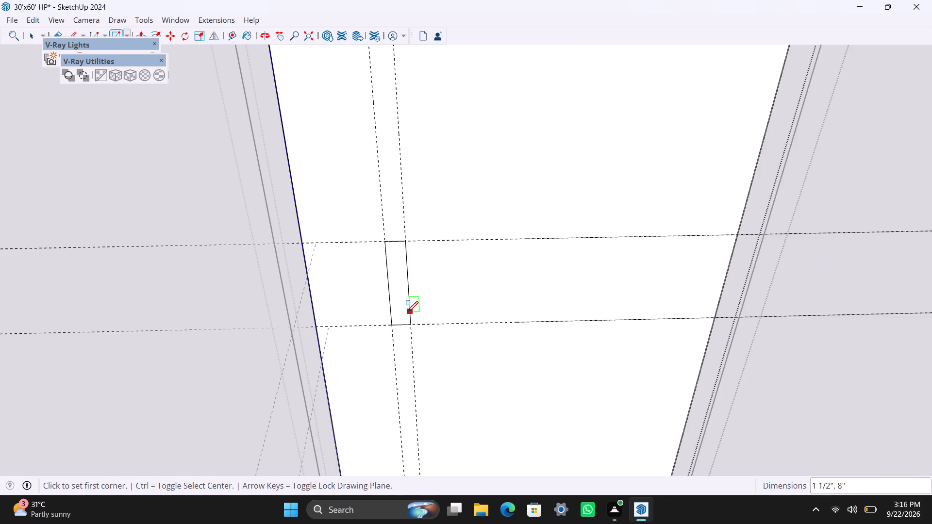
key(space)
double_click(397, 287)
right_click(397, 286)
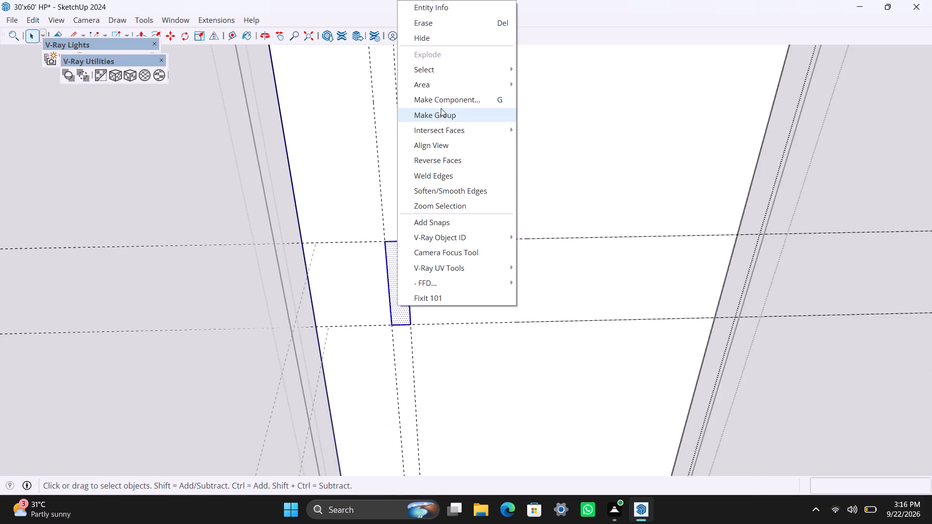
click(441, 111)
Extrude the second door's handle face 0.5" inside its group and exit the nested door groups.
scroll(409, 339, up, 5)
triple_click(401, 298)
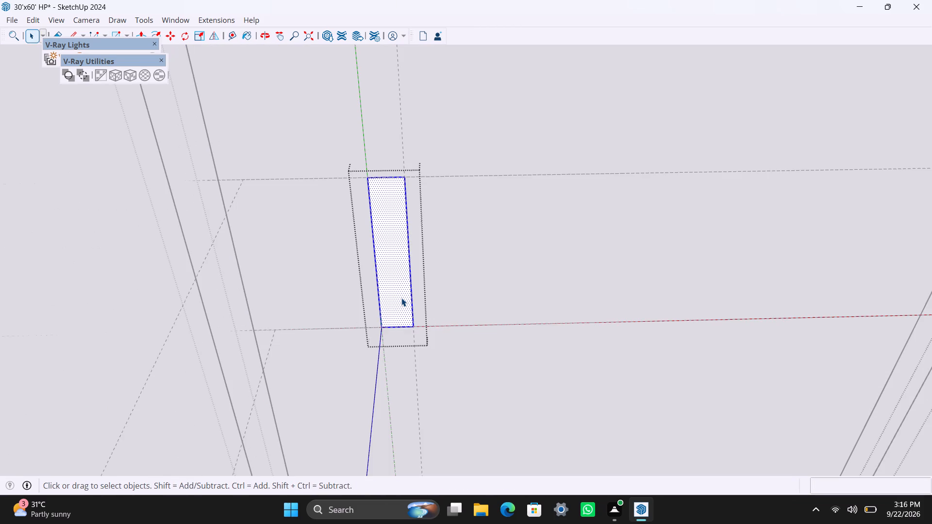
key(p)
click(401, 298)
text(0.5)
key(shift+quotedbl)
key(Return)
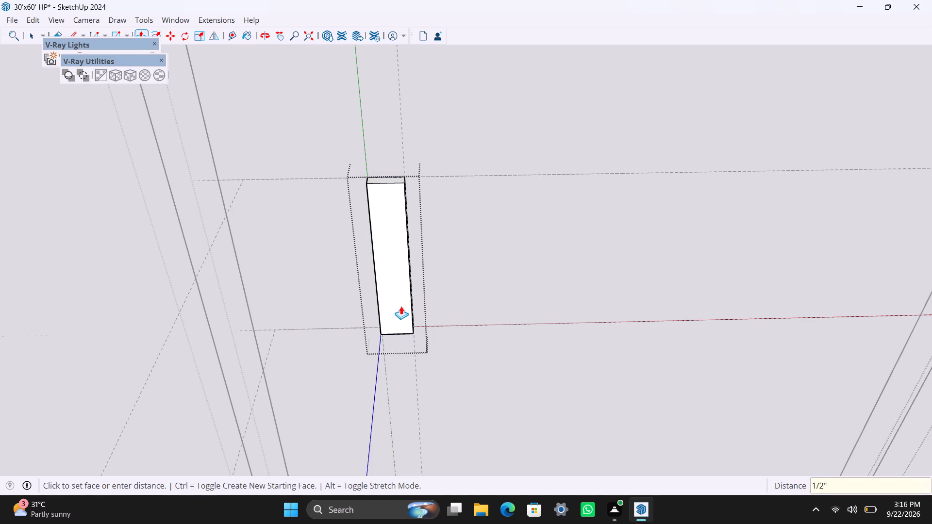
key(space)
scroll(408, 286, down, 20)
scroll(408, 286, down, 14)
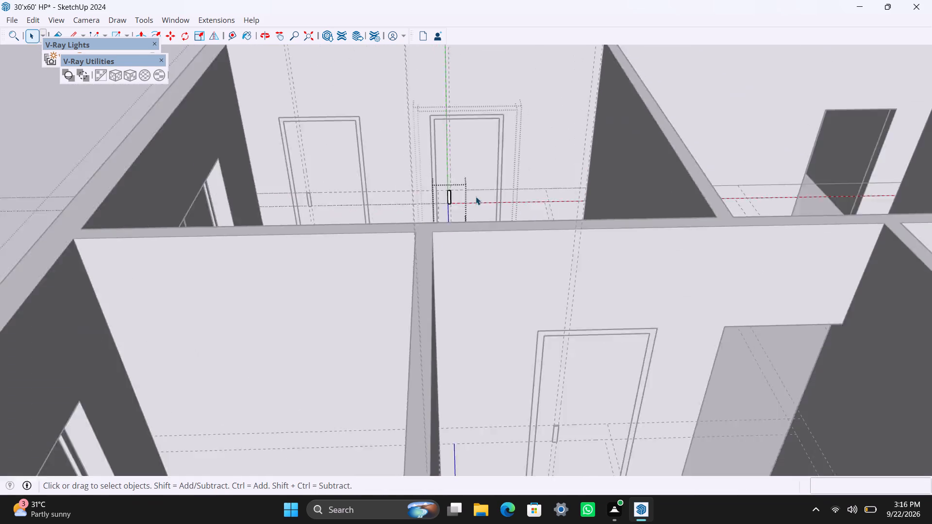
scroll(476, 196, down, 7)
scroll(638, 125, up, 2)
scroll(614, 162, down, 2)
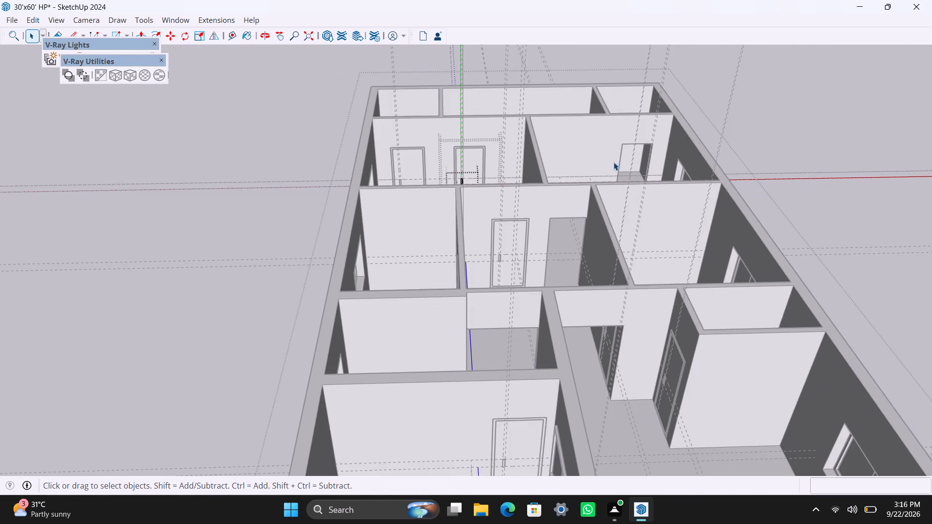
shift+middle_drag(613, 162, 403, 234)
click(630, 194)
click(620, 203)
click(673, 181)
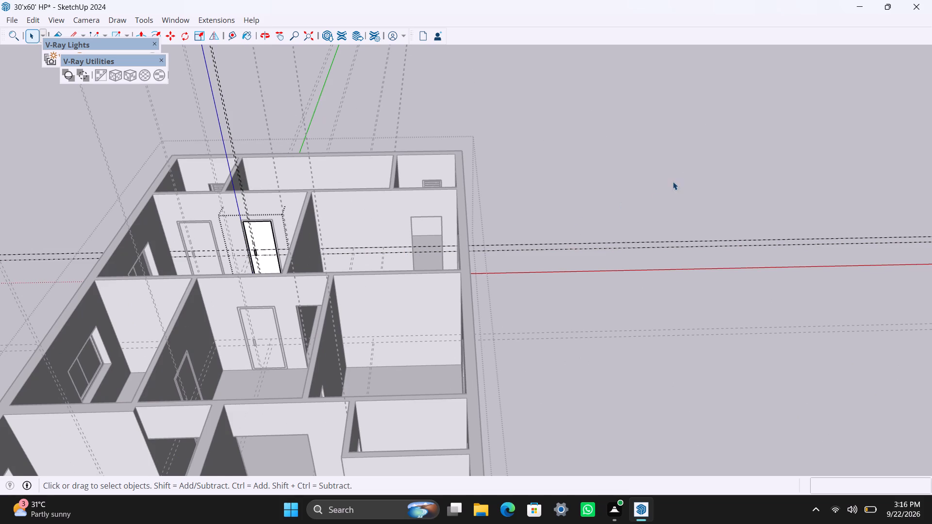
Draw a 7' by 3' rectangle filling the open doorway in the adjoining room and make it a group.
scroll(377, 268, up, 3)
middle_drag(390, 240, 398, 245)
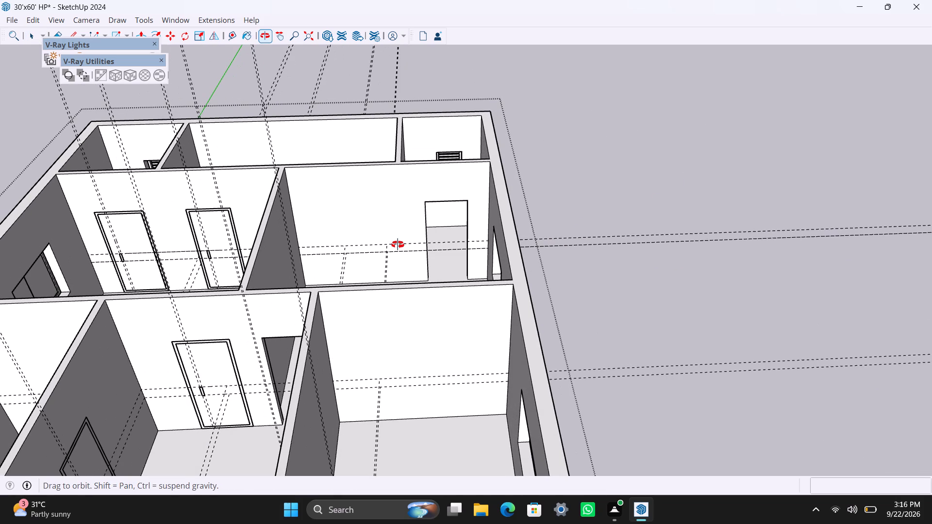
middle_drag(398, 245, 401, 247)
scroll(450, 224, up, 2)
key(r)
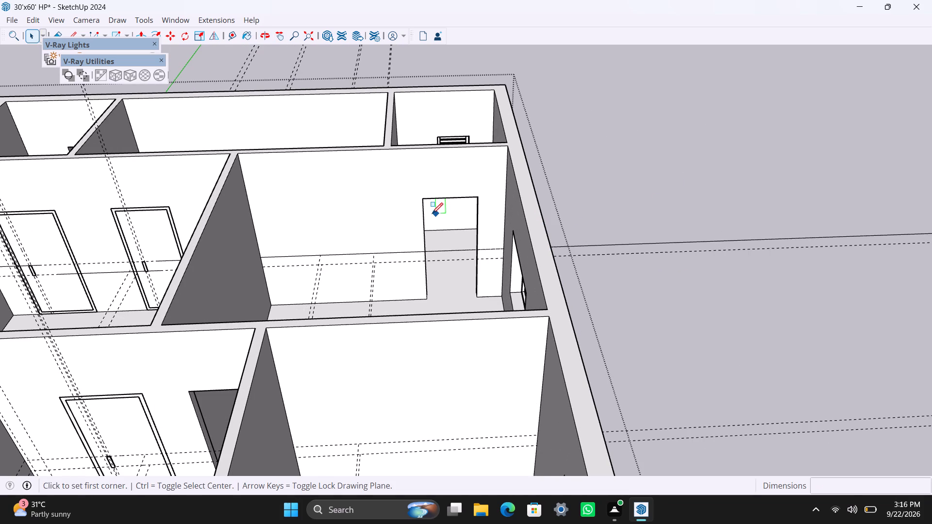
click(425, 202)
click(474, 298)
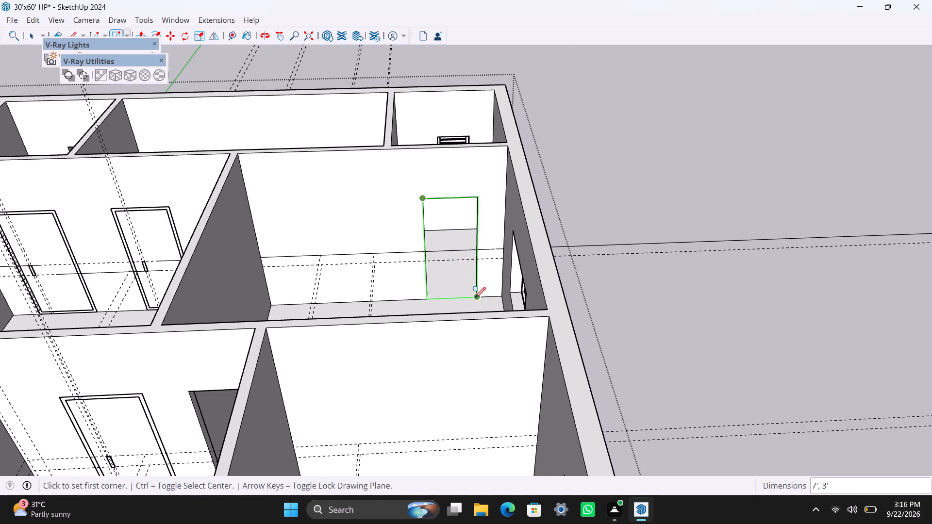
key(space)
double_click(438, 212)
right_click(438, 212)
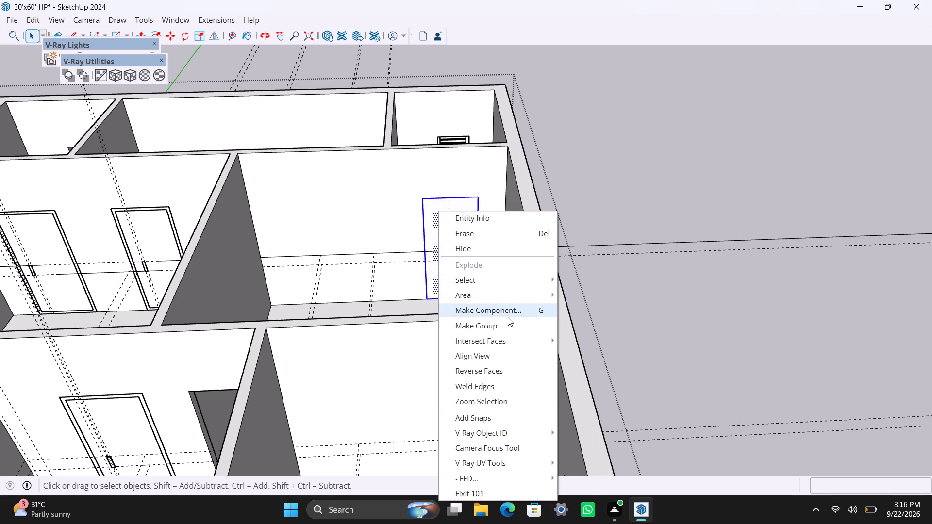
click(508, 321)
Inside the adjoining room's doorway group, offset the face outline 2" inward and delete the inner face.
scroll(451, 198, up, 5)
triple_click(432, 229)
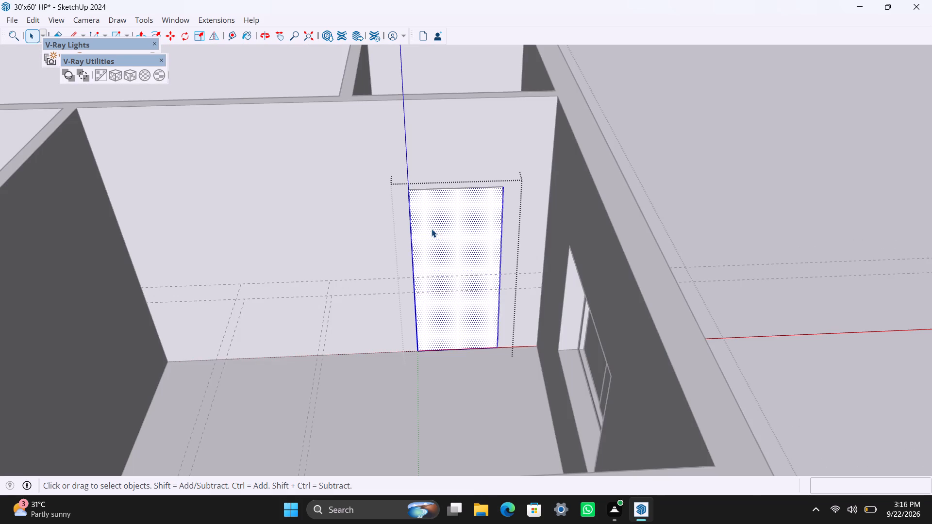
key(f)
click(430, 233)
text(2")
key(Return)
key(space)
click(437, 236)
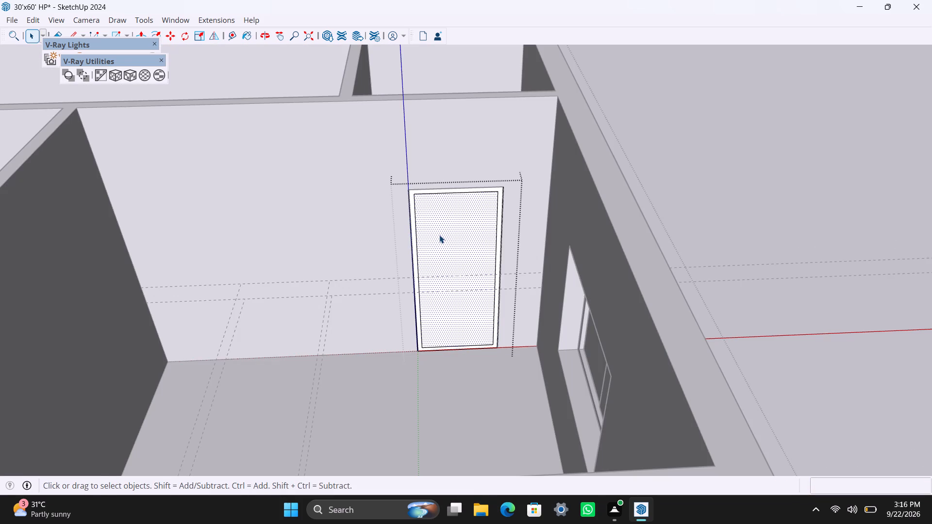
key(Delete)
Extrude the remaining frame border of the adjoining room's doorway 2.5".
scroll(434, 298, up, 6)
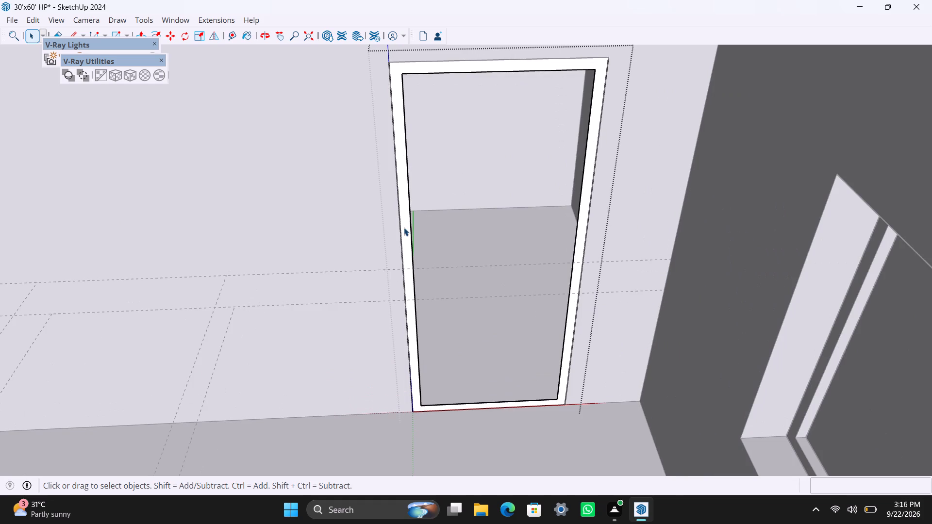
click(404, 228)
key(p)
click(404, 228)
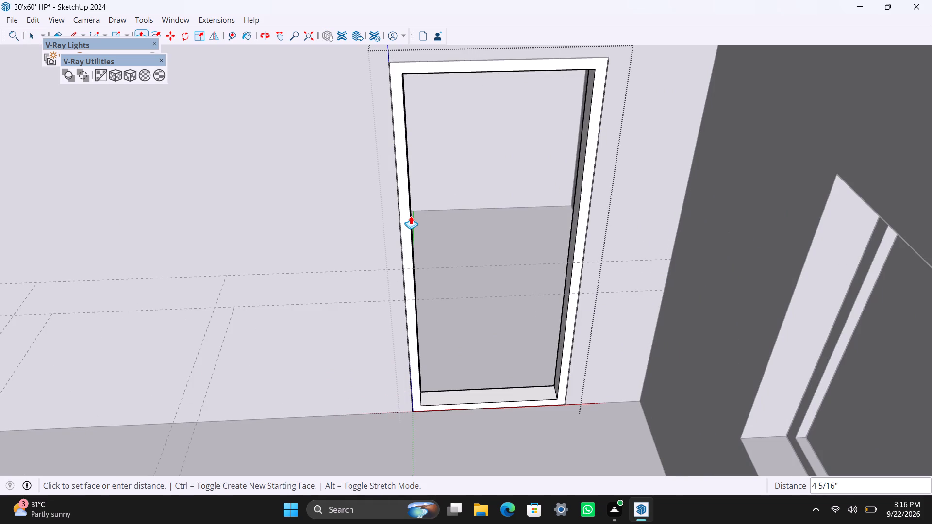
text(2.5")
key(Return)
key(space)
Draw a 6'8" by 2'8" rectangle filling the opening inside this door frame and make it a group.
scroll(429, 211, down, 4)
scroll(442, 299, down, 3)
middle_drag(427, 372, 413, 428)
scroll(406, 213, up, 3)
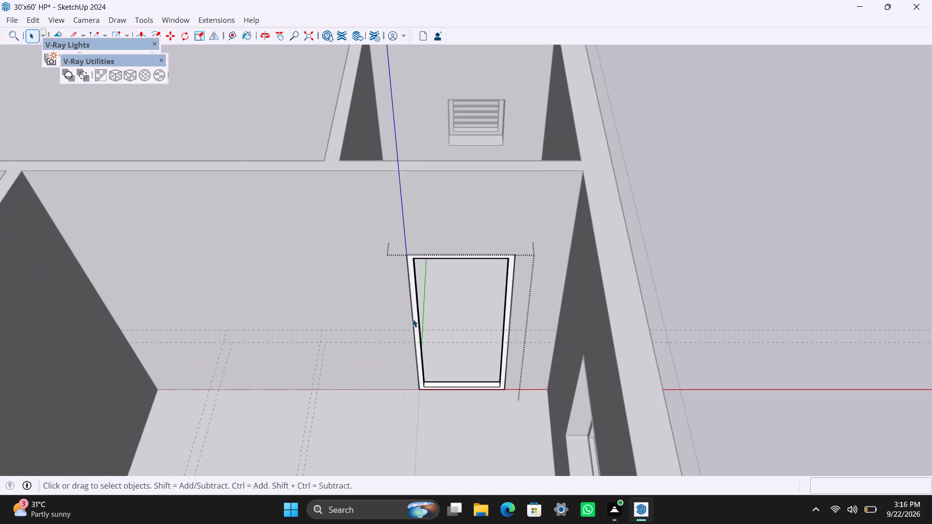
middle_drag(413, 319, 382, 318)
scroll(383, 308, up, 2)
key(r)
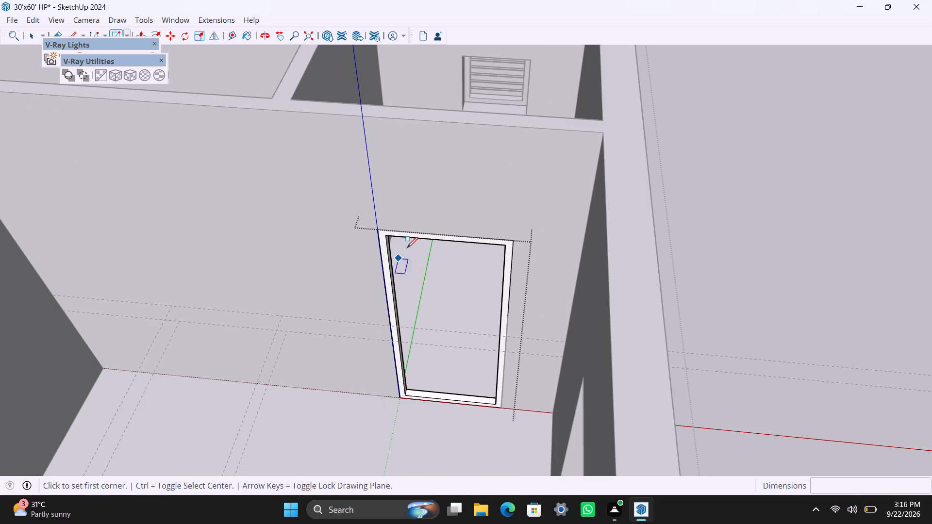
click(392, 237)
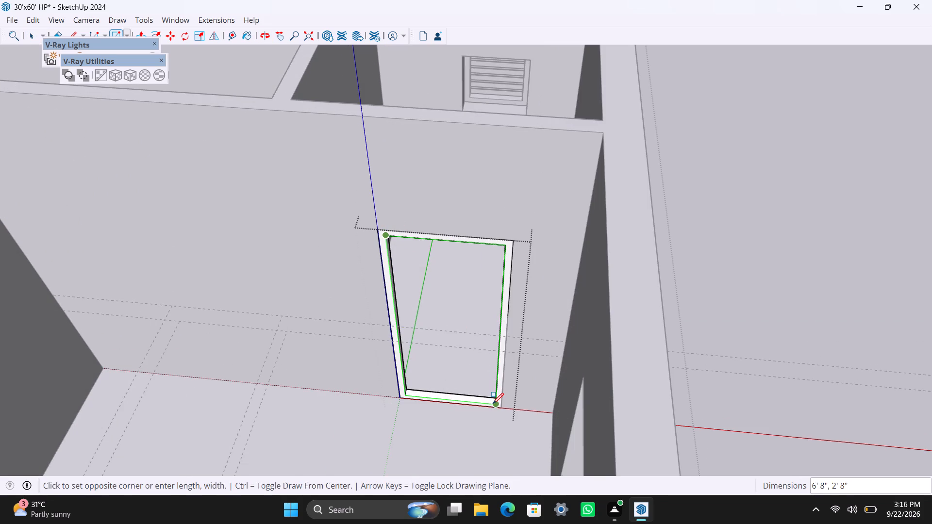
click(493, 404)
key(space)
double_click(473, 365)
right_click(473, 365)
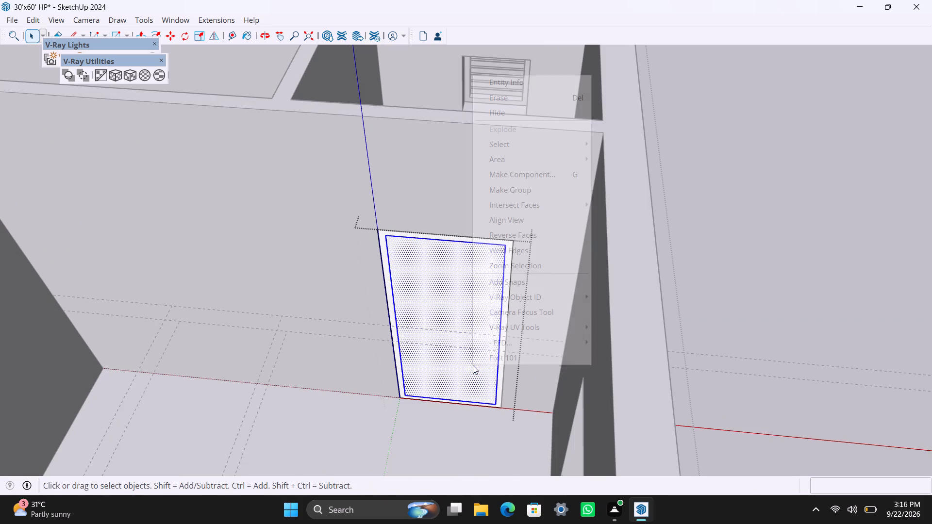
click(520, 187)
Extrude the adjoining room's door panel face 18 mm inside its group.
double_click(477, 308)
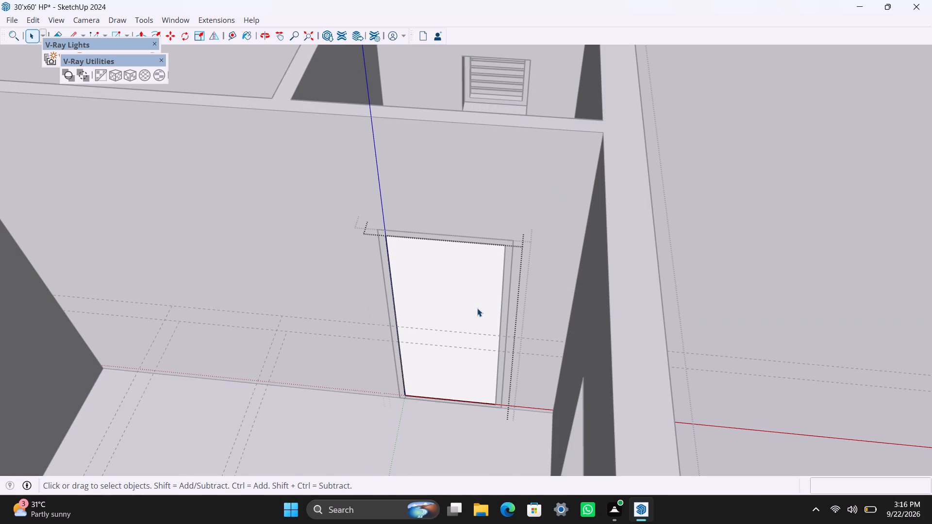
key(p)
click(477, 308)
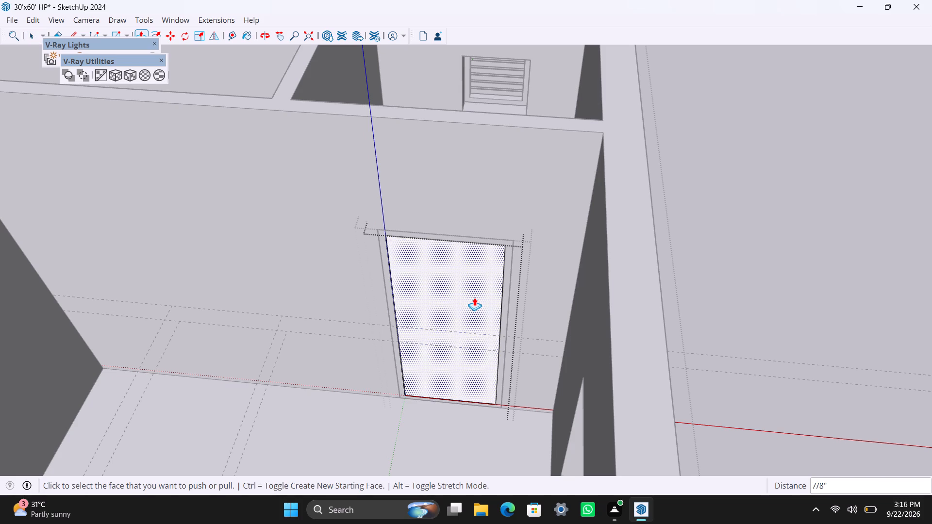
text(18MM)
key(Return)
key(space)
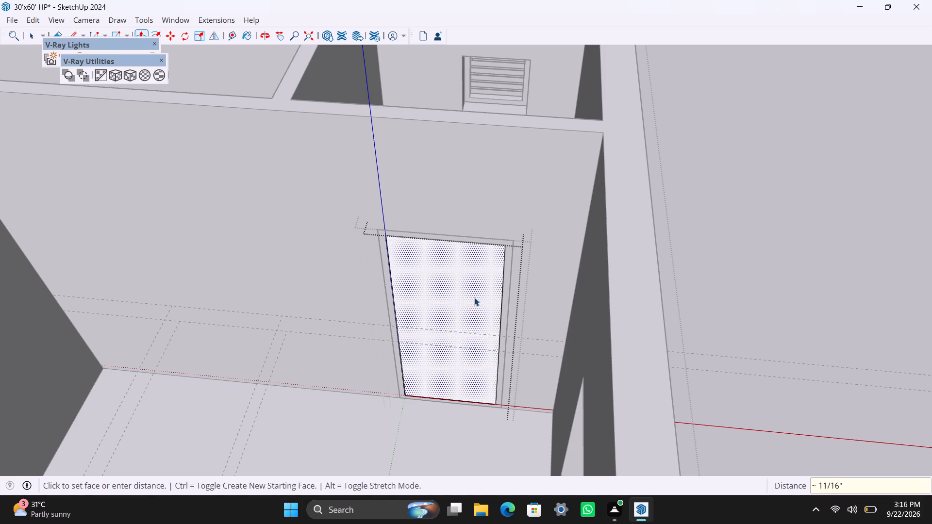
Place vertical handle guides on this door panel, 6" from its side edge and 1.5" beyond the first guide.
scroll(474, 297, up, 3)
key(t)
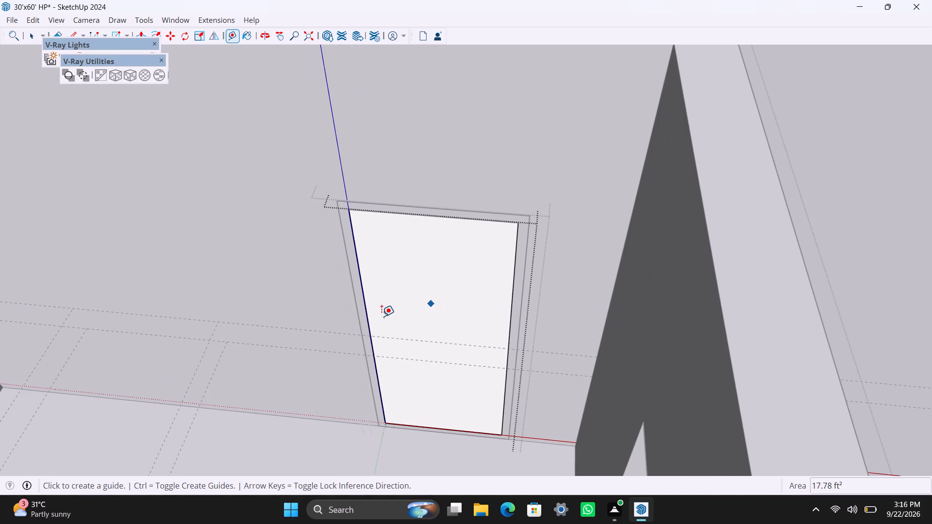
drag(365, 302, 366, 307)
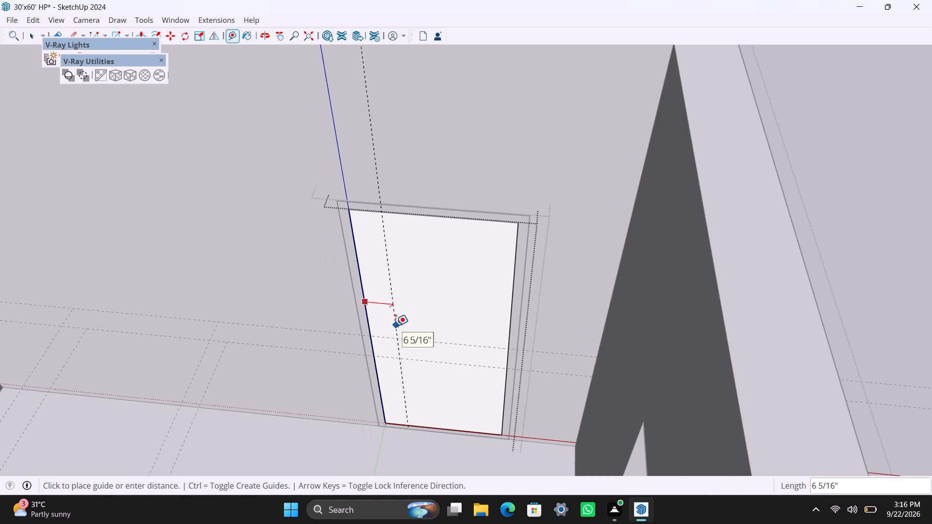
text(6")
key(Return)
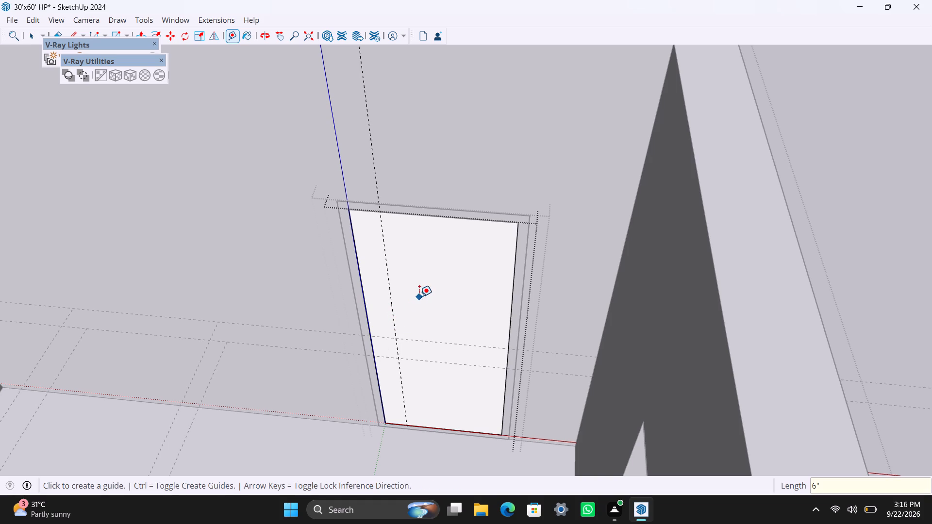
click(388, 275)
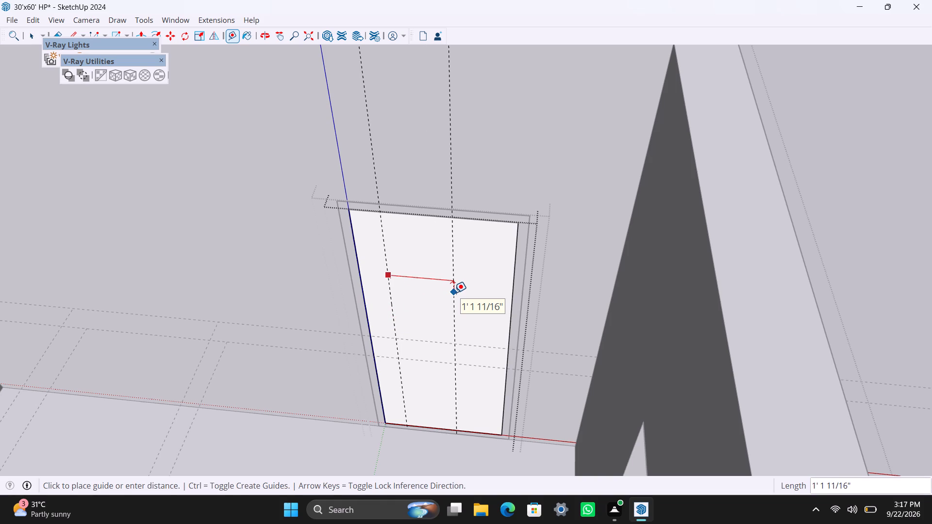
text(1.5")
key(Return)
key(space)
scroll(410, 361, up, 2)
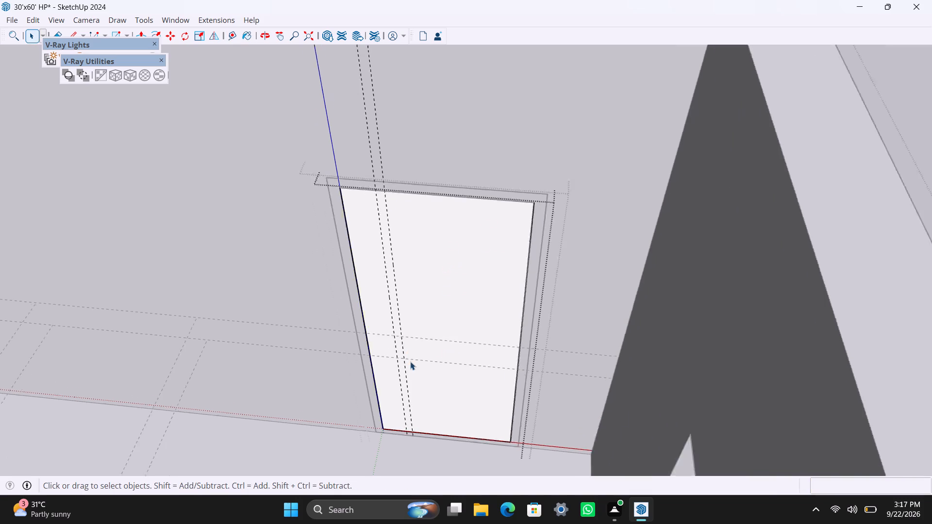
Draw a 1.5" wide handle rectangle between the crossing guides on the adjoining room's door panel and make it a group.
scroll(410, 361, up, 2)
middle_drag(416, 350, 447, 319)
scroll(451, 278, up, 3)
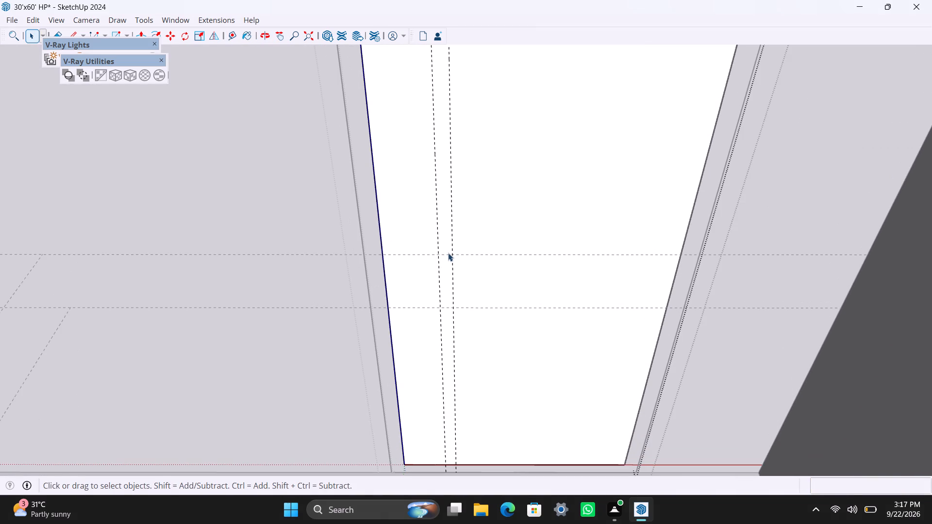
key(r)
click(450, 254)
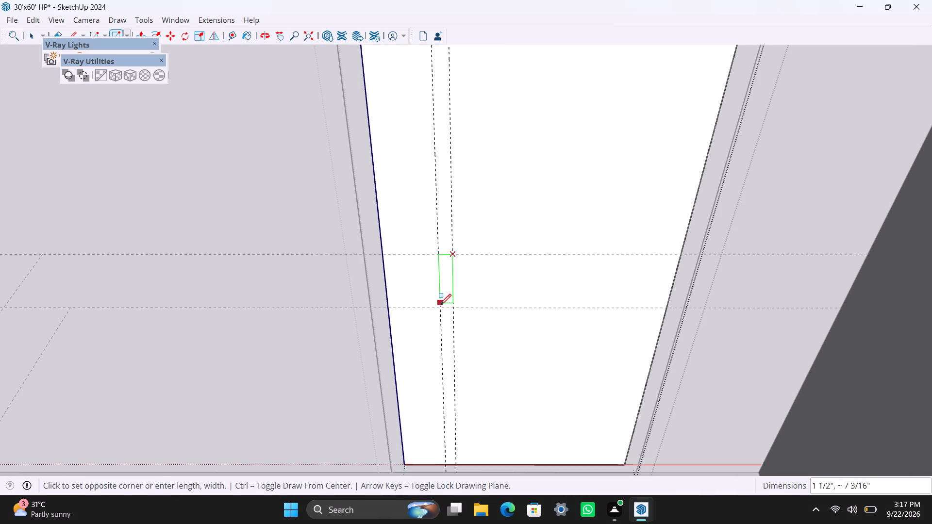
click(440, 306)
key(space)
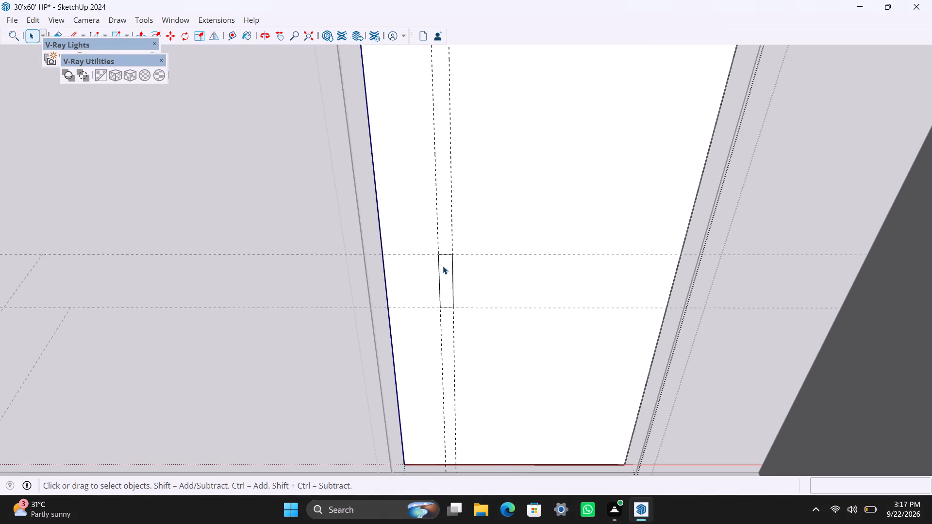
double_click(445, 273)
right_click(445, 273)
click(509, 112)
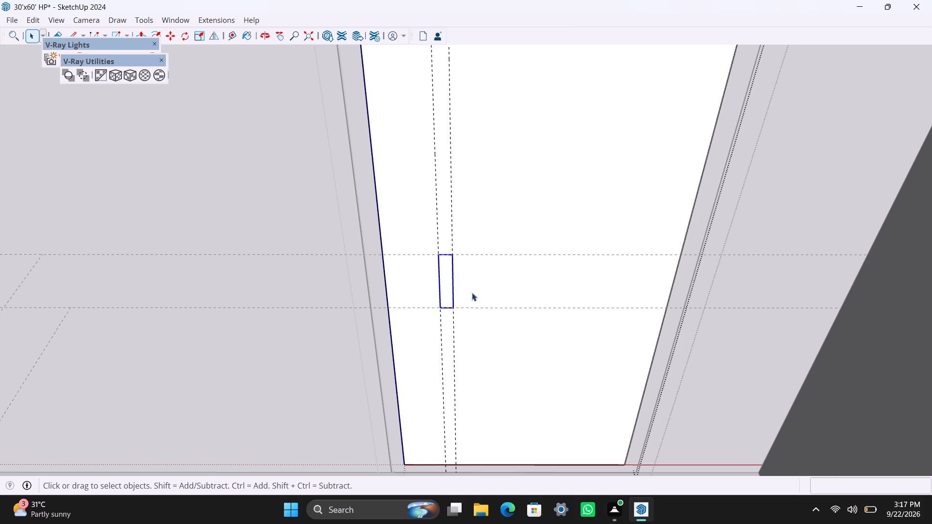
Extrude the handle face 0.5" inside its group and exit the nested groups.
scroll(444, 297, up, 2)
triple_click(444, 282)
key(p)
click(444, 281)
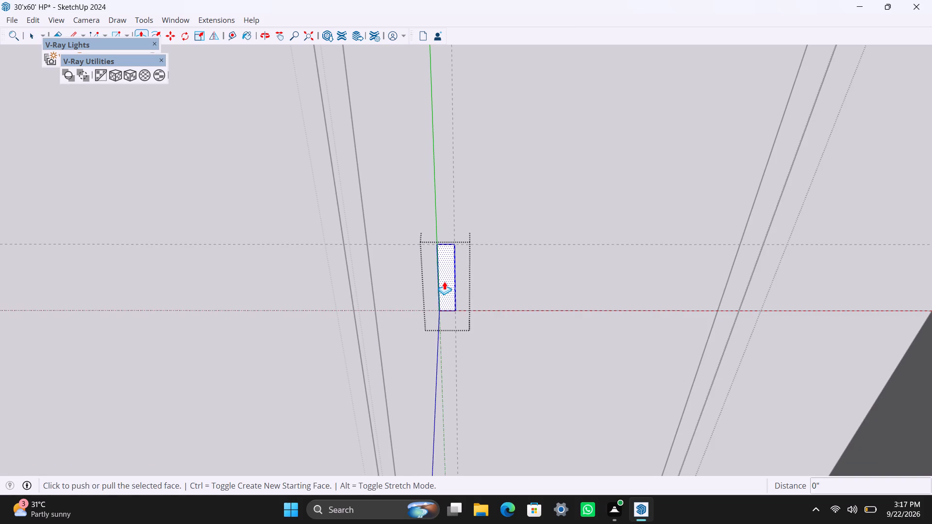
text(0.5")
key(Return)
key(space)
scroll(449, 305, down, 11)
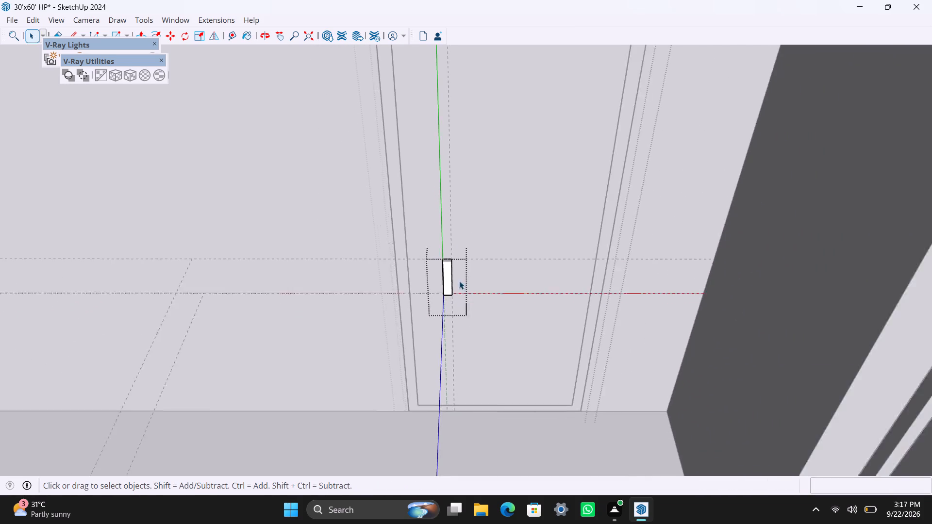
scroll(459, 281, down, 20)
scroll(459, 281, down, 2)
click(661, 198)
triple_click(647, 166)
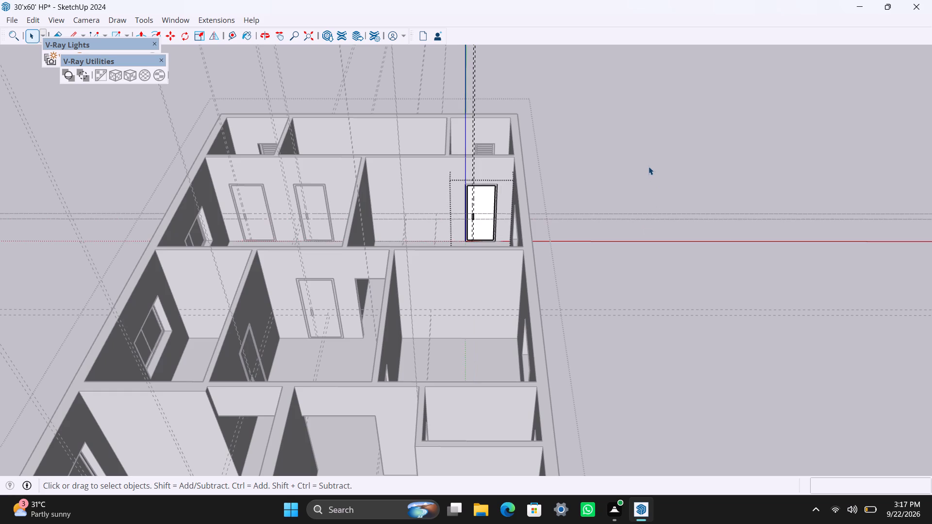
triple_click(649, 166)
Delete all construction guides from the house model.
scroll(434, 353, down, 5)
middle_drag(437, 348, 586, 222)
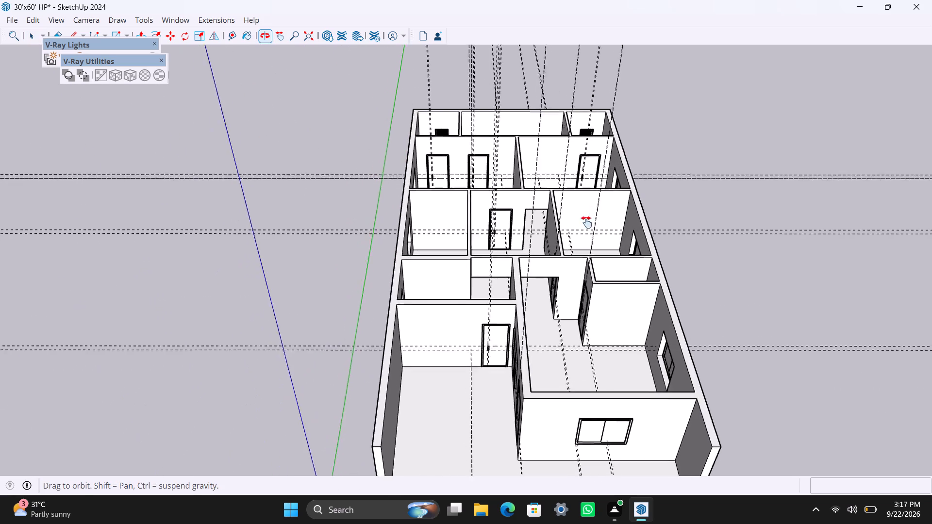
middle_drag(586, 222, 585, 207)
scroll(565, 219, down, 3)
scroll(527, 239, up, 2)
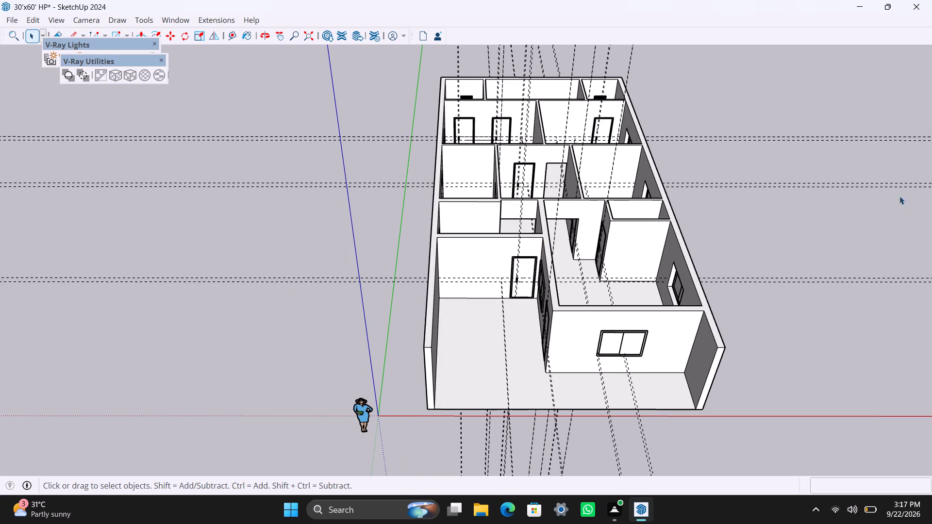
click(30, 21)
click(70, 148)
Run the FixIt 101 cleanup twice on the house walls group and deselect it.
scroll(617, 314, down, 4)
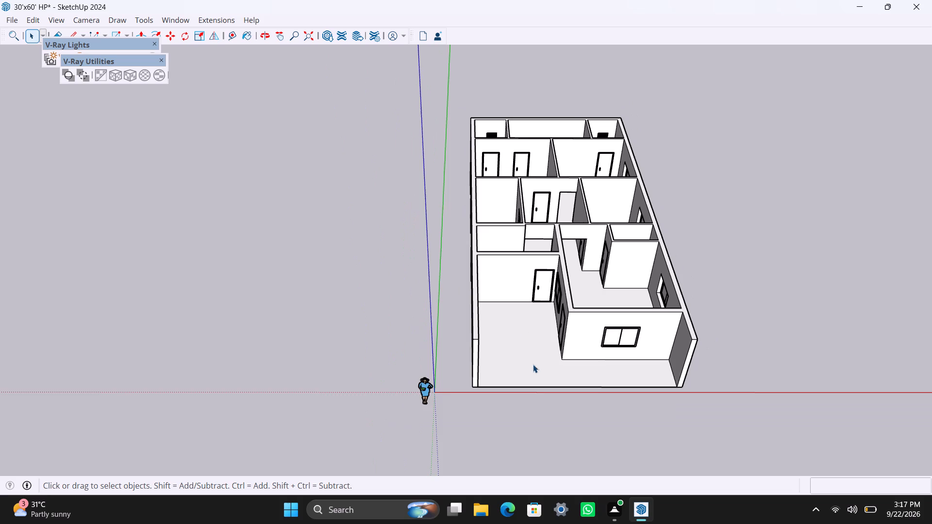
click(494, 290)
right_click(494, 289)
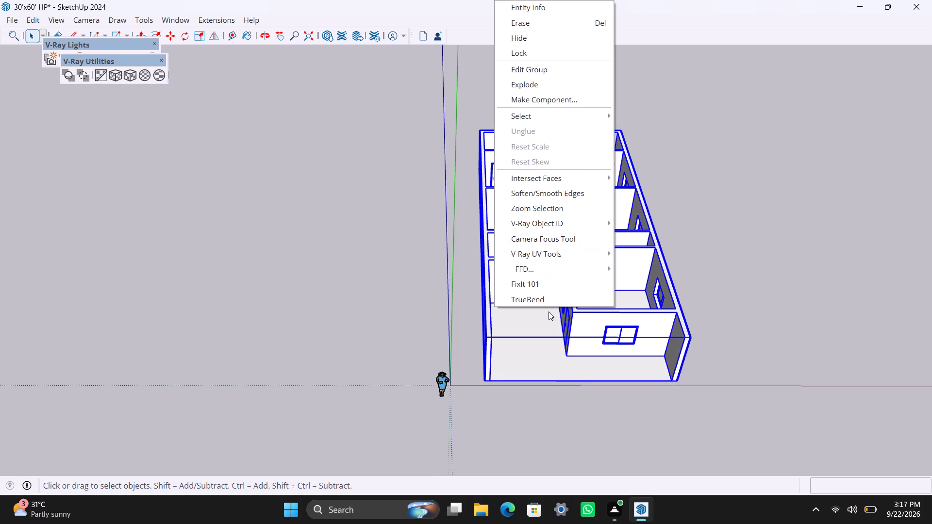
click(547, 284)
click(502, 307)
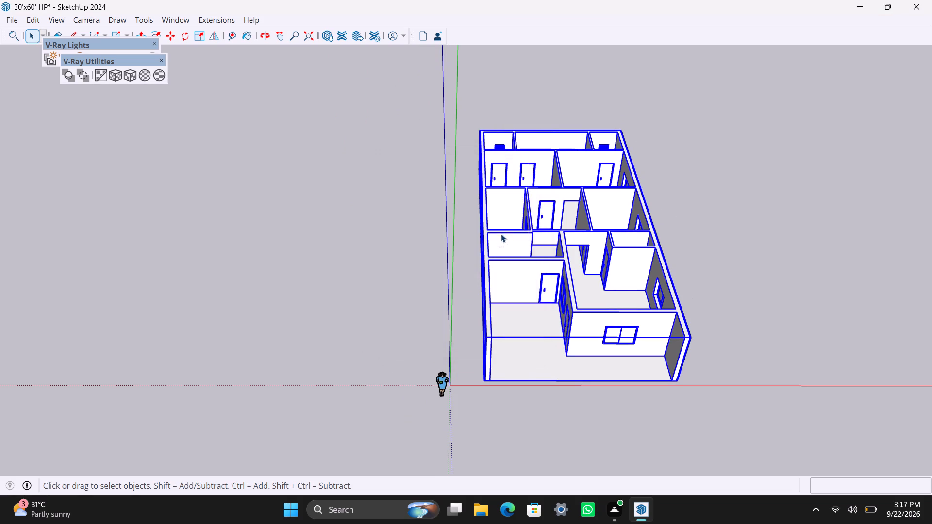
right_click(516, 258)
click(545, 280)
click(490, 307)
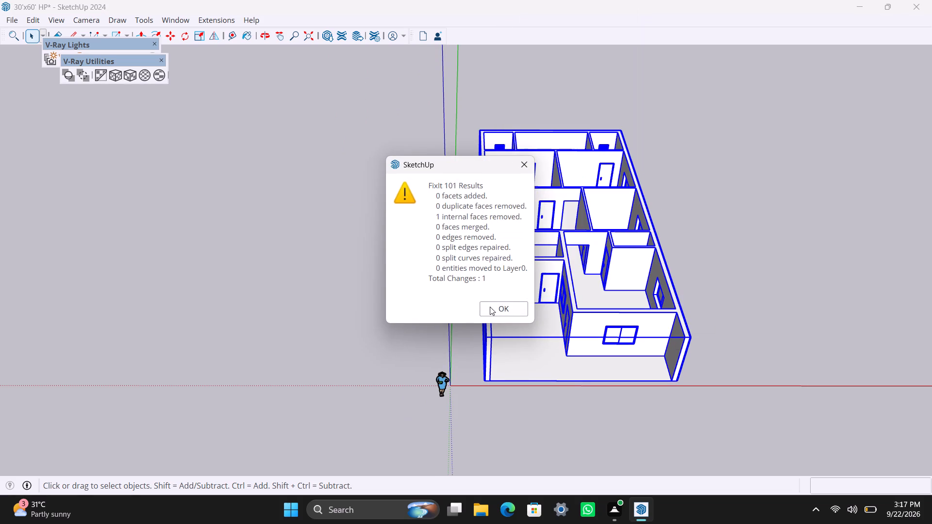
click(754, 247)
Examine the rooms, doors and openings from the front and from above.
scroll(724, 289, up, 3)
scroll(679, 312, up, 5)
scroll(544, 266, up, 2)
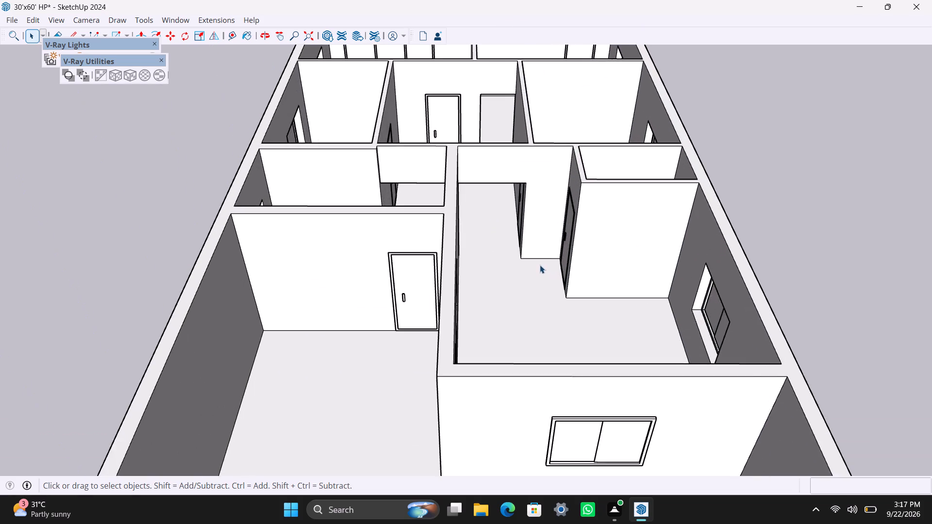
scroll(540, 264, down, 3)
shift+middle_drag(504, 250, 496, 314)
scroll(442, 262, up, 5)
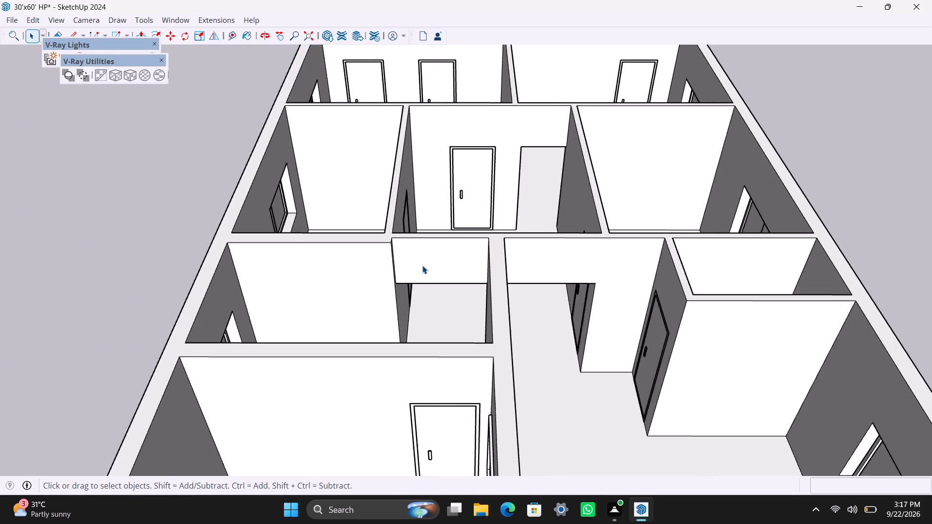
scroll(422, 265, up, 6)
scroll(412, 243, down, 3)
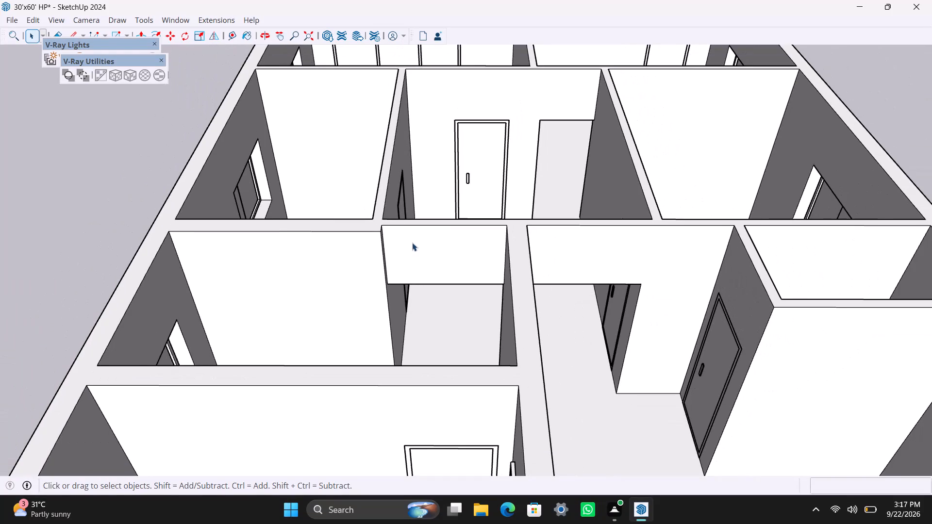
scroll(431, 233, down, 14)
middle_drag(450, 233, 446, 299)
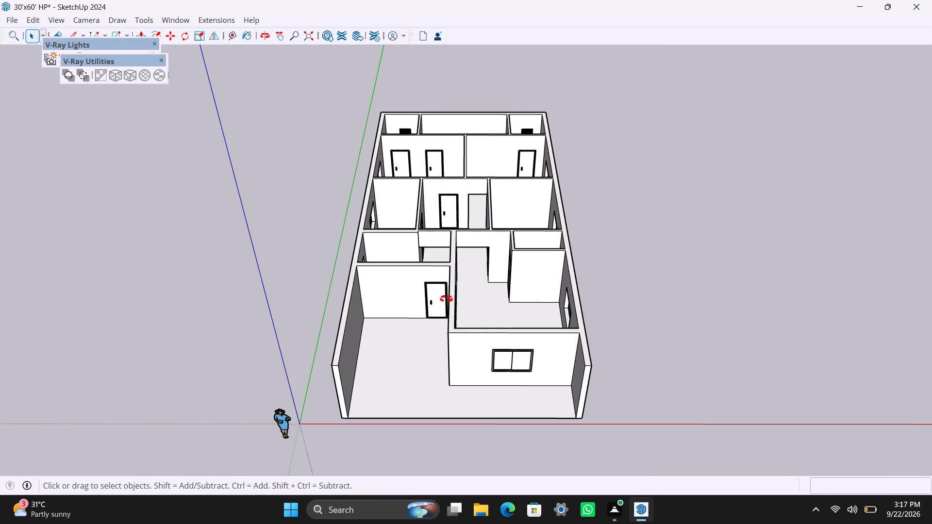
middle_drag(446, 299, 430, 372)
scroll(454, 182, down, 4)
shift+middle_drag(463, 242, 424, 354)
scroll(423, 326, up, 3)
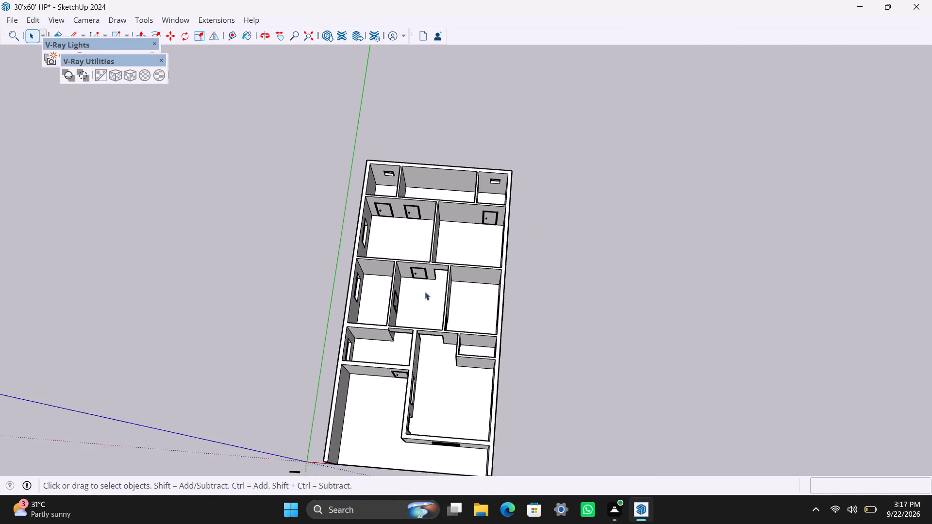
scroll(425, 303, up, 4)
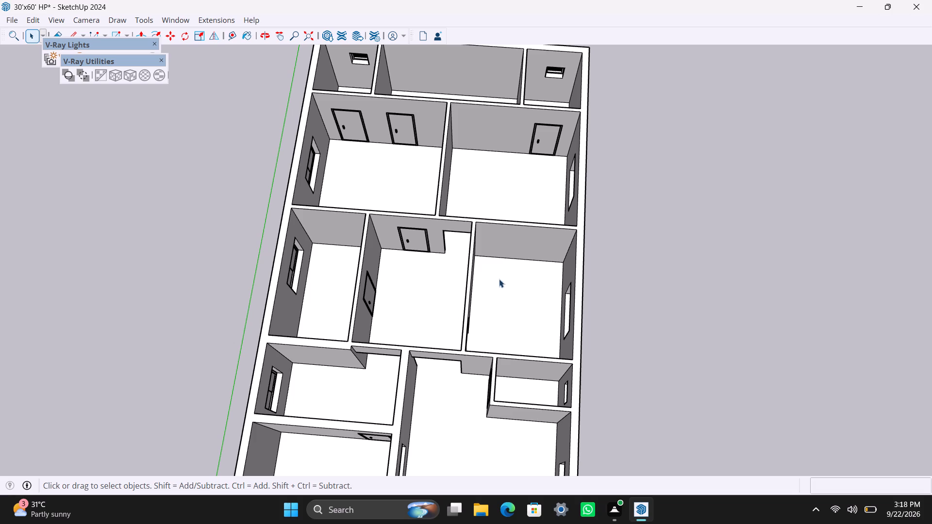
Run the FixIt 101 cleanup once more on the house walls group from the window side and deselect it.
scroll(481, 311, down, 5)
scroll(503, 276, down, 4)
middle_drag(604, 344, 378, 235)
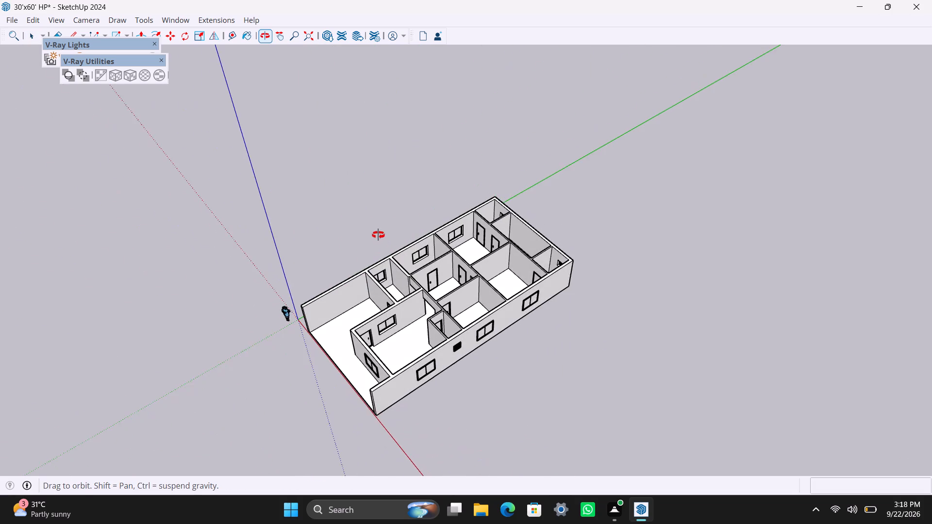
middle_drag(378, 235, 378, 234)
scroll(417, 353, up, 8)
middle_drag(342, 414, 327, 355)
scroll(328, 362, up, 3)
shift+middle_drag(338, 373, 393, 327)
scroll(380, 332, up, 3)
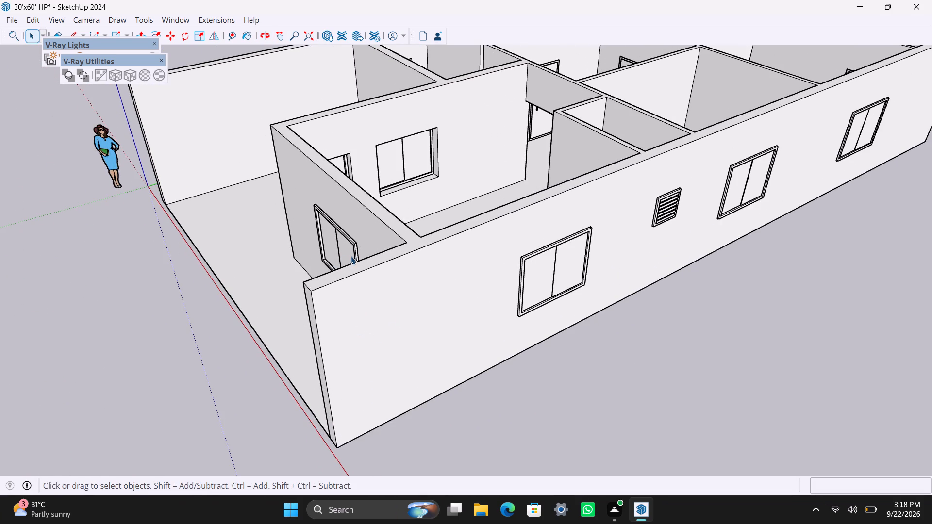
click(351, 278)
right_click(351, 278)
click(393, 290)
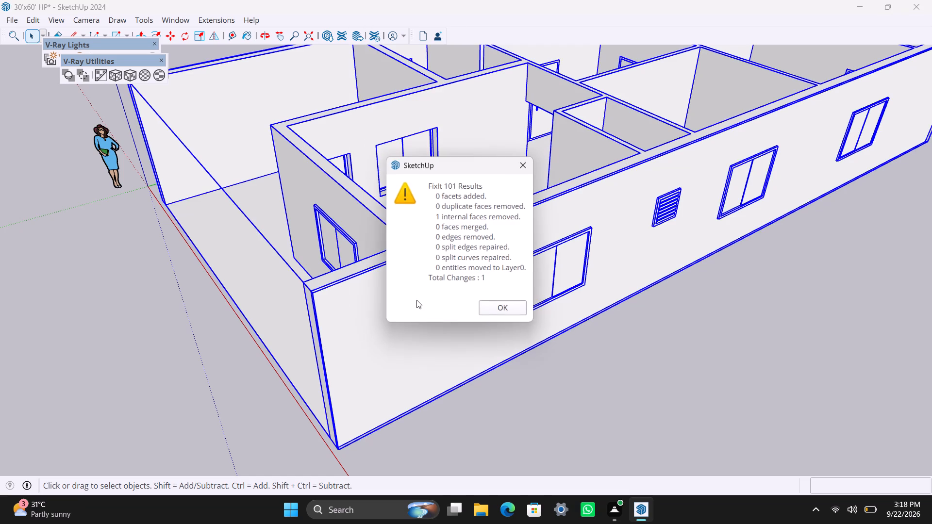
click(491, 306)
click(635, 357)
Inspect the front rooms, doorways and windows of the cleaned-up house model.
scroll(465, 249, down, 5)
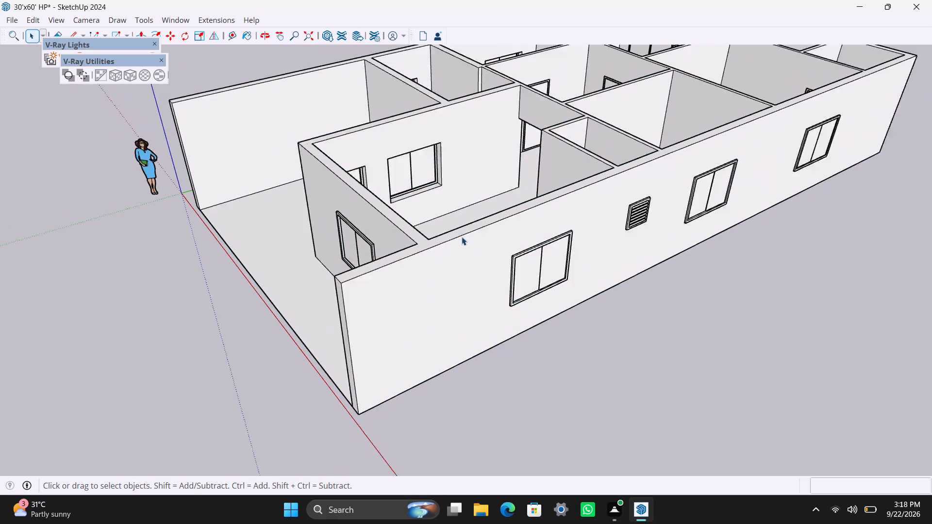
scroll(462, 237, down, 7)
middle_drag(422, 173, 795, 257)
scroll(500, 230, up, 5)
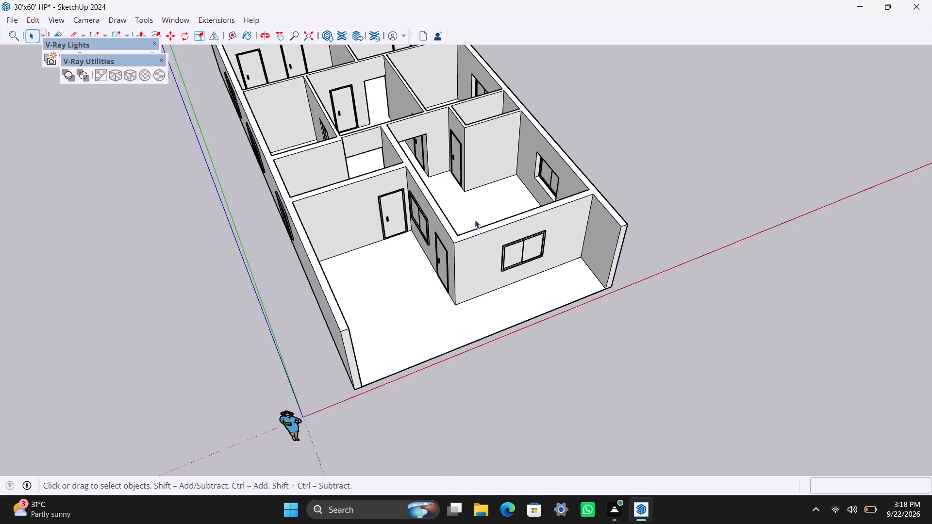
middle_drag(473, 226, 552, 324)
scroll(428, 270, up, 5)
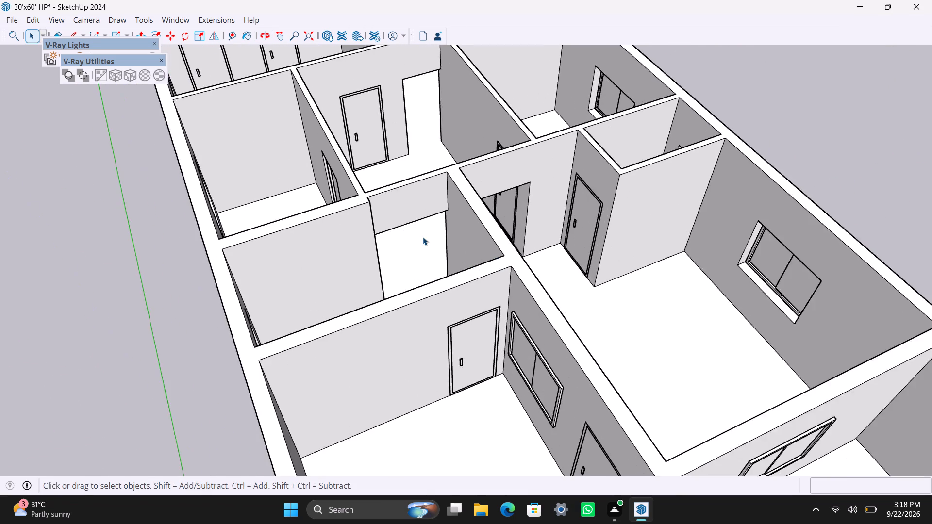
scroll(423, 237, up, 2)
scroll(423, 228, down, 11)
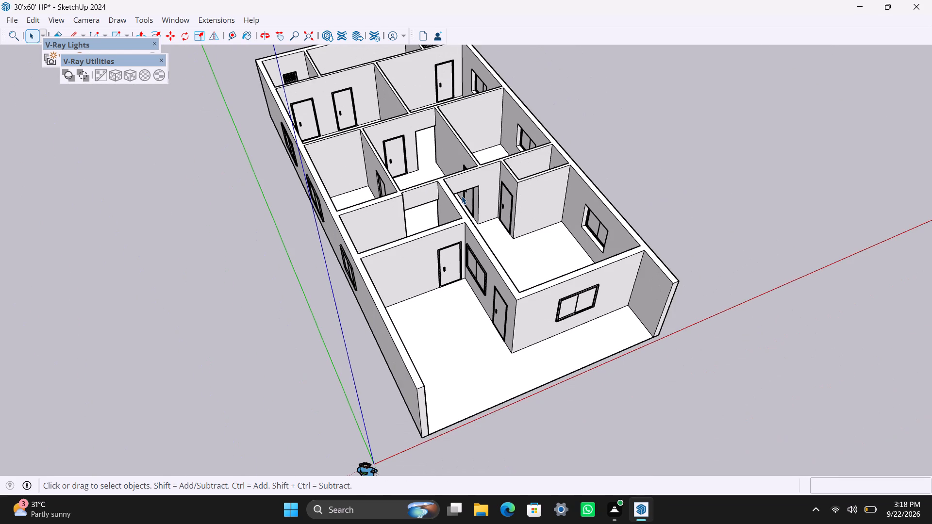
scroll(497, 183, down, 5)
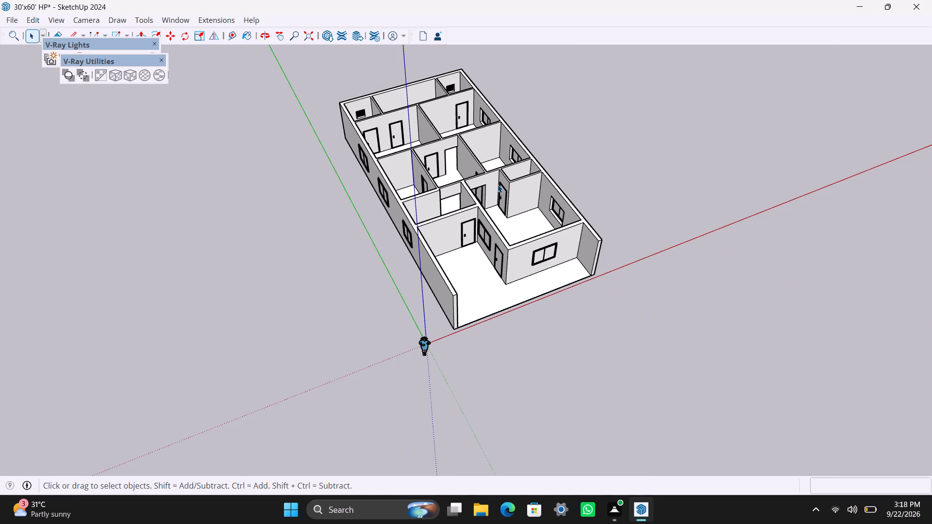
scroll(498, 185, down, 5)
scroll(485, 193, up, 9)
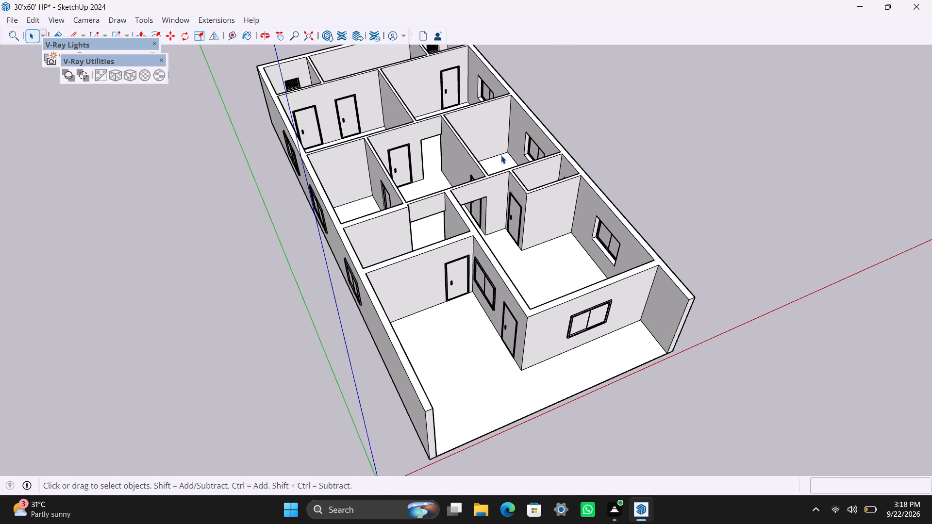
Save the 30'x60' house model.
key(ctrl+s)
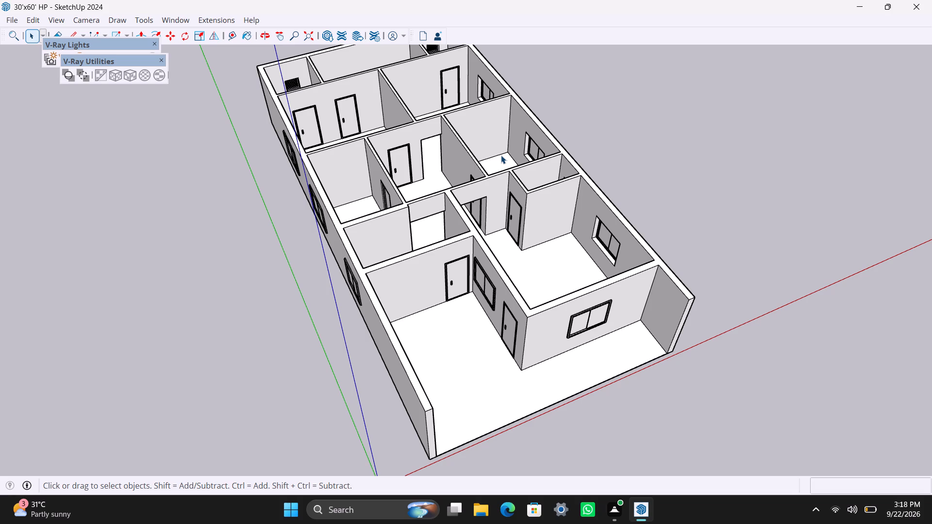
Review the finished house model from all sides, checking its doors, windows and ventilators.
scroll(470, 130, down, 6)
scroll(337, 208, up, 4)
scroll(367, 178, up, 3)
middle_drag(626, 246, 393, 265)
scroll(477, 268, down, 4)
middle_drag(544, 344, 383, 344)
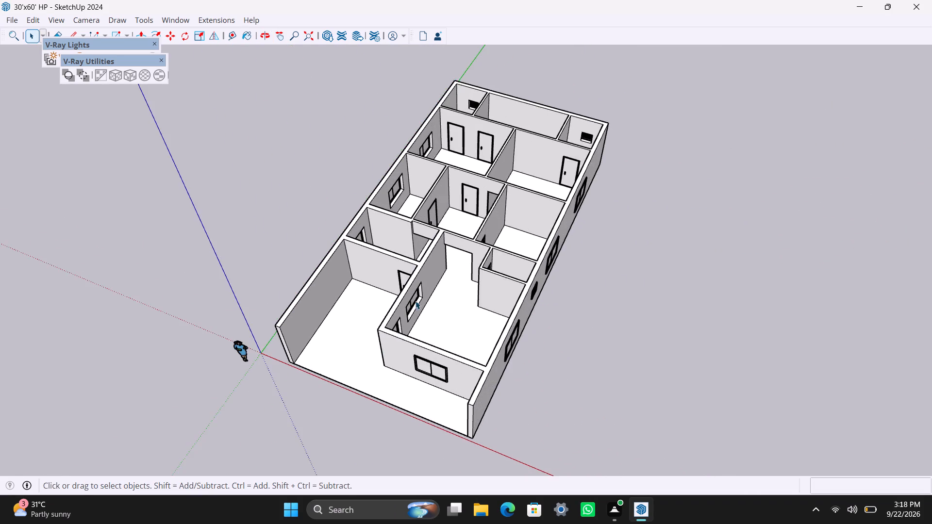
scroll(416, 301, up, 6)
scroll(421, 285, down, 5)
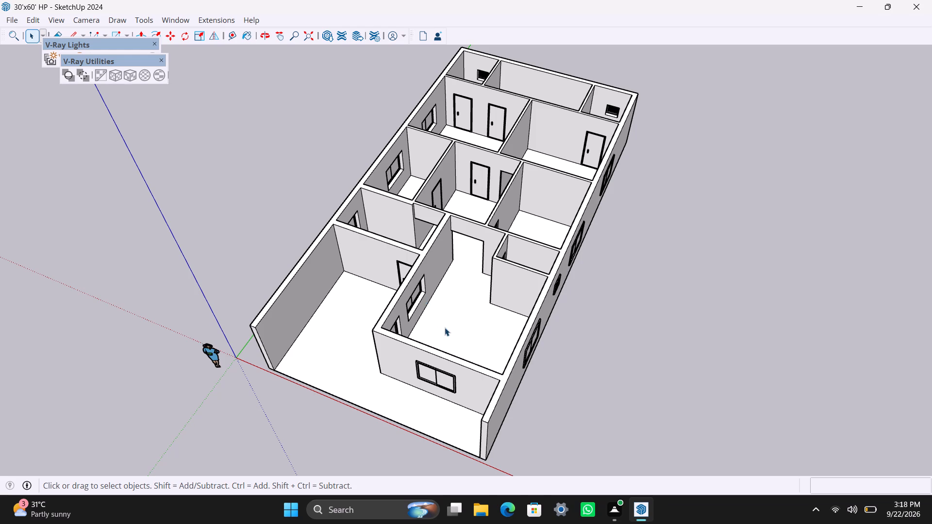
scroll(449, 309, down, 6)
scroll(440, 306, up, 9)
scroll(474, 278, down, 5)
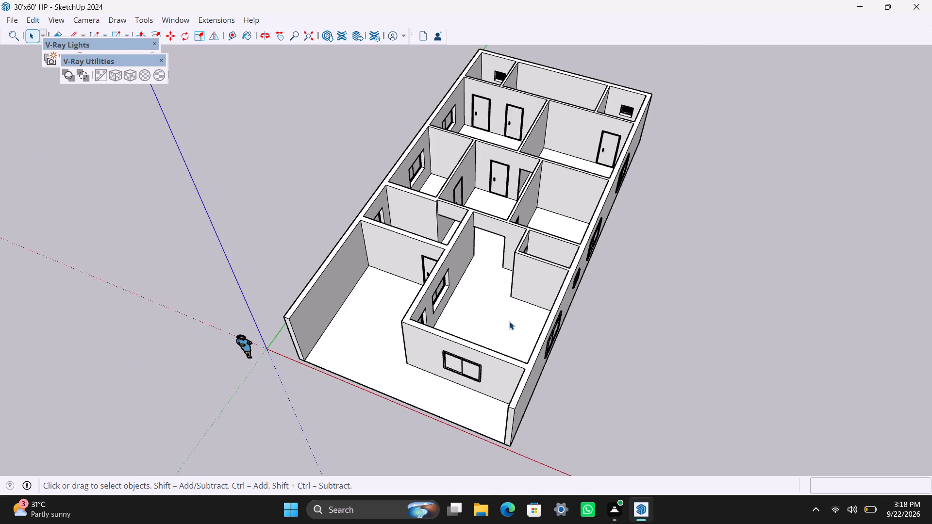
middle_drag(510, 321, 211, 272)
scroll(632, 253, down, 6)
middle_drag(665, 265, 360, 297)
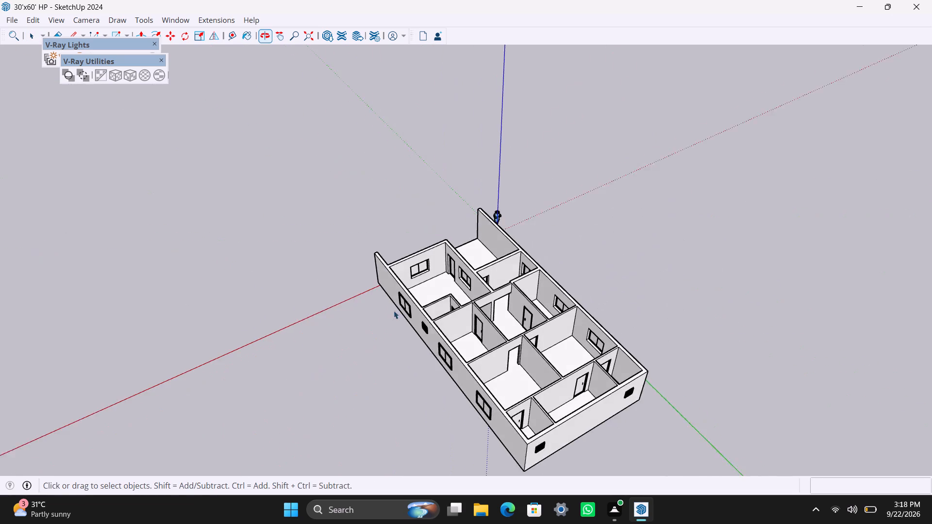
scroll(439, 321, up, 3)
middle_drag(608, 343, 338, 327)
scroll(338, 327, down, 3)
shift+middle_drag(351, 336, 363, 334)
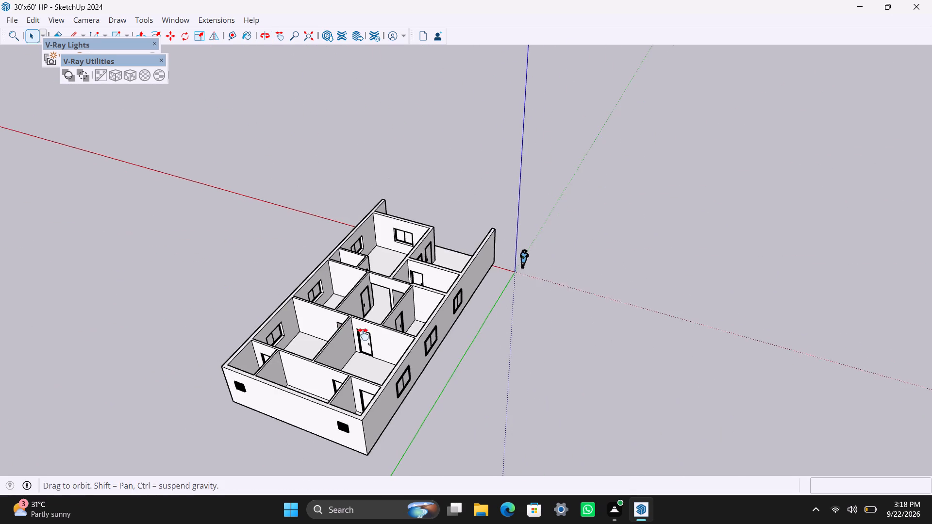
shift+middle_drag(363, 334, 452, 289)
scroll(452, 289, down, 1)
scroll(456, 310, up, 7)
middle_drag(514, 310, 417, 322)
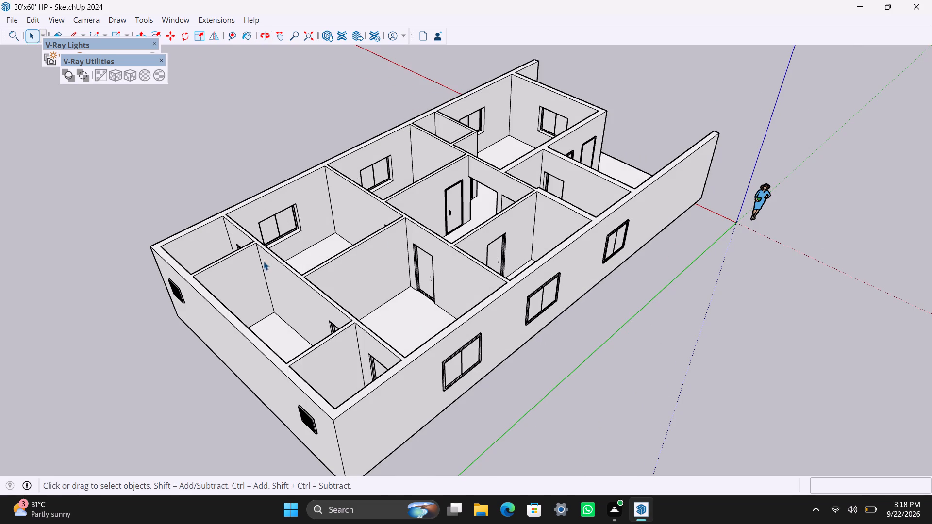
Inspect the rooms, doors and doorways of the house from the rear, side and front for an opening without a door.
scroll(322, 232, up, 4)
middle_drag(317, 300, 677, 318)
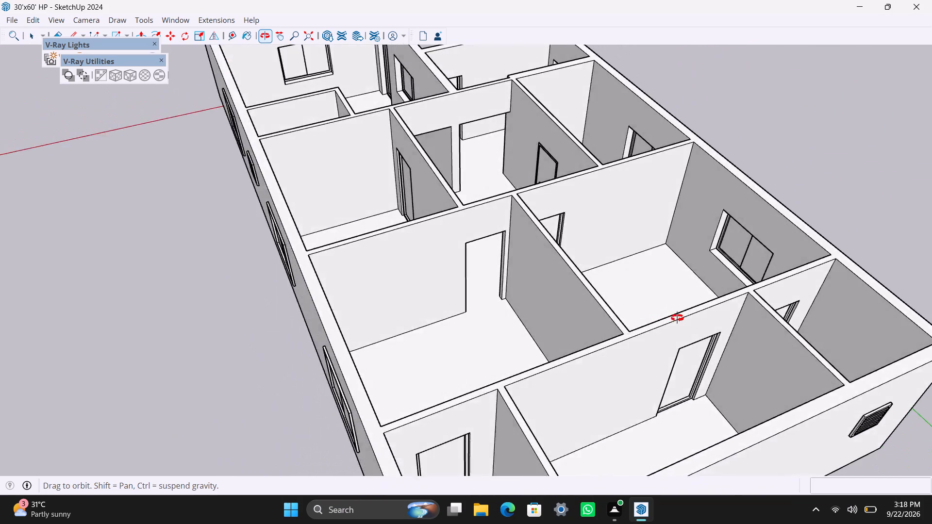
middle_drag(677, 318, 257, 333)
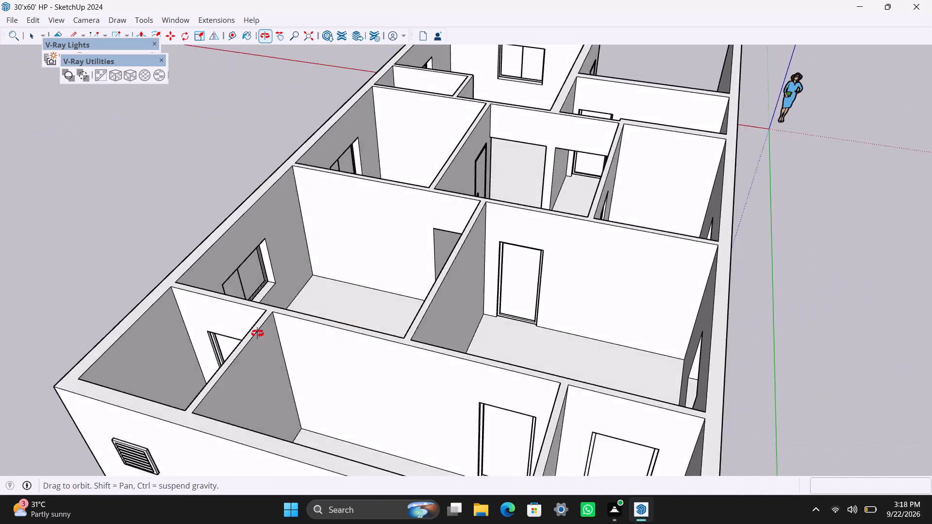
middle_drag(257, 333, 0, 329)
scroll(301, 260, down, 5)
middle_drag(563, 206, 181, 346)
scroll(485, 286, up, 2)
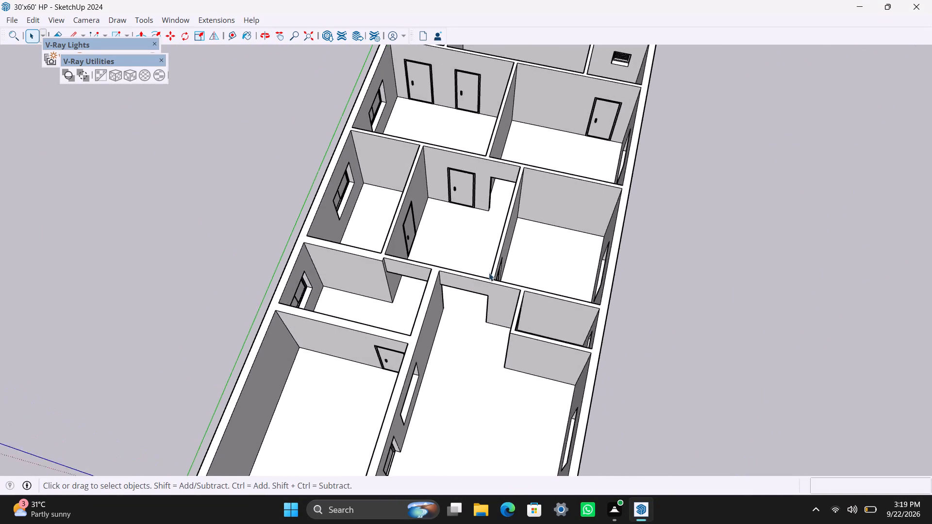
scroll(489, 273, up, 1)
middle_drag(474, 231, 555, 248)
scroll(531, 175, up, 3)
middle_drag(389, 305, 402, 142)
scroll(402, 144, down, 2)
middle_drag(408, 176, 379, 325)
scroll(393, 319, up, 2)
Open the house walls group for editing and select the middle room's back wall face around the open doorway.
triple_click(439, 294)
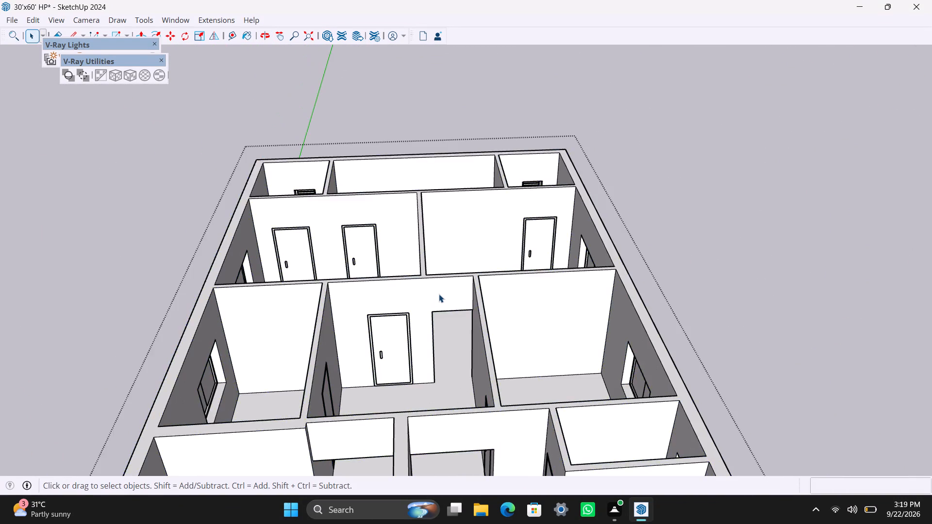
scroll(441, 299, up, 3)
click(439, 306)
scroll(432, 316, up, 2)
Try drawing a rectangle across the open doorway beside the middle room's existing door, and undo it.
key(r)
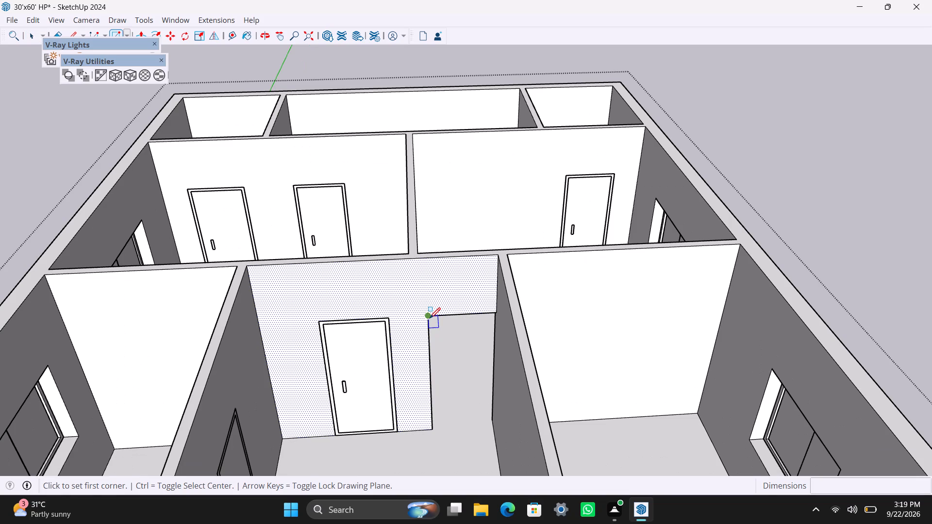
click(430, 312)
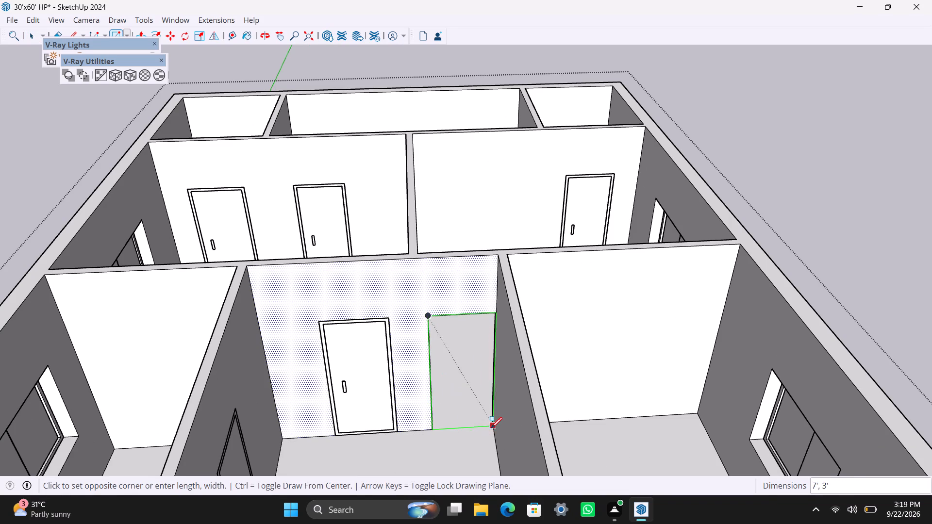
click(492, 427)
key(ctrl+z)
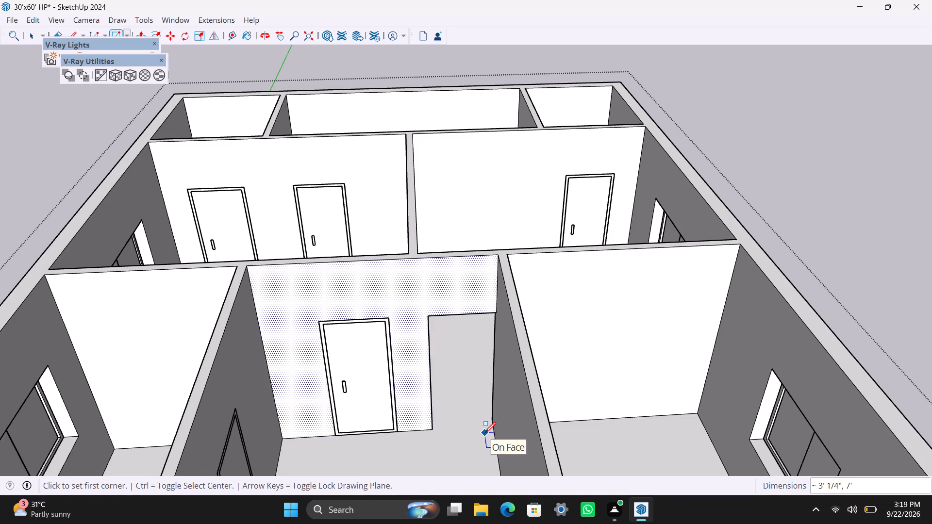
Draw a 7' by 3' rectangle filling the open doorway beside the middle room's door and make it a group.
key(r)
drag(426, 317, 426, 324)
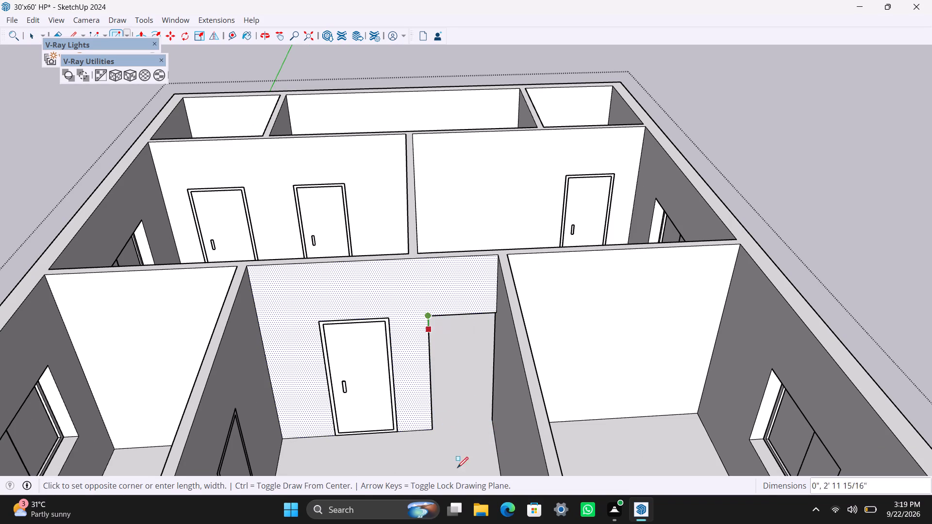
click(493, 430)
key(space)
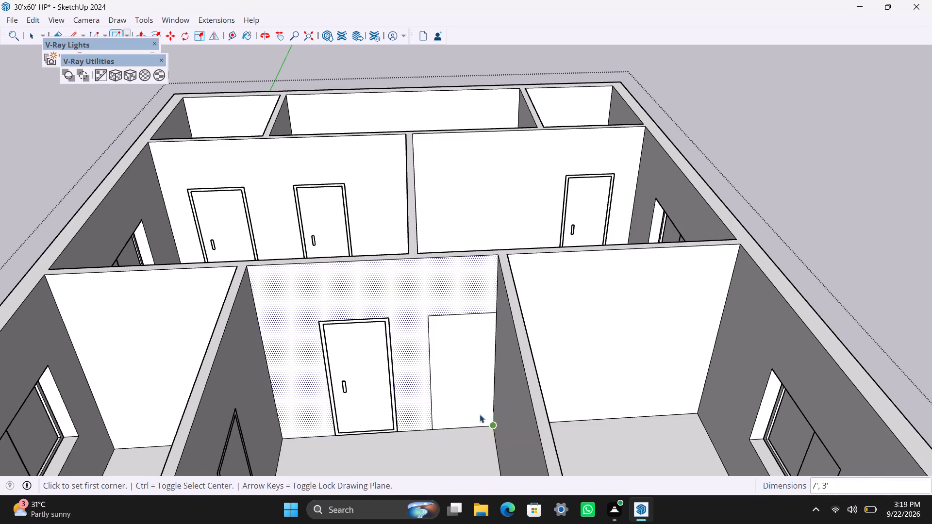
double_click(459, 386)
right_click(459, 386)
click(503, 212)
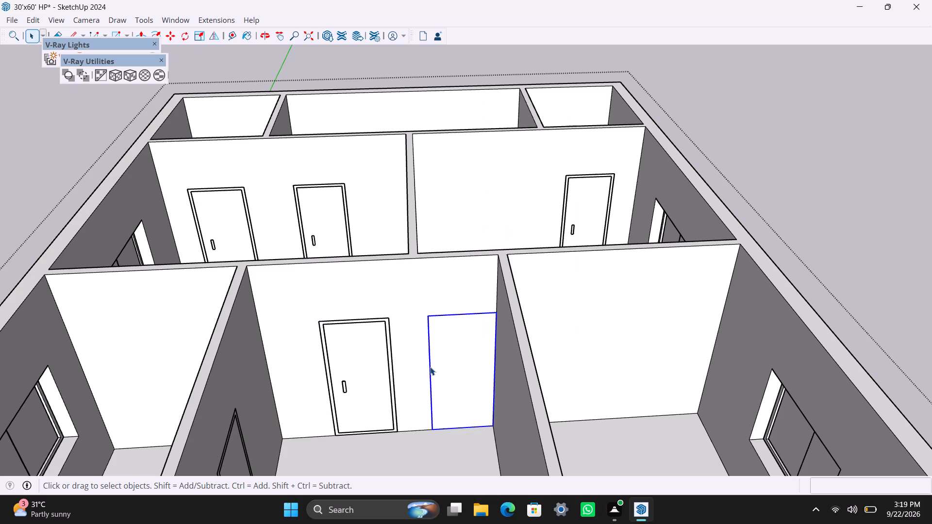
Open the new doorway group, offset the rectangle's edges 2" inward and delete the inner face to leave a door frame.
scroll(424, 397, up, 4)
triple_click(453, 329)
click(455, 329)
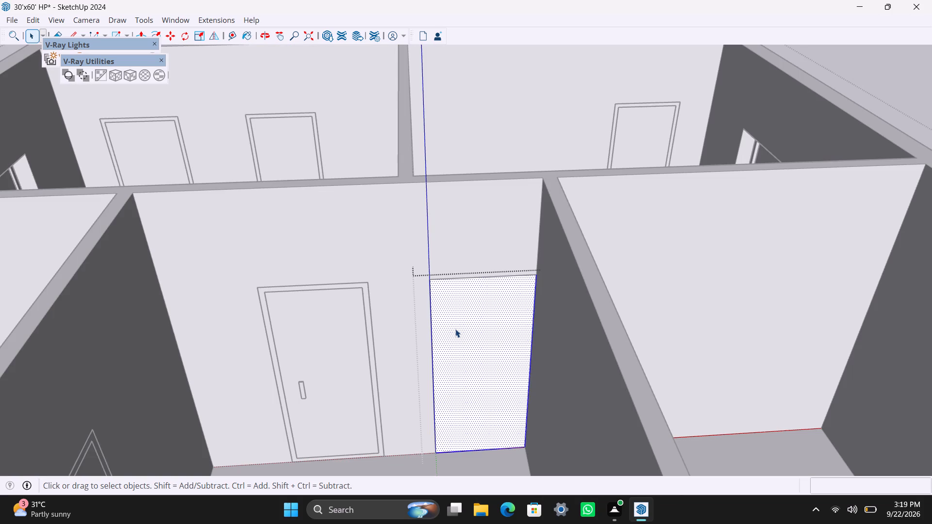
key(f)
click(448, 322)
text(2")
key(Return)
key(space)
click(469, 377)
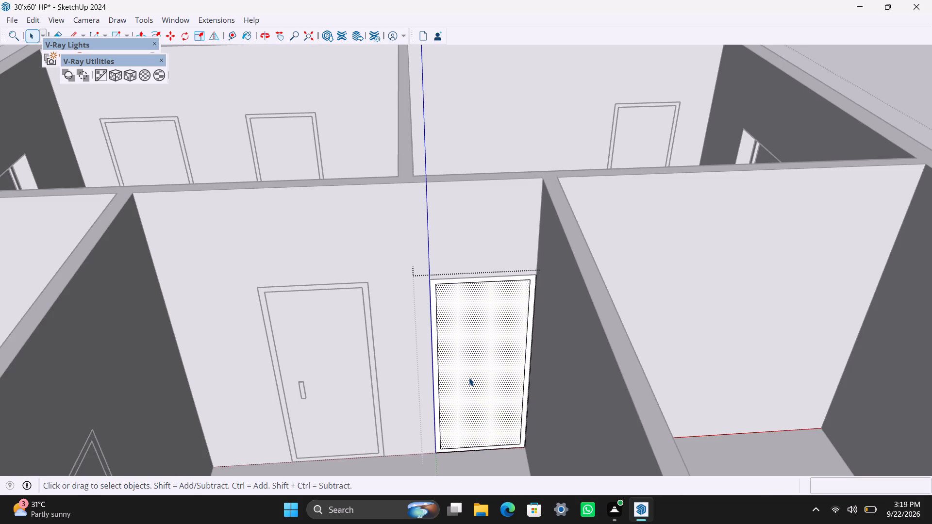
key(Delete)
Push/pull the door frame face by 2.5".
scroll(423, 380, up, 6)
click(434, 367)
key(p)
click(434, 367)
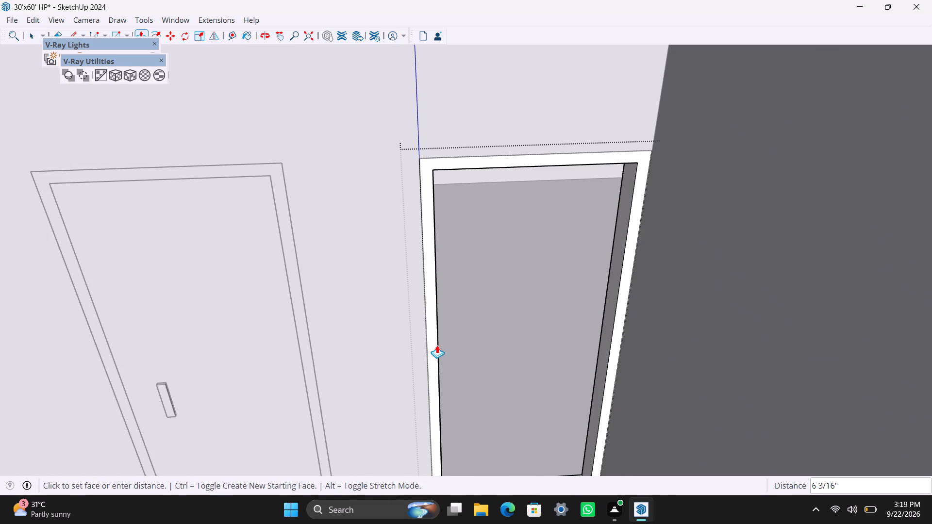
text(2.5")
key(Return)
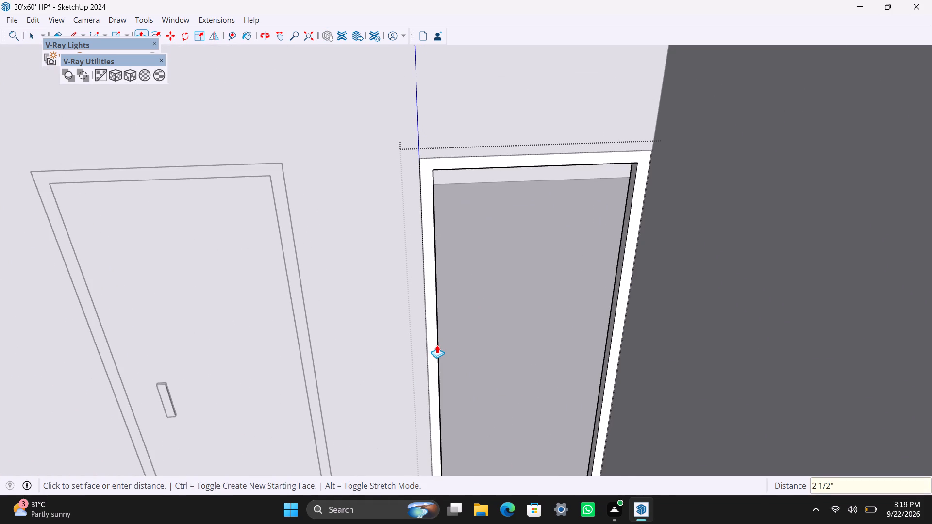
key(space)
Draw a door panel rectangle filling the inside of the new frame and make it a group.
scroll(403, 337, down, 9)
shift+middle_drag(421, 340, 414, 325)
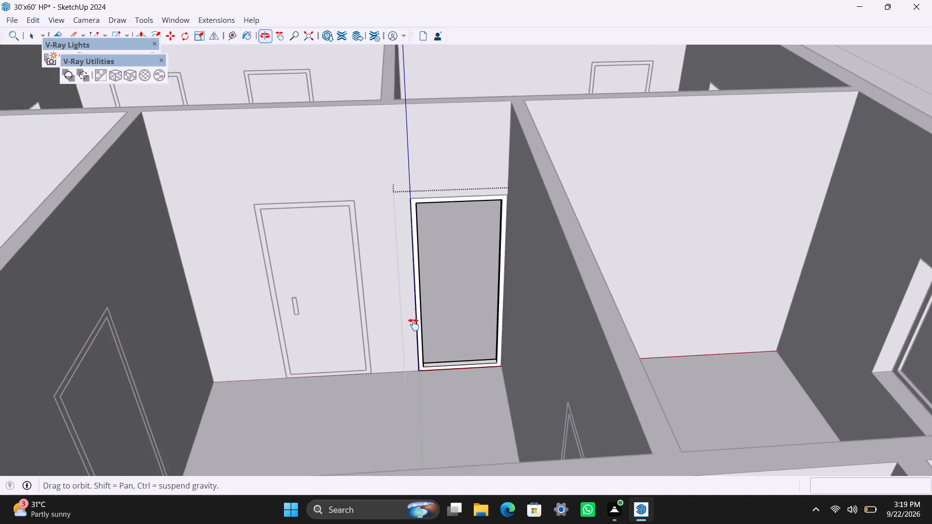
shift+middle_drag(414, 325, 396, 288)
scroll(399, 288, up, 2)
middle_drag(408, 297, 406, 321)
key(r)
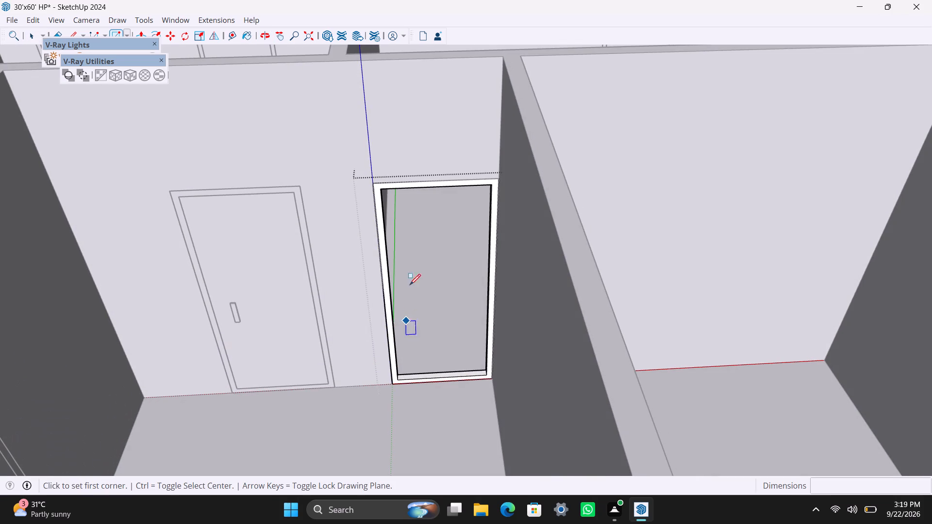
drag(381, 189, 381, 194)
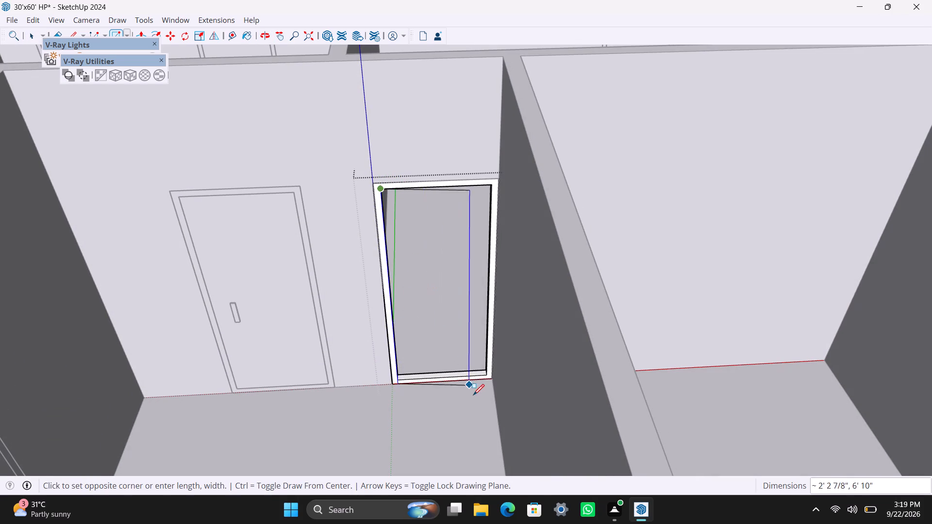
click(487, 376)
key(space)
double_click(455, 316)
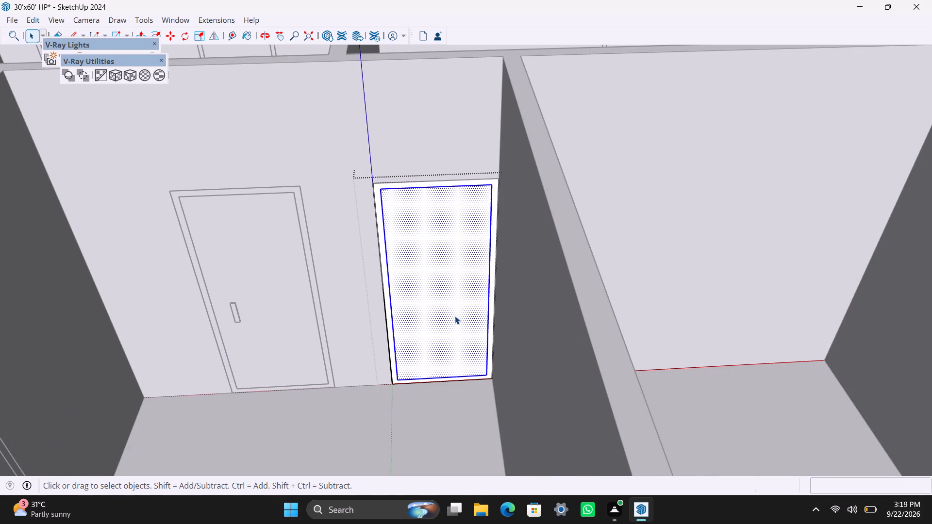
right_click(455, 316)
click(468, 146)
Open the door panel group and push/pull its face to 18 mm thickness.
scroll(438, 310, up, 3)
triple_click(438, 310)
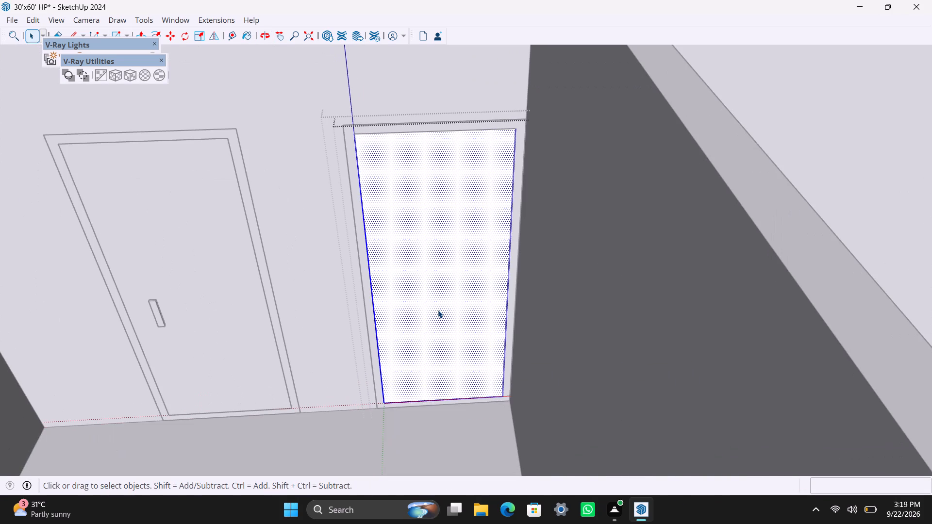
key(p)
click(438, 310)
text(18mm)
key(Return)
key(space)
Place handle guides 4' below the panel's top edge and 6" from its opening-side edge, plus guides 1.5" farther in and 8" higher.
text(t)
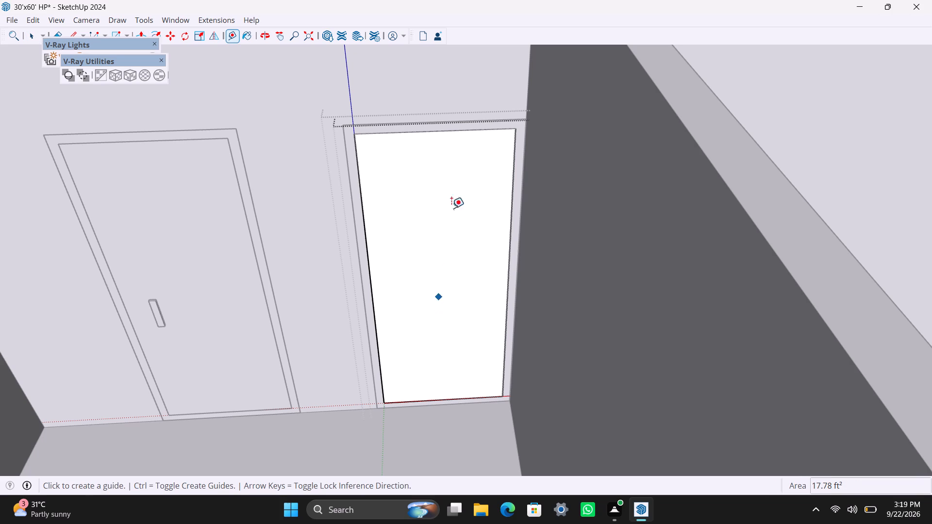
click(406, 134)
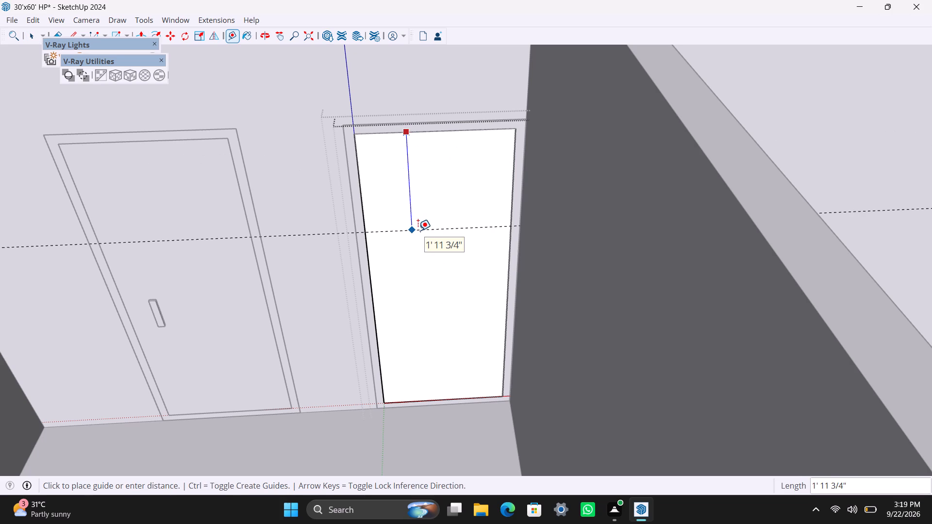
text(4')
key(Return)
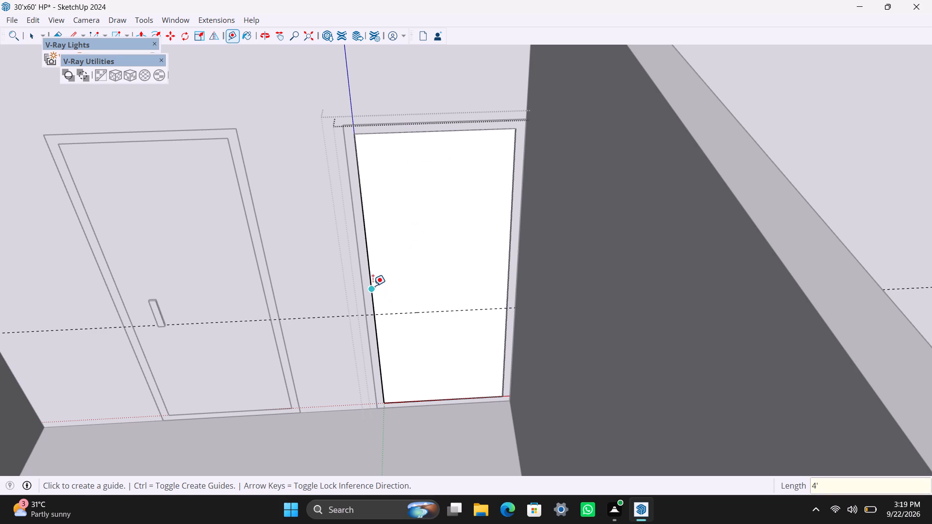
click(373, 285)
text(6")
key(Return)
click(397, 273)
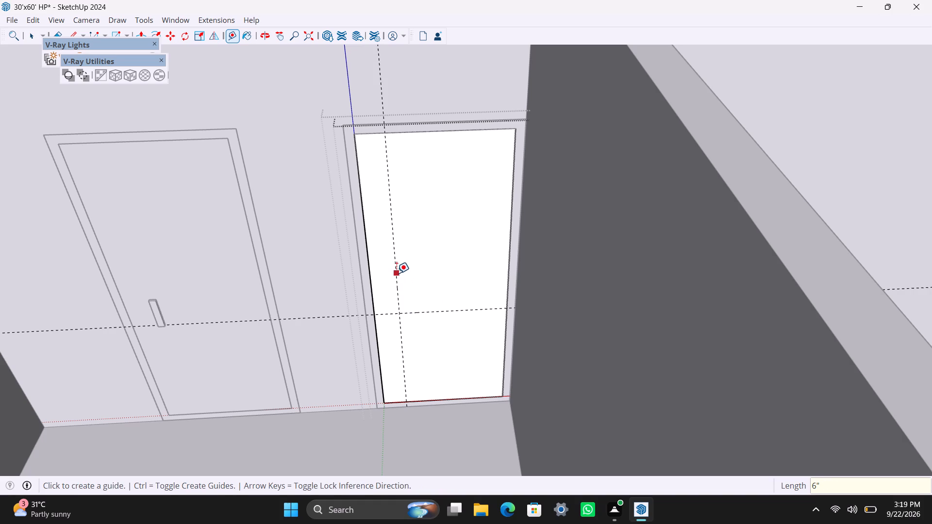
text(1.5")
key(Return)
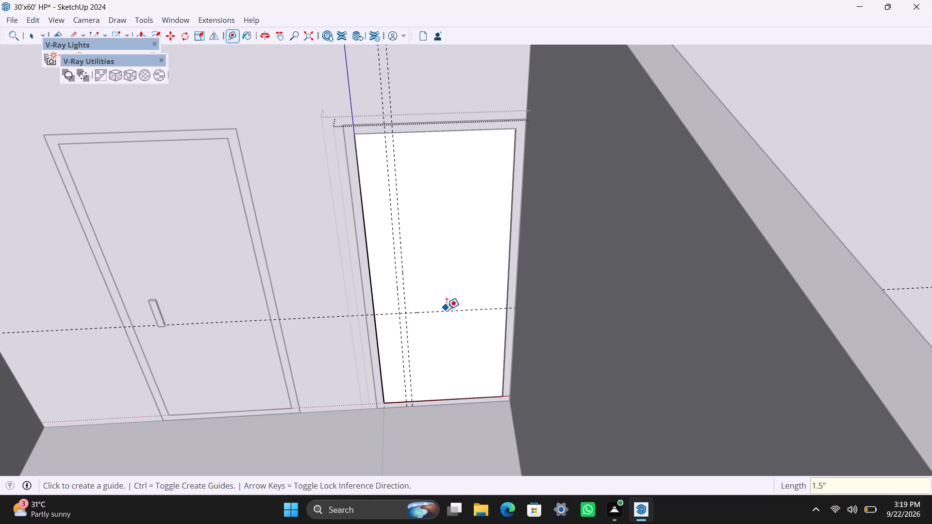
click(447, 310)
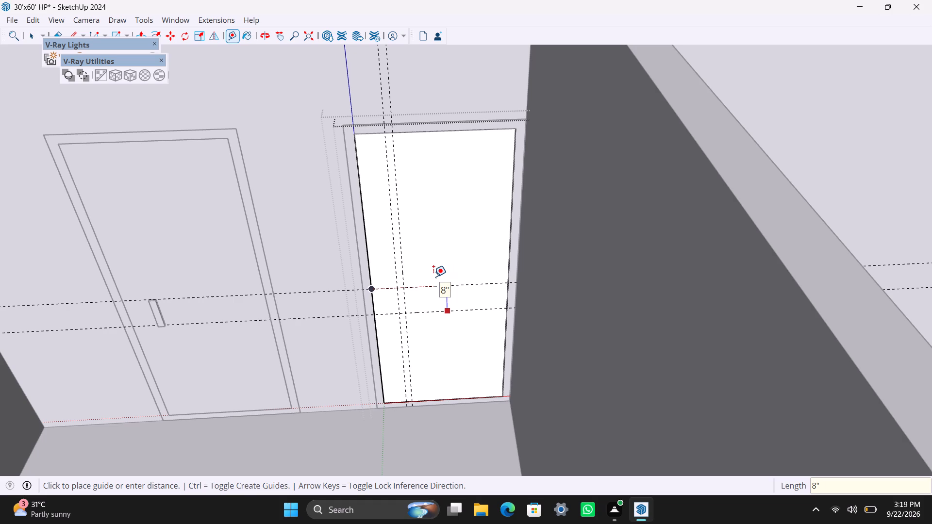
text(8")
key(Return)
key(space)
Draw the 8" by 1.5" handle rectangle between the guide intersections on the door panel and make it a group.
scroll(421, 306, up, 2)
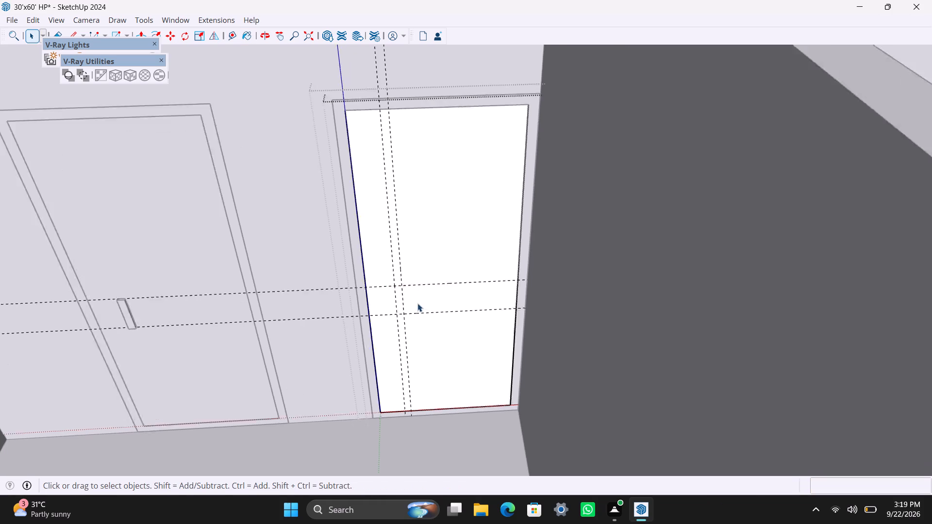
scroll(417, 303, up, 4)
key(r)
scroll(394, 303, up, 2)
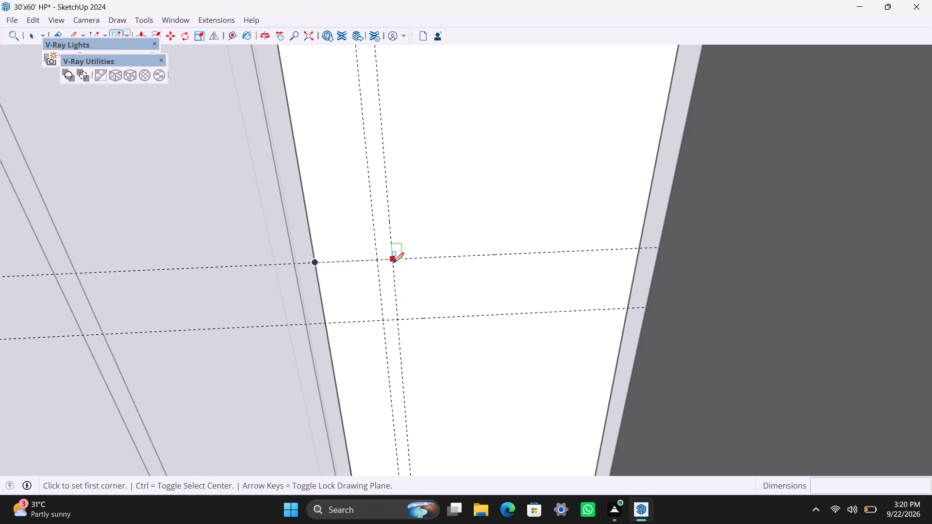
click(393, 263)
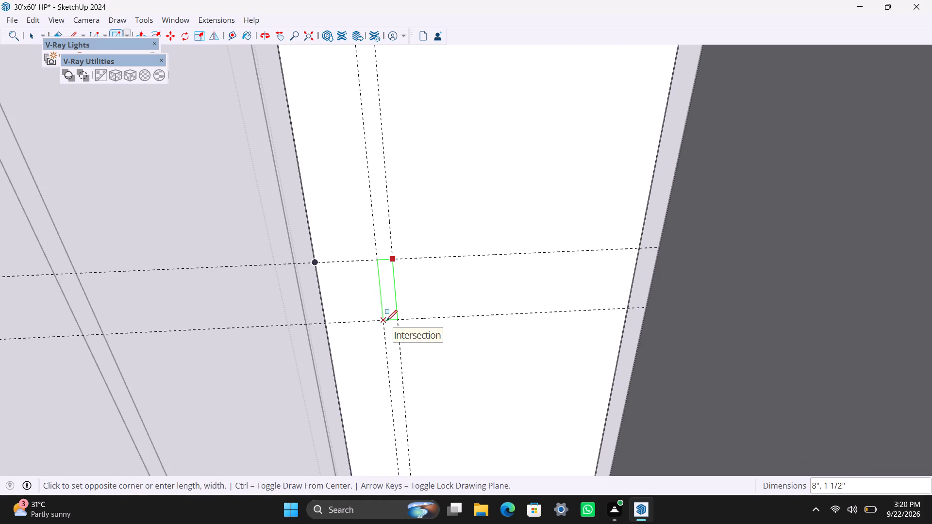
click(386, 321)
key(space)
double_click(391, 303)
right_click(391, 303)
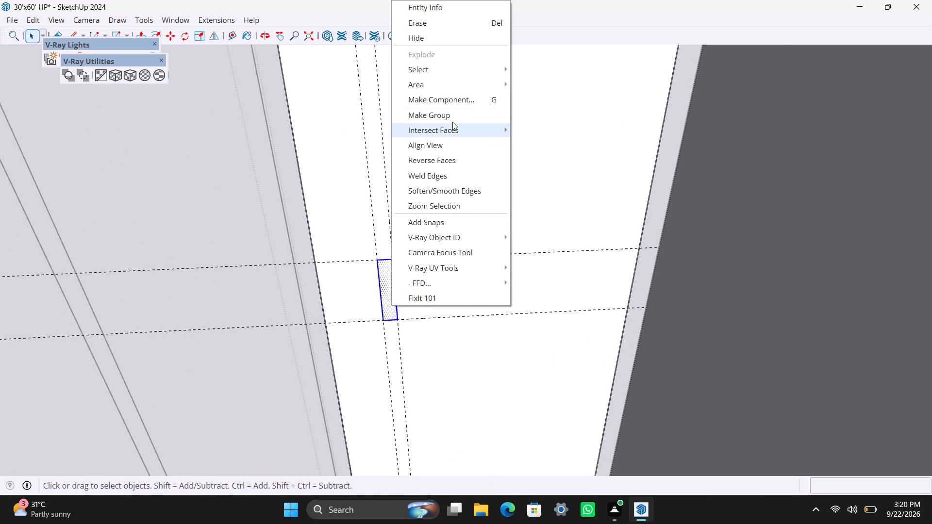
click(451, 117)
Open the handle group, push/pull its face 0.5", and close the nested handle, panel and frame groups.
scroll(387, 312, up, 4)
triple_click(388, 306)
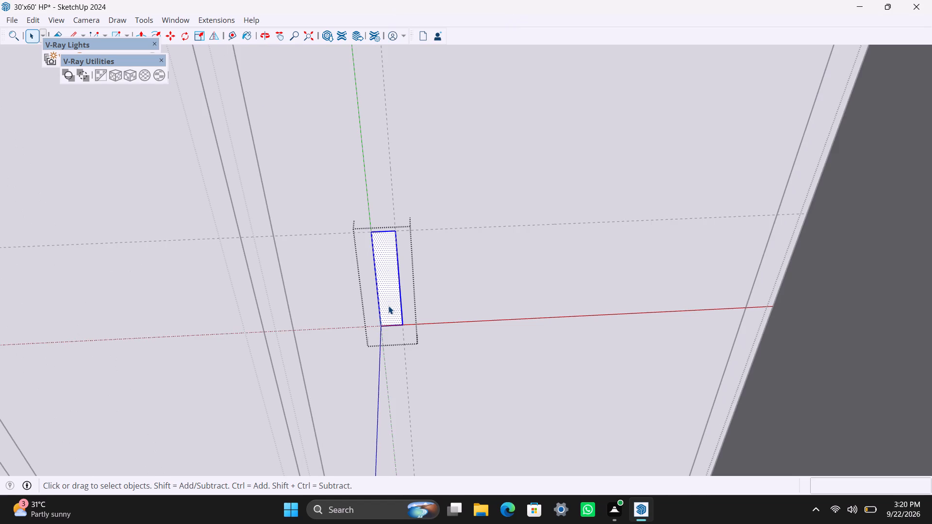
key(p)
click(388, 306)
text(0.5")
key(Return)
key(space)
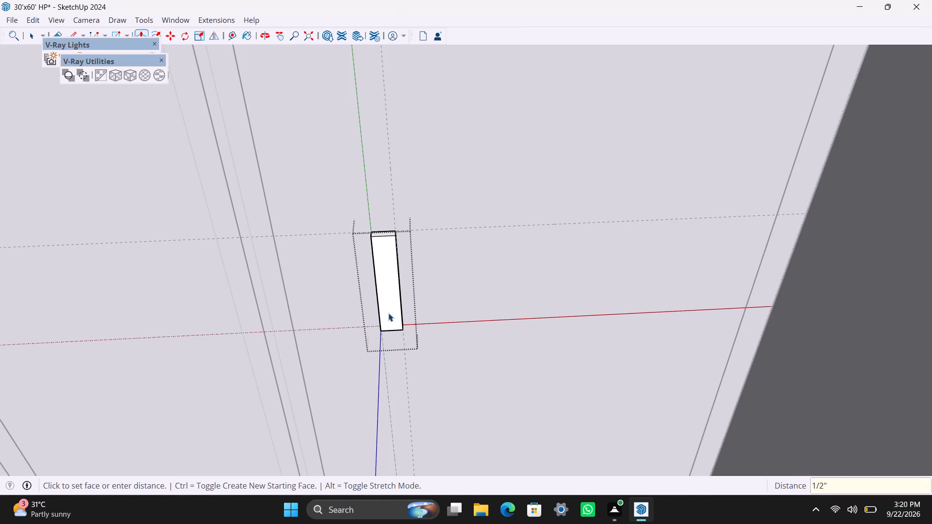
scroll(388, 344, down, 20)
scroll(388, 344, down, 11)
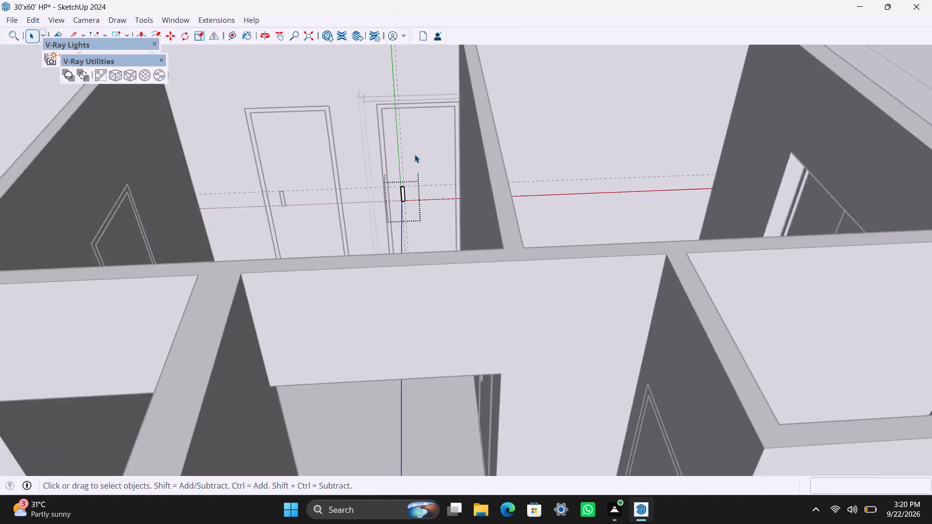
scroll(415, 154, down, 15)
click(551, 166)
click(556, 174)
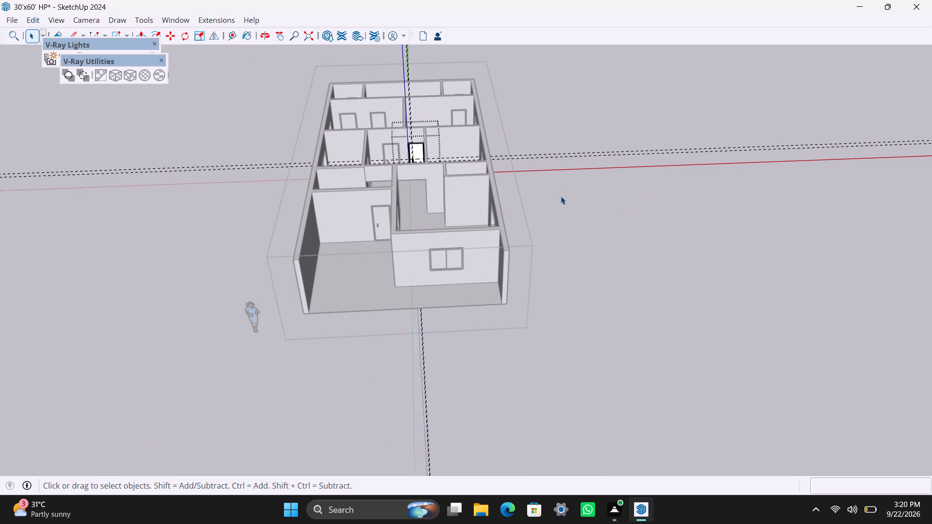
click(561, 199)
scroll(544, 240, down, 4)
middle_drag(552, 249, 516, 268)
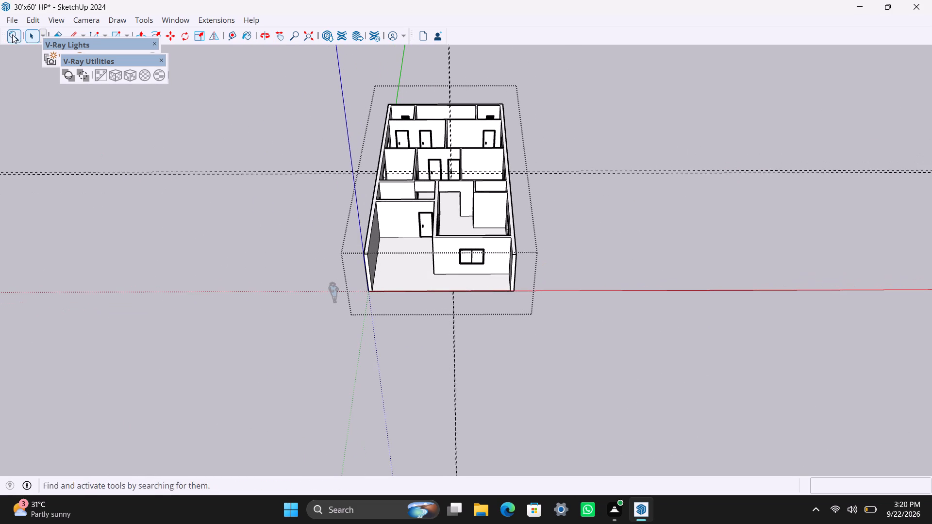
Delete all the guides from the model.
click(36, 19)
click(58, 138)
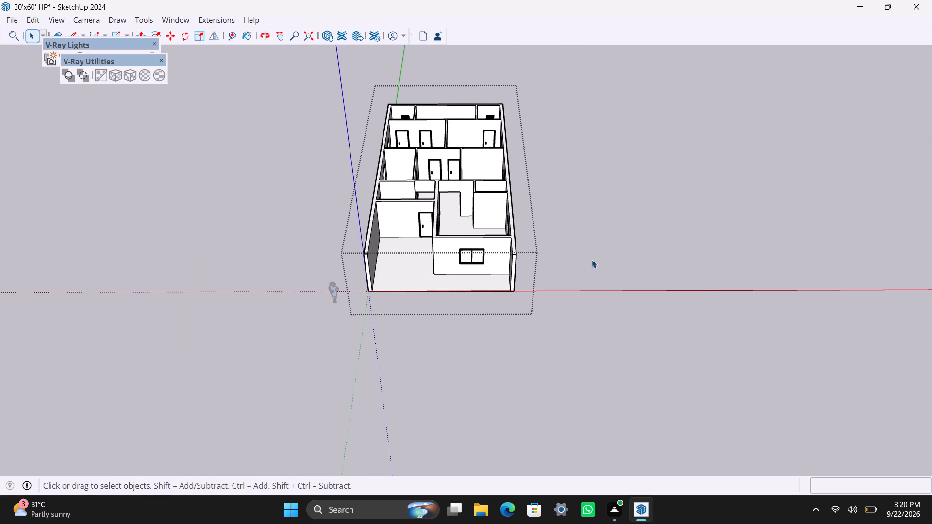
Save the 30'x60' HP model.
scroll(593, 252, up, 2)
middle_drag(570, 228, 512, 339)
scroll(503, 251, down, 2)
shift+middle_drag(500, 254, 500, 280)
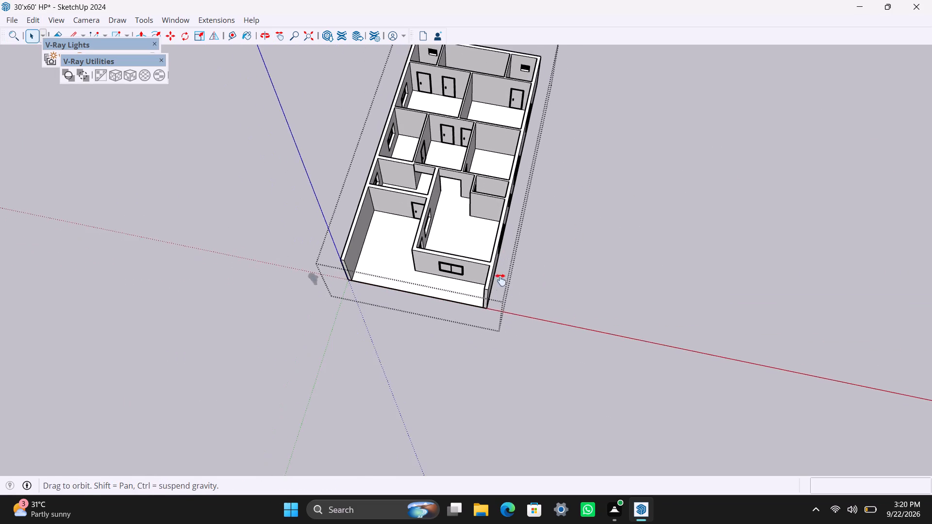
shift+middle_drag(500, 280, 485, 370)
scroll(467, 327, up, 3)
key(ctrl+s)
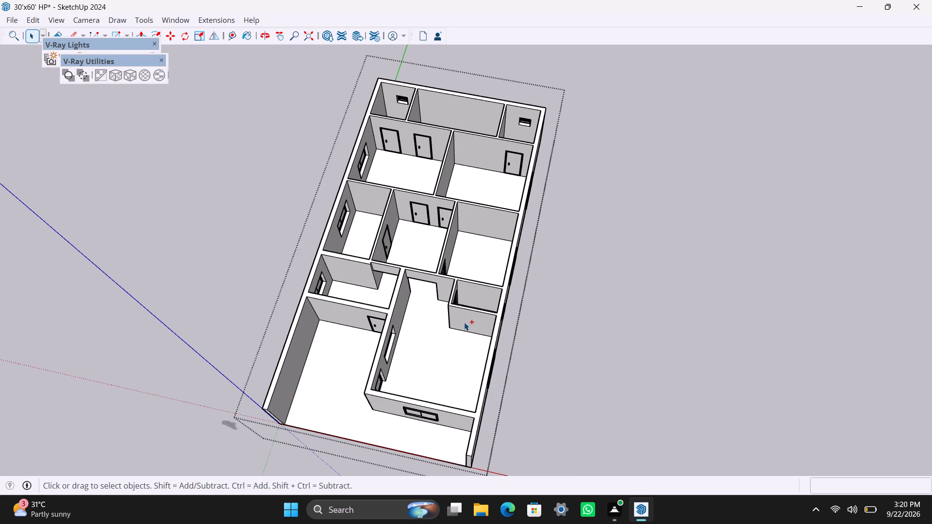
Examine the rooms, doors, windows and ventilators from all sides of the house, and close the open group.
scroll(444, 298, up, 6)
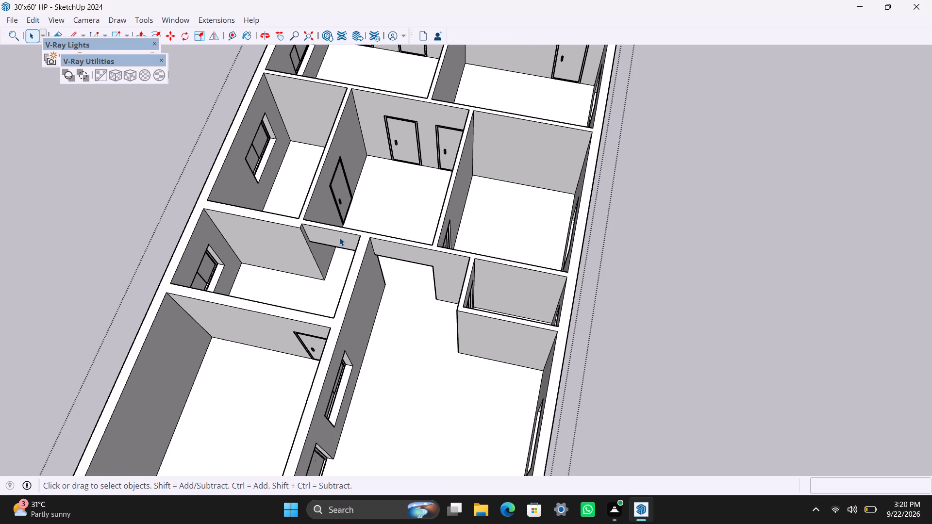
scroll(410, 134, down, 6)
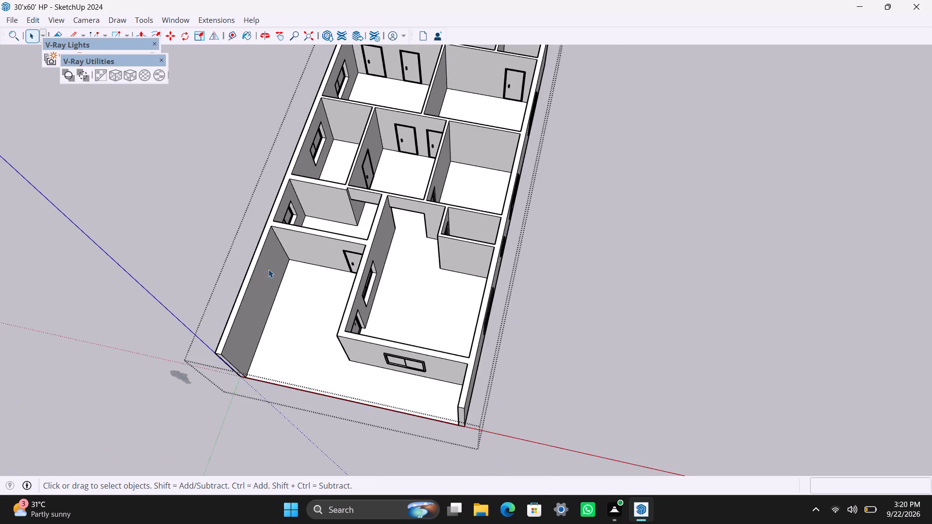
scroll(296, 271, up, 3)
middle_drag(309, 285, 931, 294)
scroll(438, 348, down, 3)
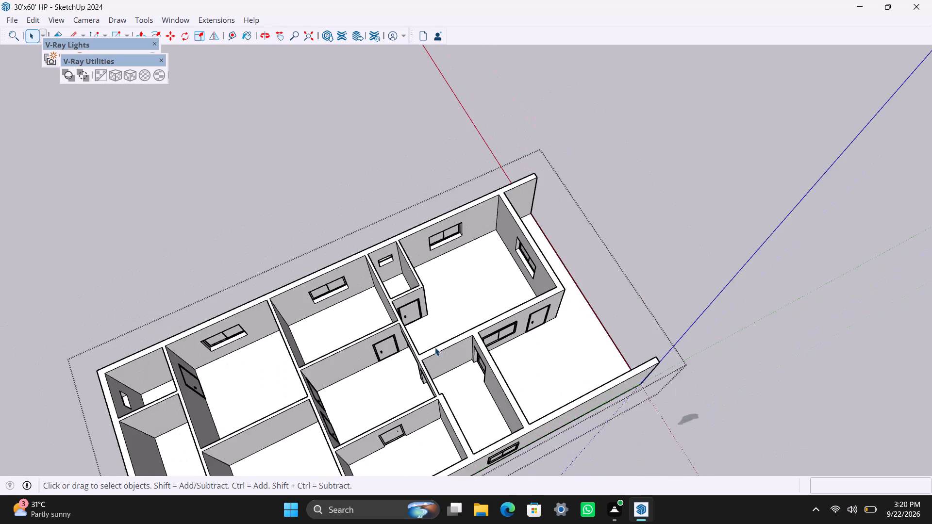
scroll(435, 347, down, 5)
middle_drag(430, 342, 445, 128)
scroll(424, 239, up, 3)
middle_drag(535, 223, 535, 224)
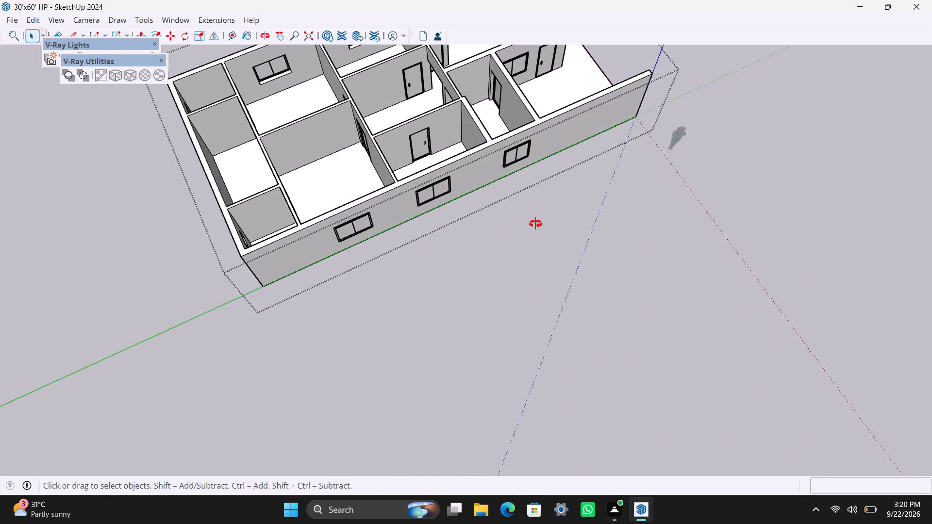
middle_drag(535, 224, 404, 282)
scroll(451, 129, down, 2)
middle_drag(451, 131, 370, 317)
scroll(324, 258, up, 2)
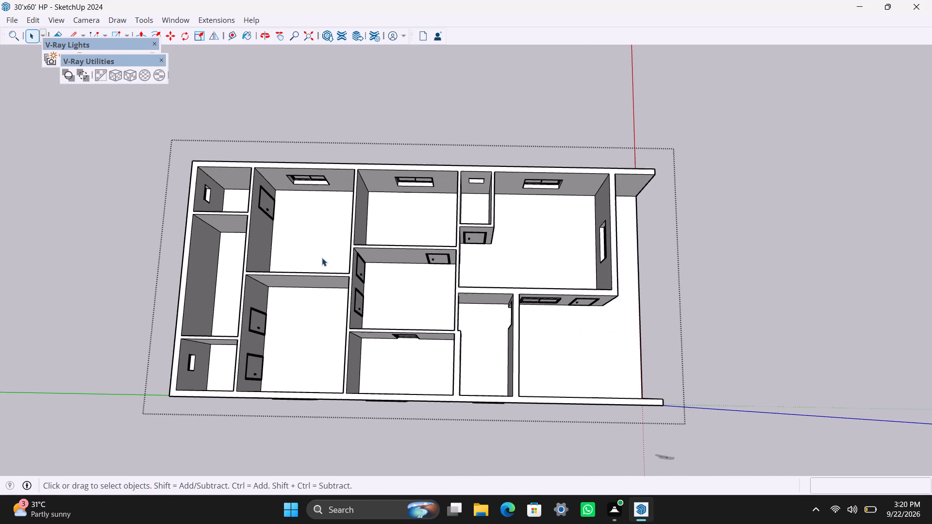
scroll(378, 244, down, 3)
scroll(341, 319, up, 2)
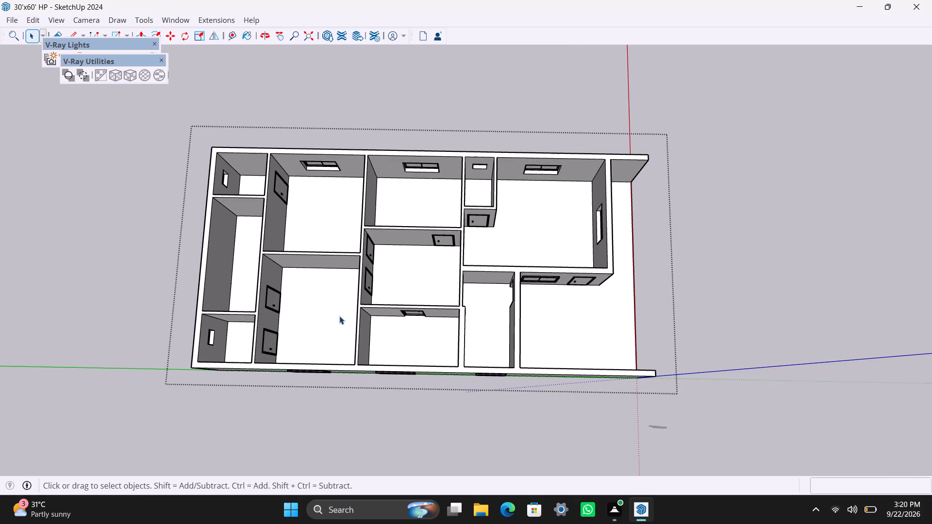
scroll(284, 308, up, 3)
scroll(279, 306, down, 4)
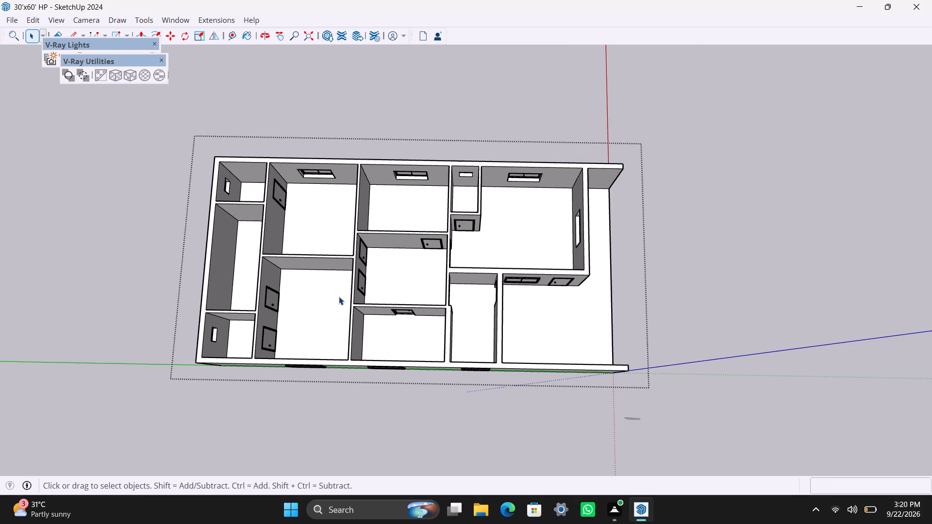
scroll(305, 306, up, 3)
scroll(305, 302, down, 5)
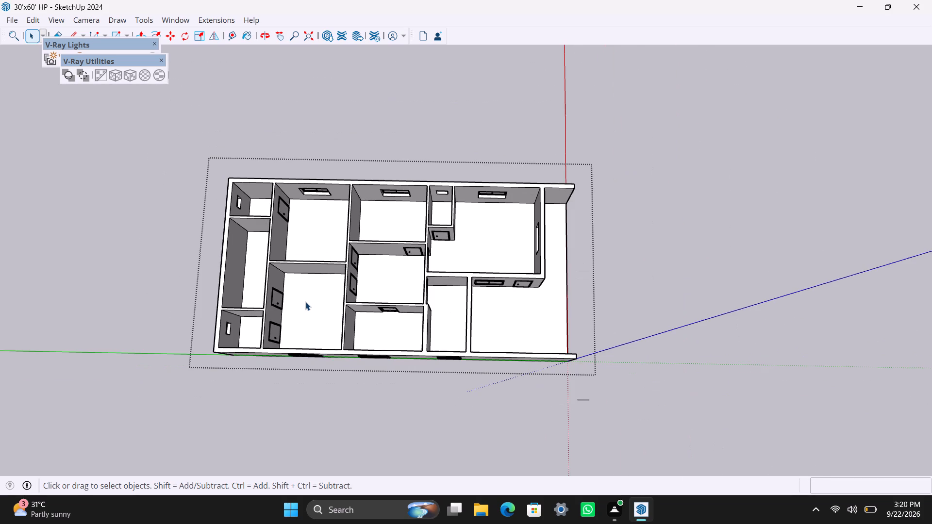
scroll(305, 302, down, 3)
middle_drag(434, 316, 274, 254)
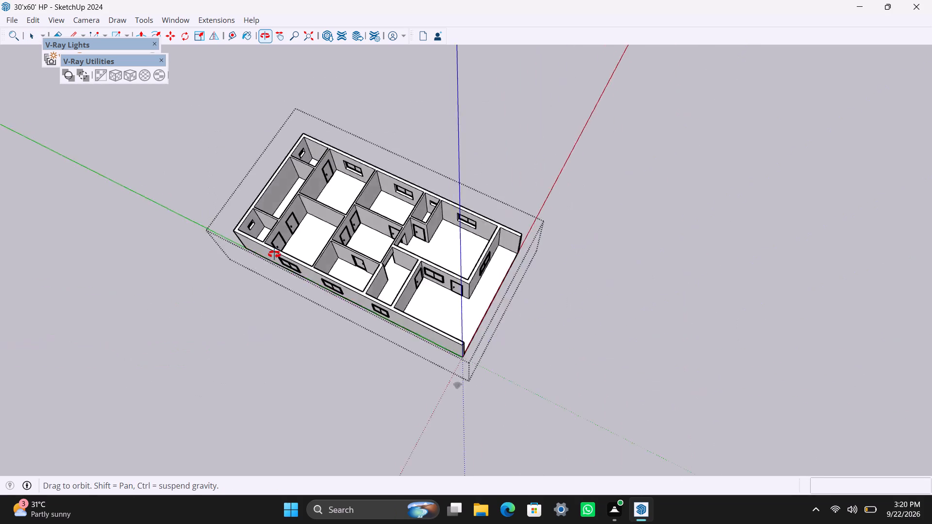
middle_drag(274, 254, 23, 114)
scroll(459, 301, up, 3)
scroll(402, 148, up, 4)
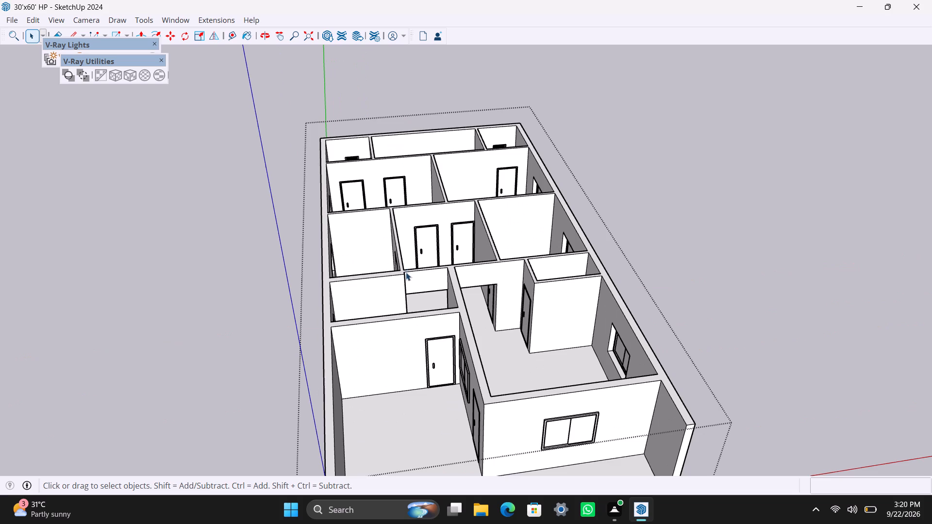
scroll(407, 246, down, 6)
middle_drag(401, 225, 523, 391)
scroll(459, 265, up, 3)
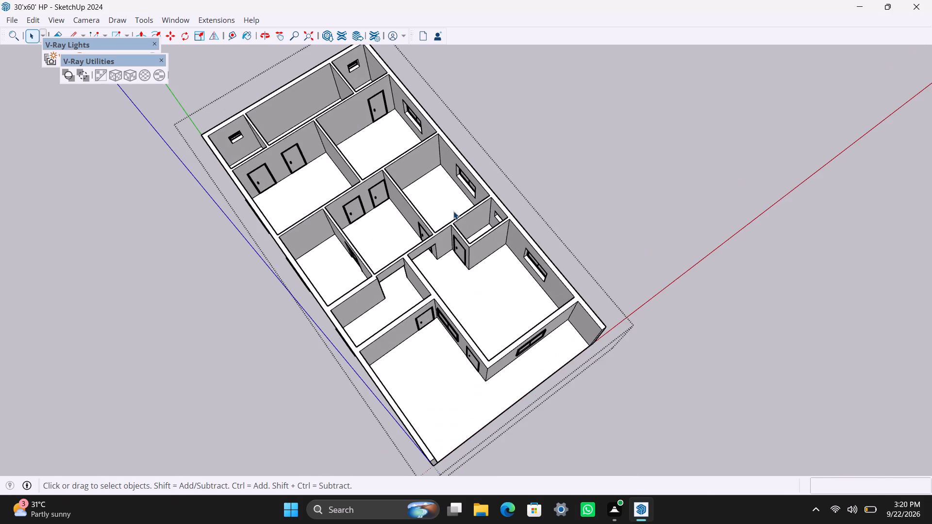
scroll(447, 215, up, 2)
scroll(386, 251, down, 4)
scroll(368, 270, up, 3)
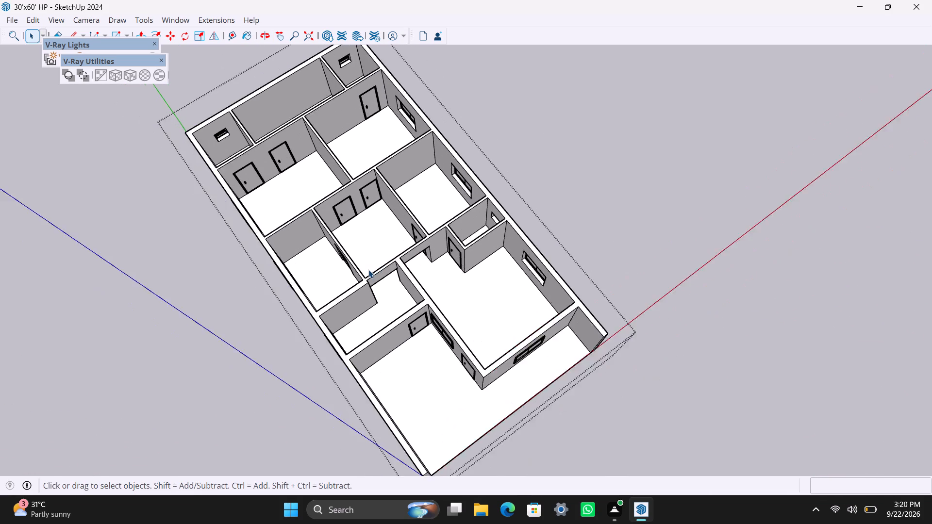
scroll(366, 272, up, 9)
middle_drag(308, 266, 330, 228)
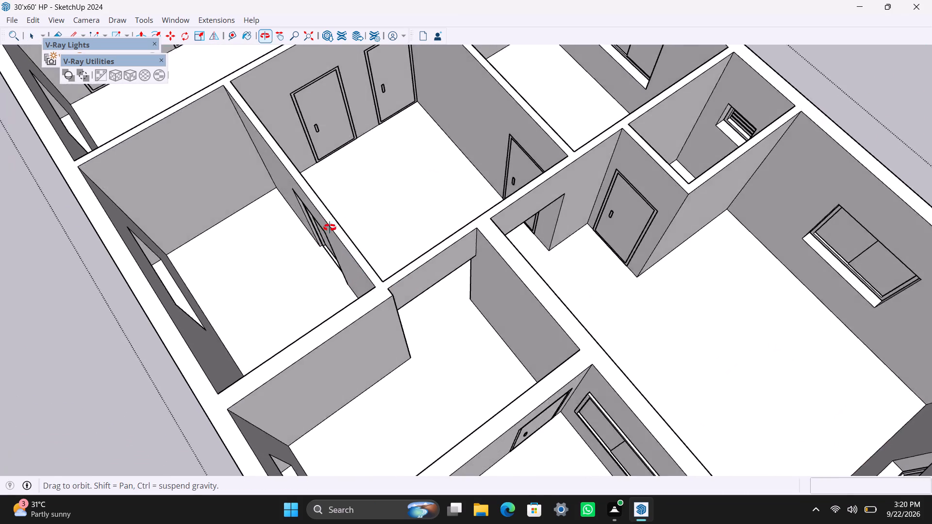
middle_drag(330, 228, 127, 265)
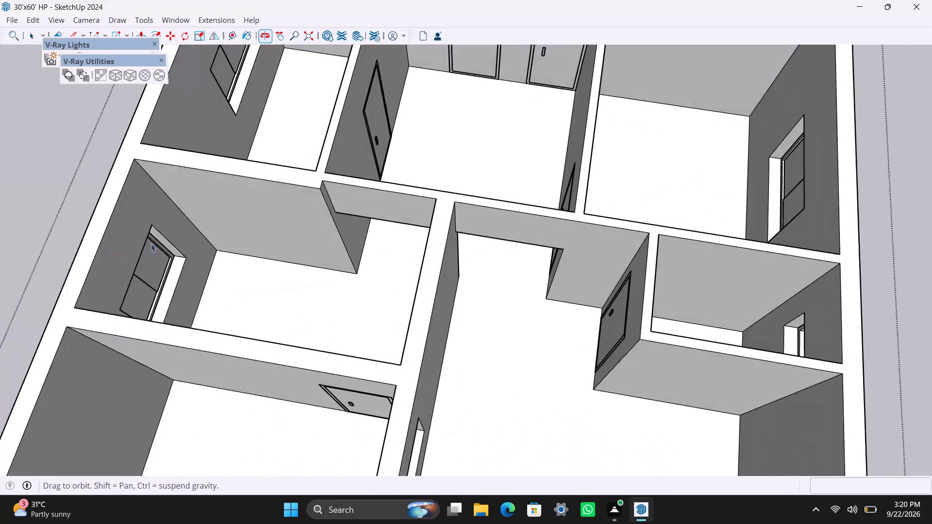
scroll(188, 225, down, 15)
middle_drag(407, 320, 435, 326)
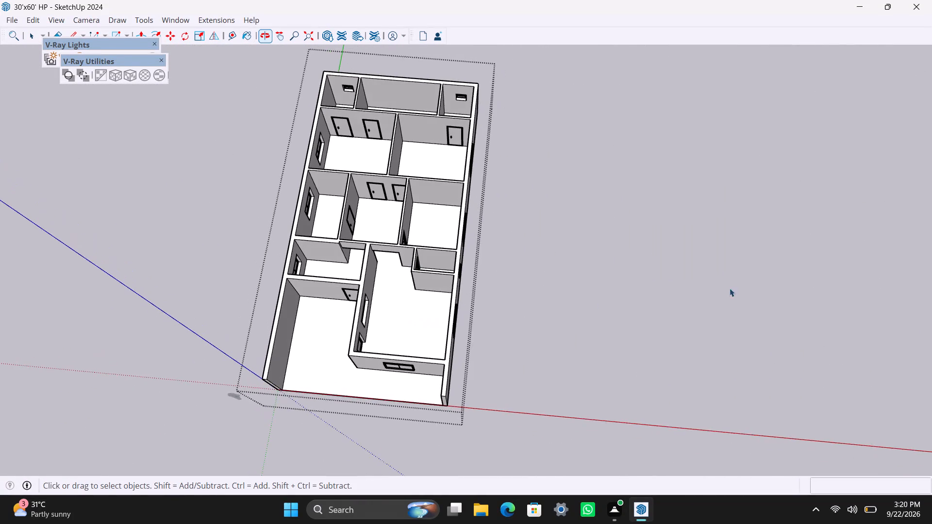
click(741, 283)
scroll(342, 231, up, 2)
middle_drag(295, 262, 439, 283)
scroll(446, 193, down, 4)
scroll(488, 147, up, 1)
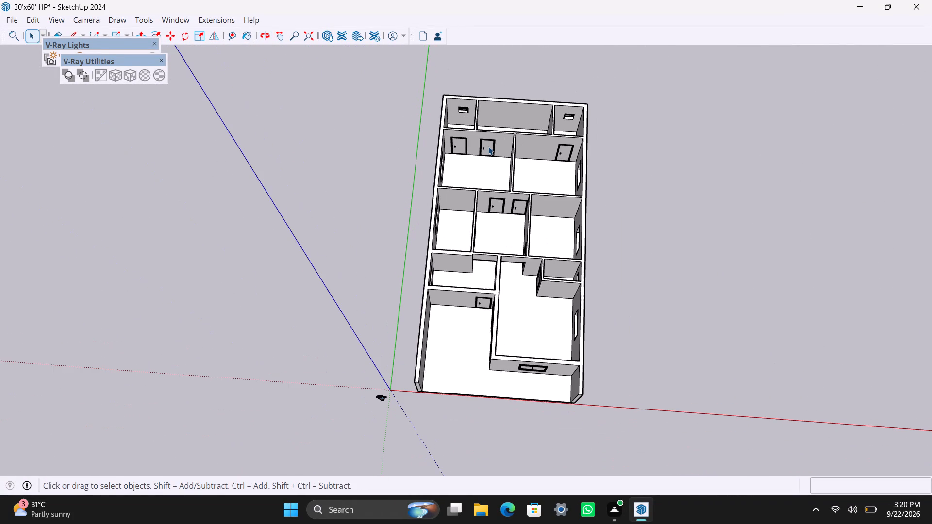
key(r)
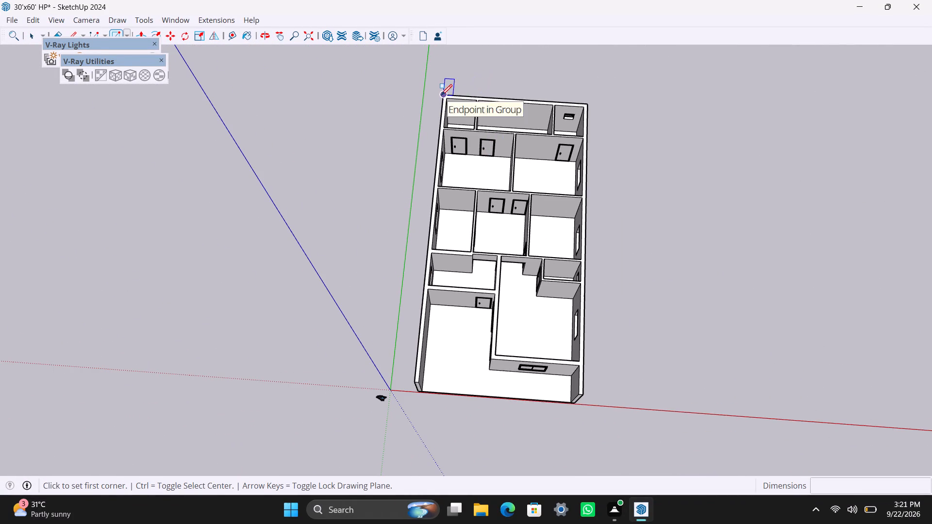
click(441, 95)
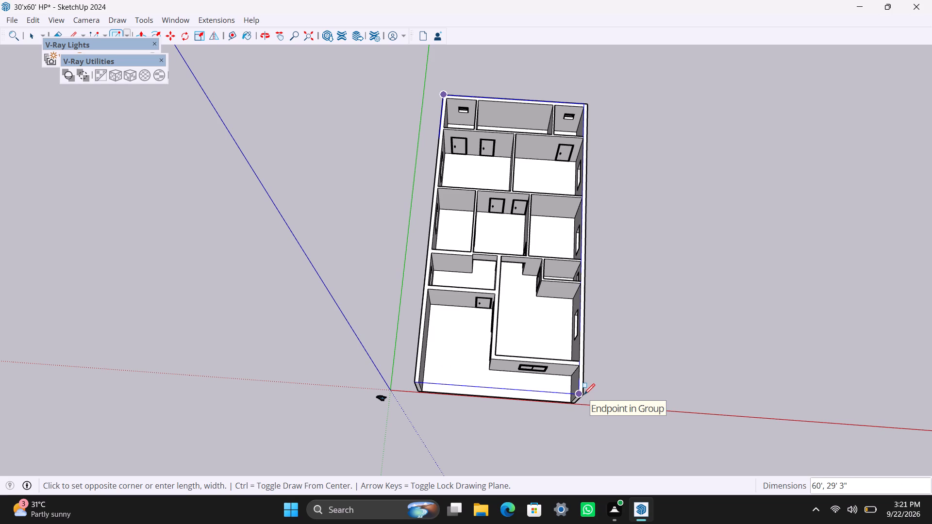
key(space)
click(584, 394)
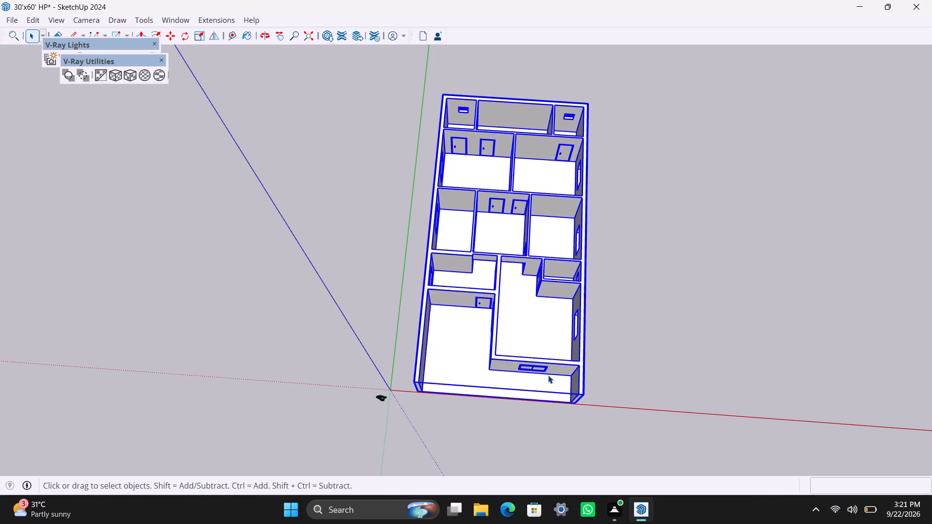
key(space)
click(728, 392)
Open the wall group and draw two lines across the rear wall's top face, extending the middle rear room's side walls.
scroll(627, 373, up, 3)
middle_drag(615, 299, 0, 278)
scroll(455, 450, down, 5)
middle_drag(698, 474, 433, 349)
scroll(433, 349, down, 3)
middle_drag(421, 368, 472, 181)
scroll(464, 174, up, 3)
middle_drag(437, 180, 418, 383)
scroll(411, 388, up, 7)
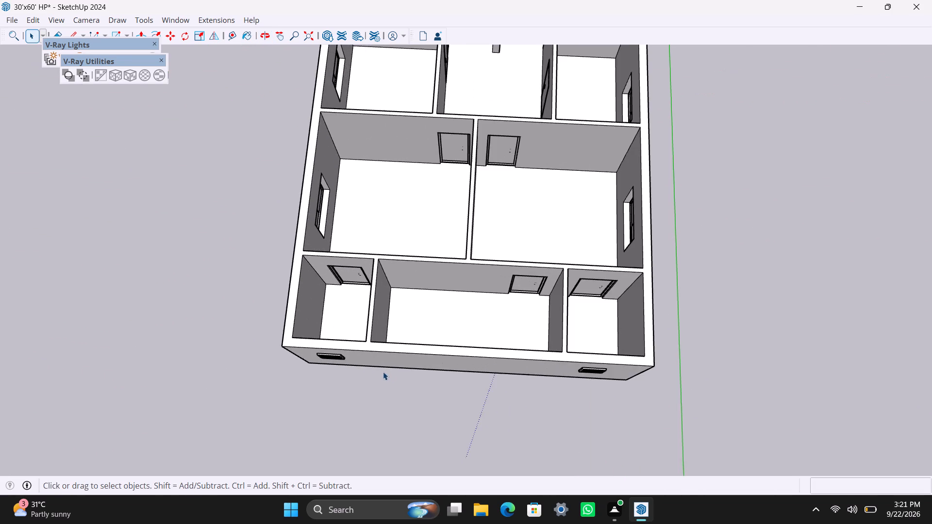
middle_drag(383, 372, 402, 381)
scroll(390, 365, up, 4)
key(l)
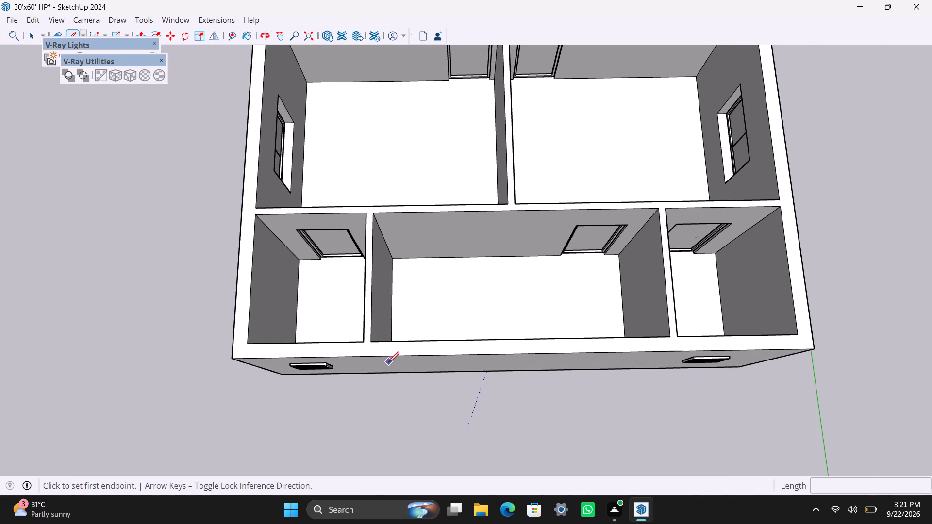
key(space)
triple_click(380, 351)
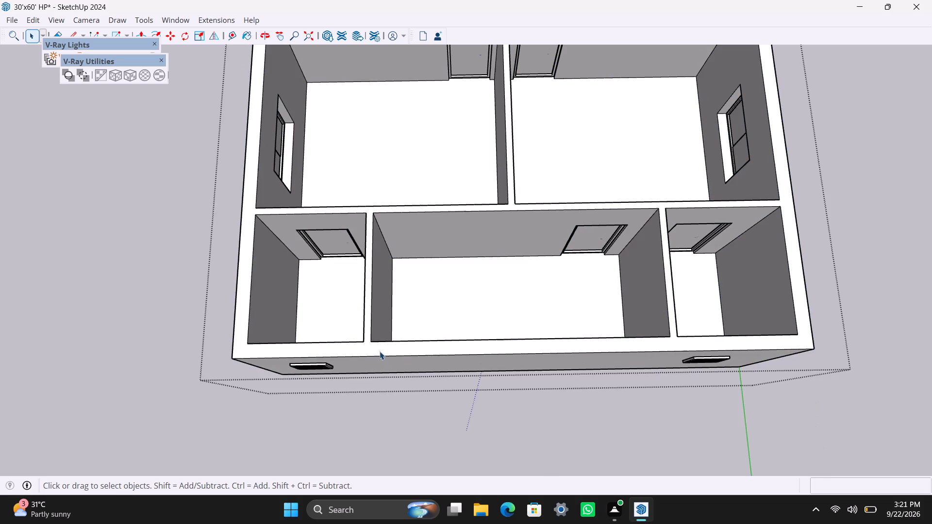
scroll(372, 350, up, 4)
key(l)
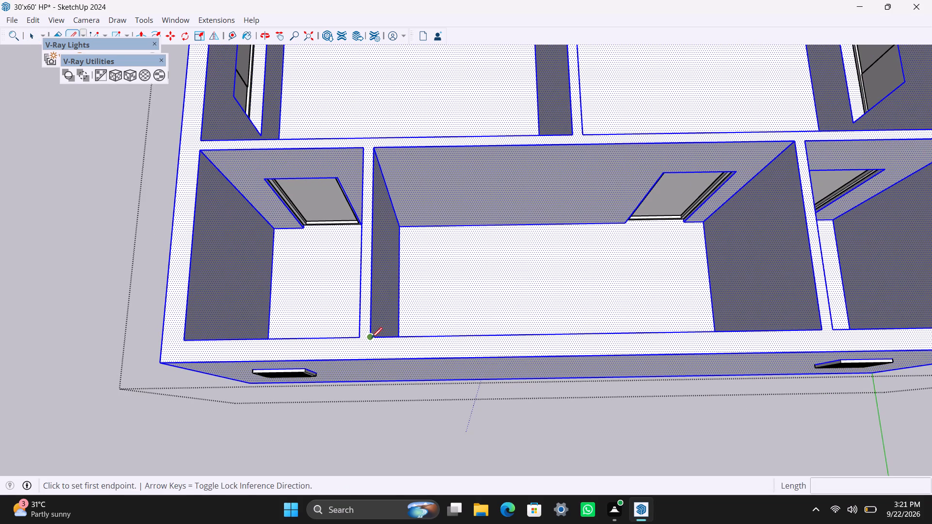
click(371, 336)
click(369, 360)
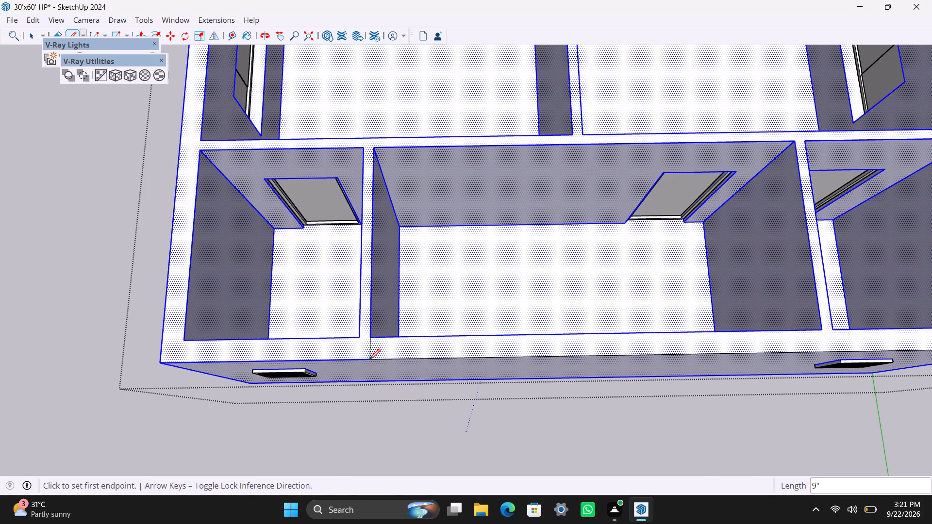
key(space)
key(l)
drag(822, 327, 823, 338)
click(828, 352)
key(space)
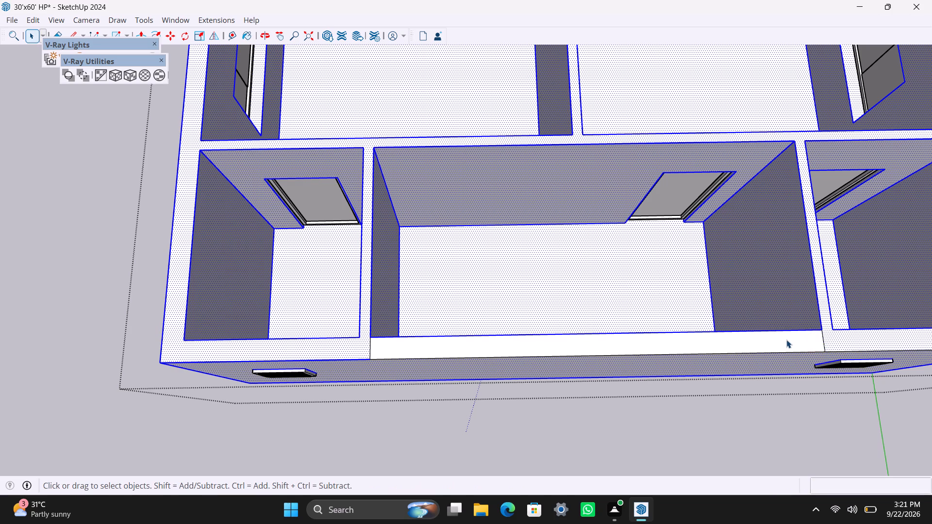
Push/pull the rear wall's inner face in the middle rear room 4.5" outward to thin that wall section.
click(786, 340)
scroll(575, 322, down, 3)
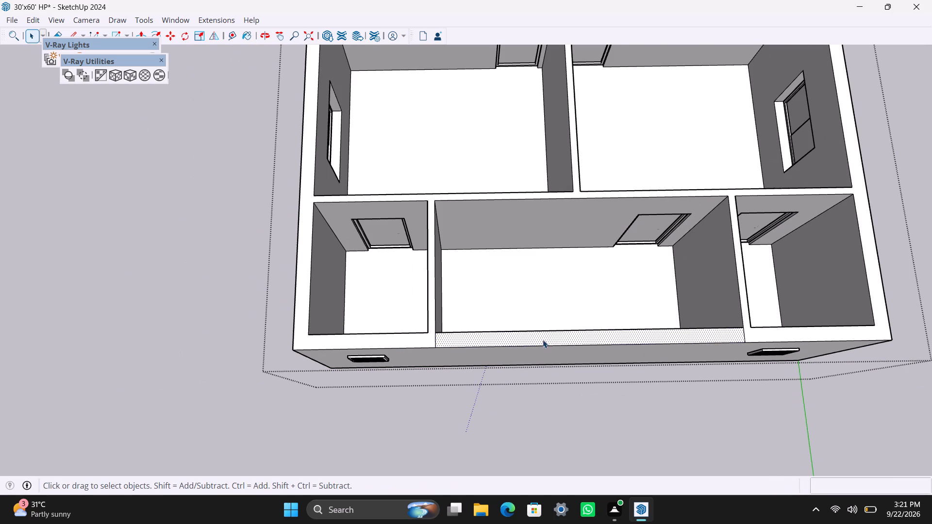
scroll(541, 329, down, 3)
middle_drag(541, 329, 443, 453)
scroll(504, 352, up, 2)
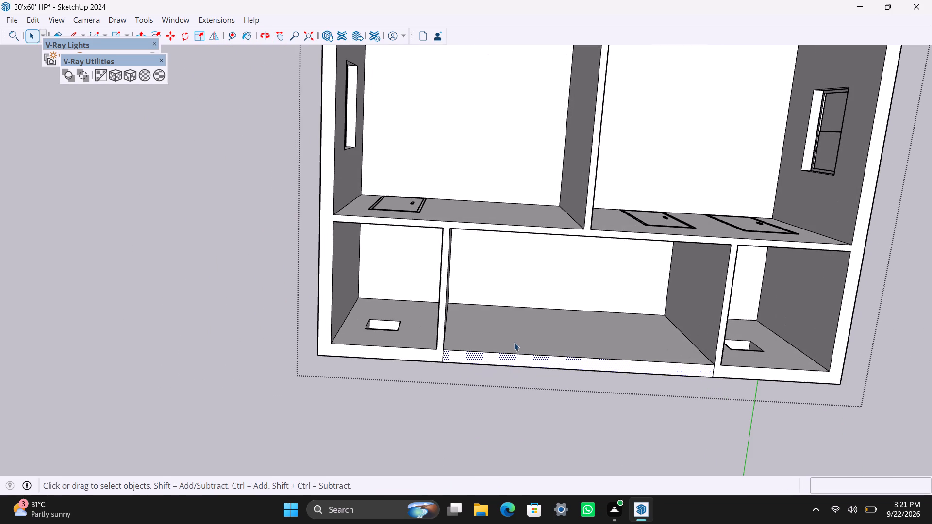
click(530, 334)
key(p)
click(530, 334)
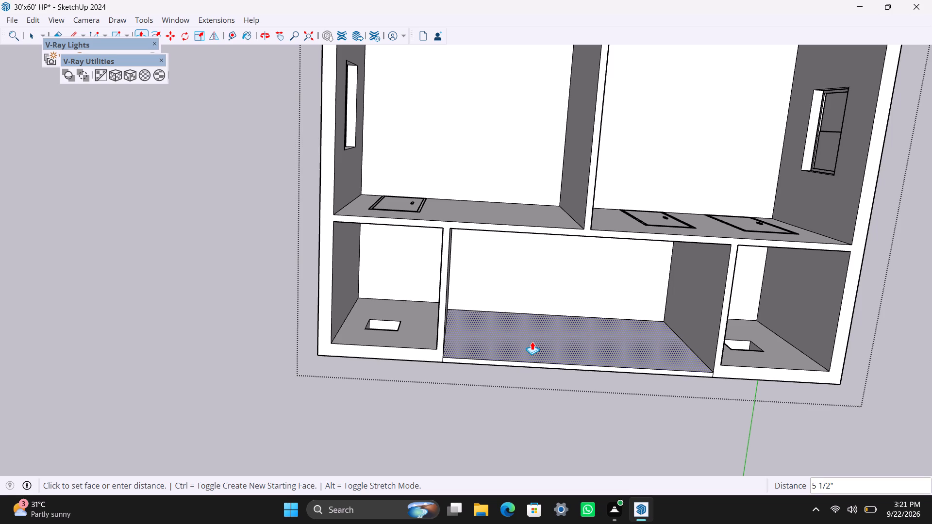
text(4.5")
key(Return)
key(space)
scroll(540, 276, down, 8)
middle_drag(504, 363, 504, 359)
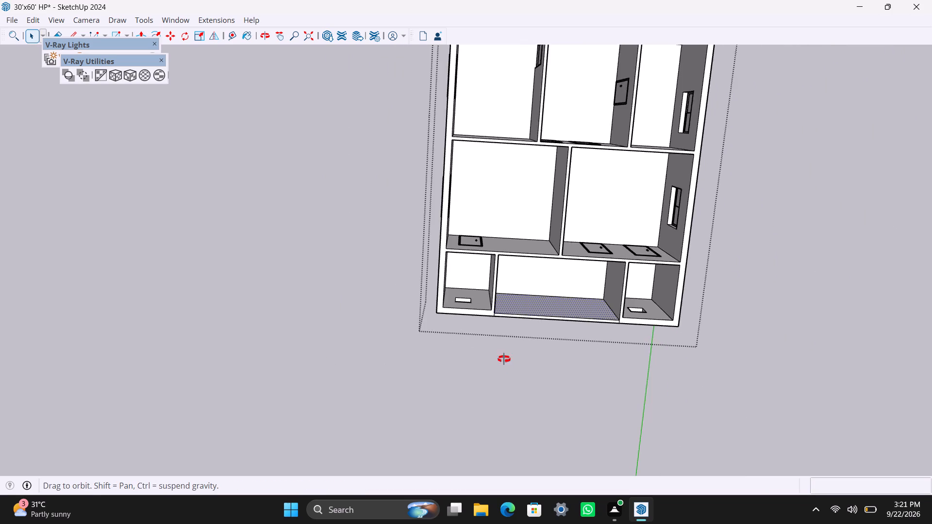
middle_drag(504, 359, 554, 142)
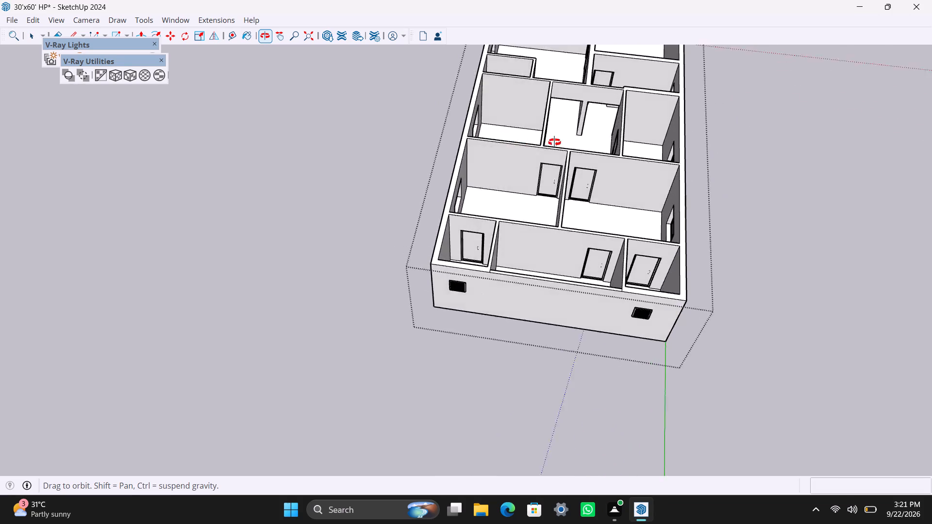
Place two vertical guides on the rear wall's outer face, about 10' 9" from its edge and about 10' 1" further along.
middle_drag(554, 142, 599, 146)
scroll(583, 280, up, 5)
middle_drag(525, 275, 490, 193)
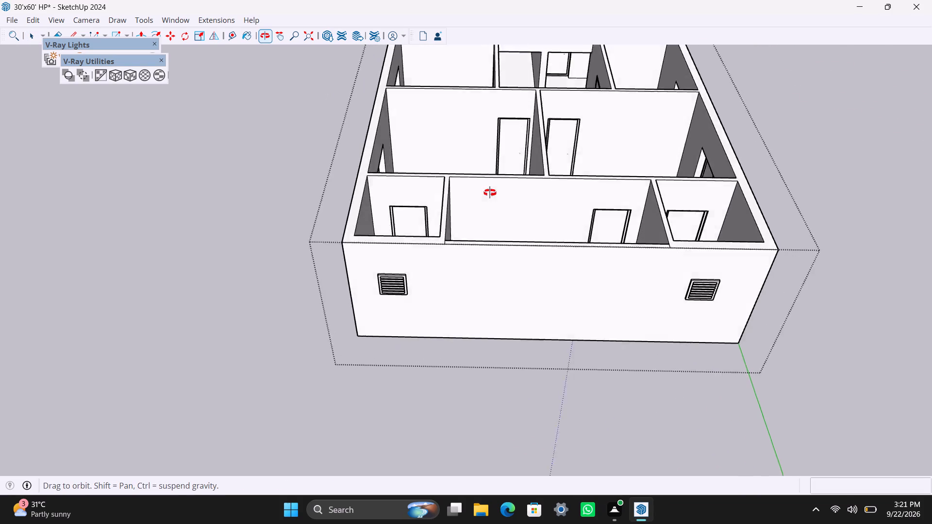
middle_drag(490, 193, 486, 147)
scroll(499, 312, up, 1)
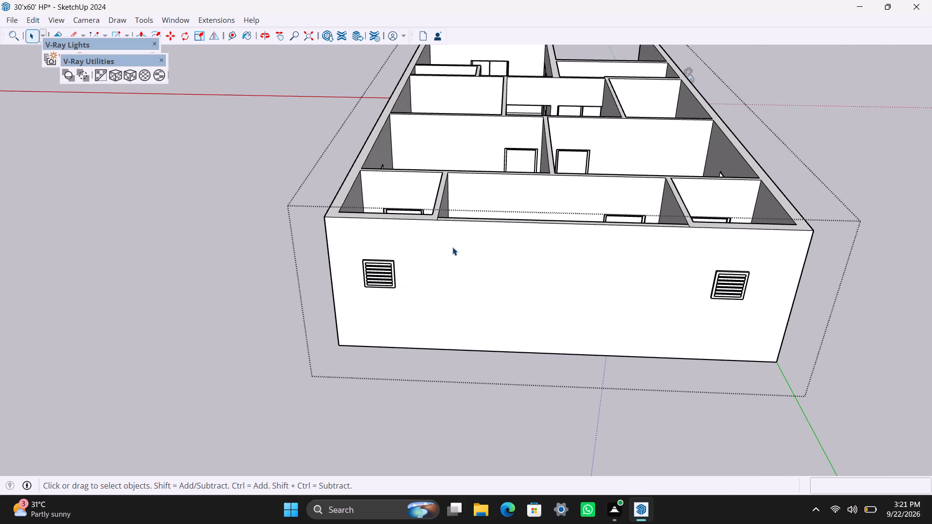
key(t)
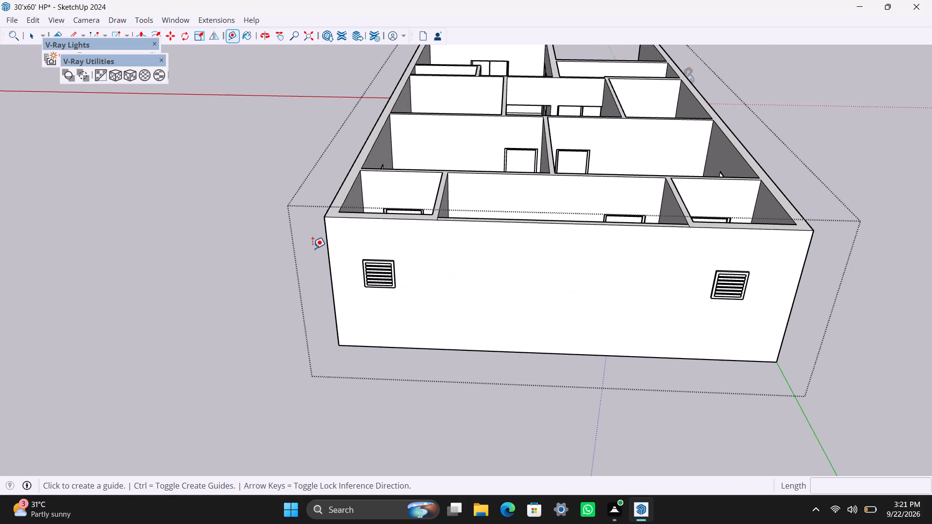
click(331, 248)
click(495, 268)
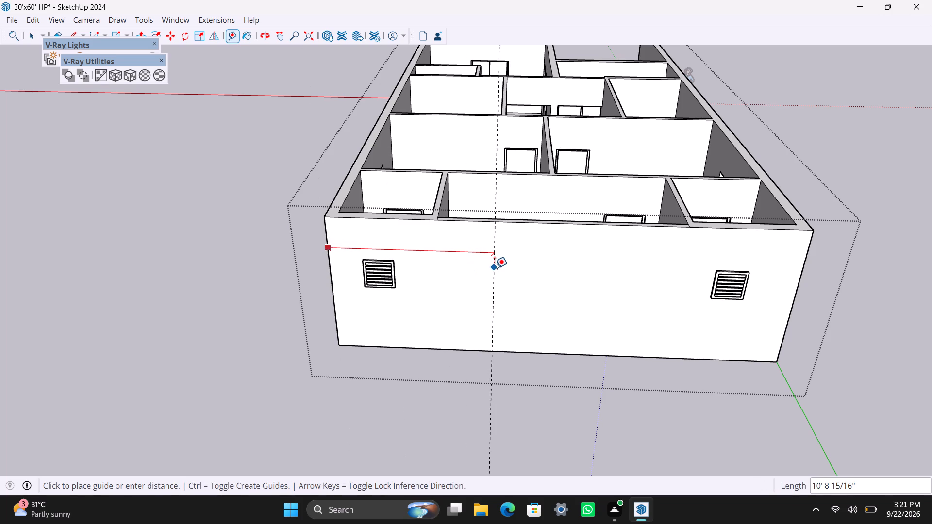
click(495, 261)
click(654, 272)
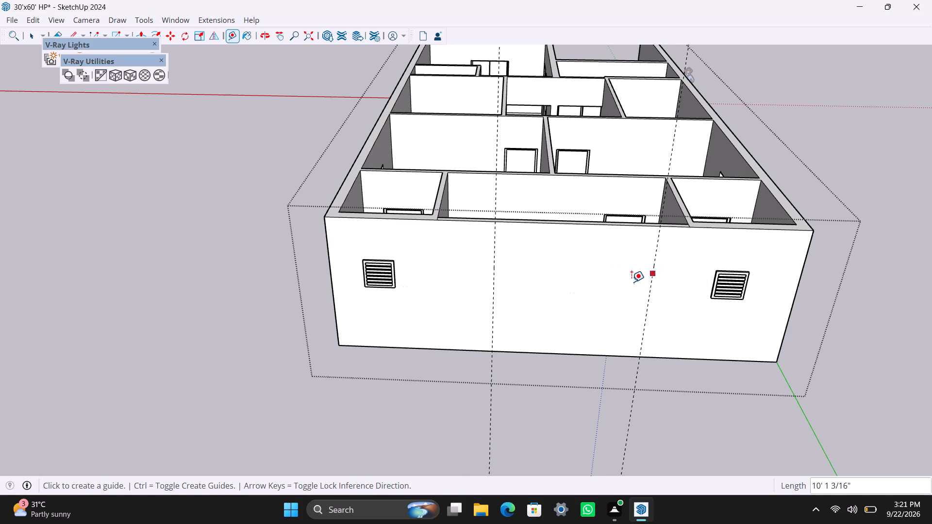
Place two horizontal guides on the rear wall's outer face, 3' below its top edge and 4' below the first guide.
click(598, 225)
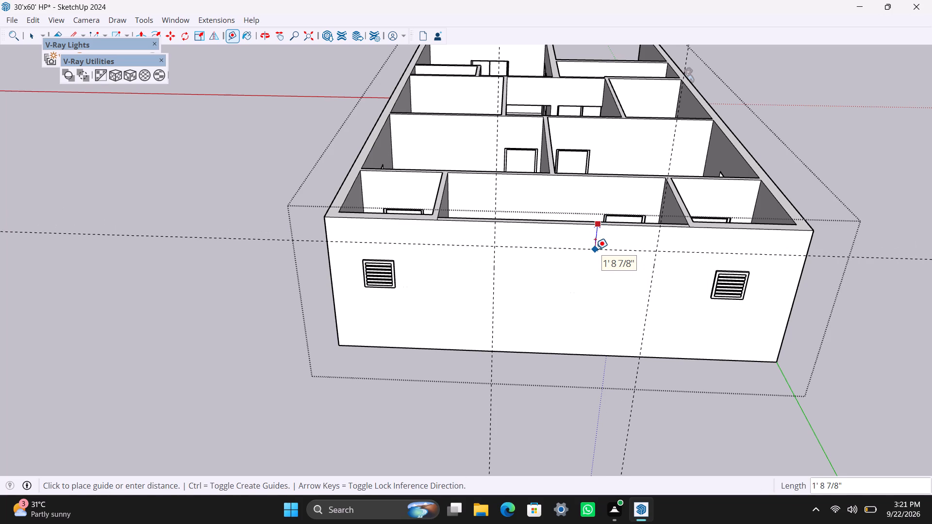
text(3')
key(Return)
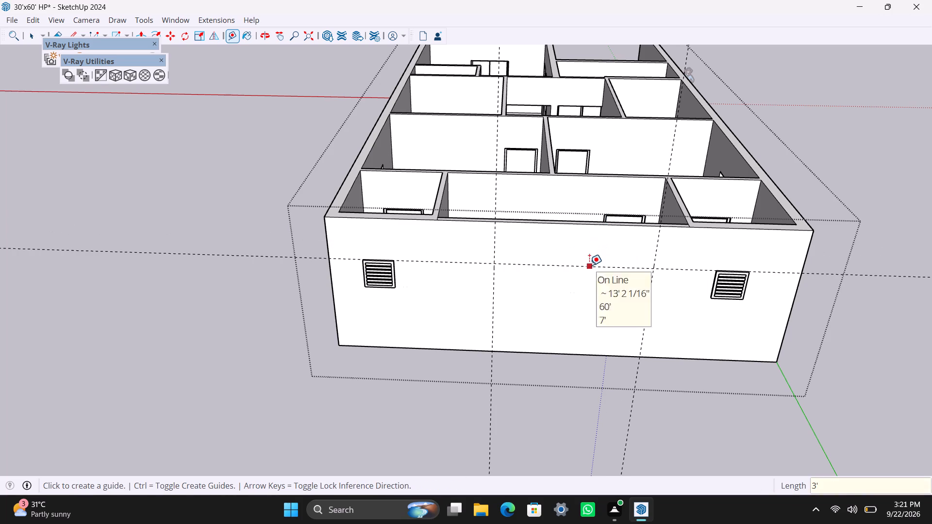
click(589, 265)
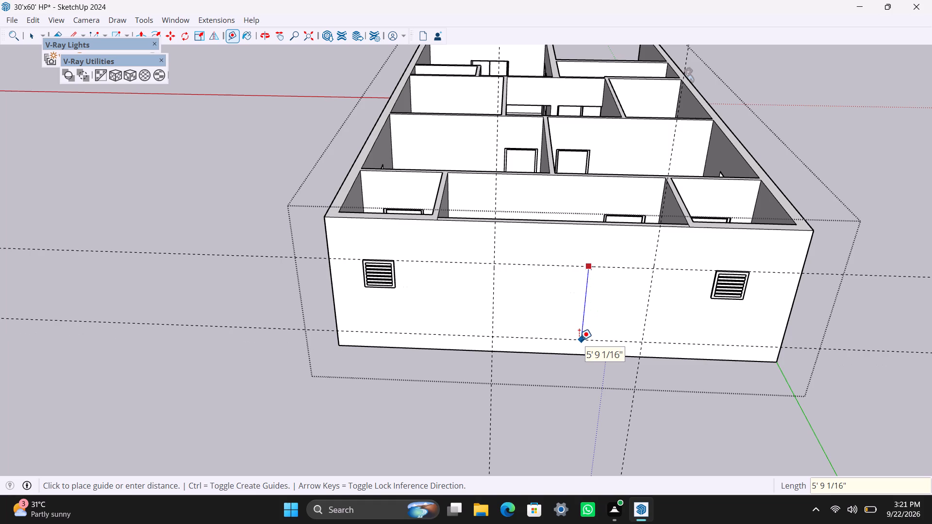
text(4')
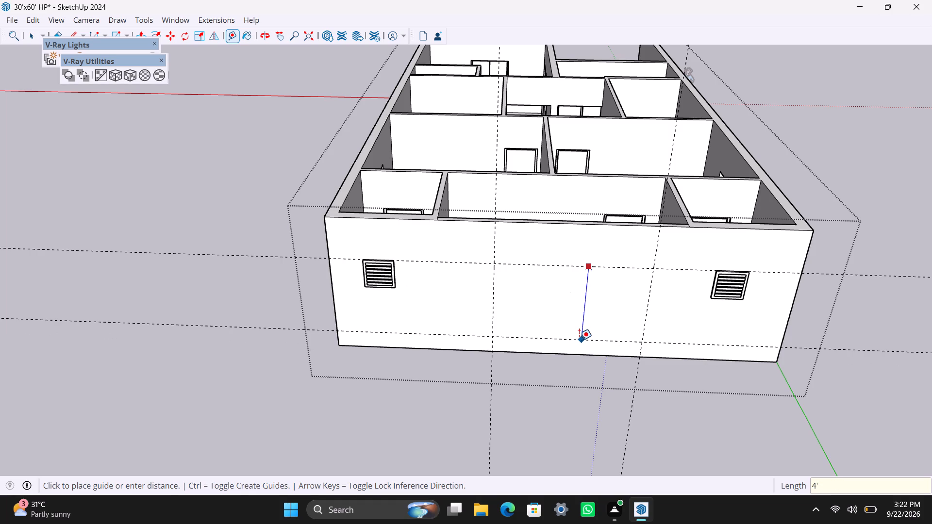
key(Return)
Draw a window rectangle about 10' 1" by 4' between the guides and push it through the rear wall to cut an opening.
key(space)
key(r)
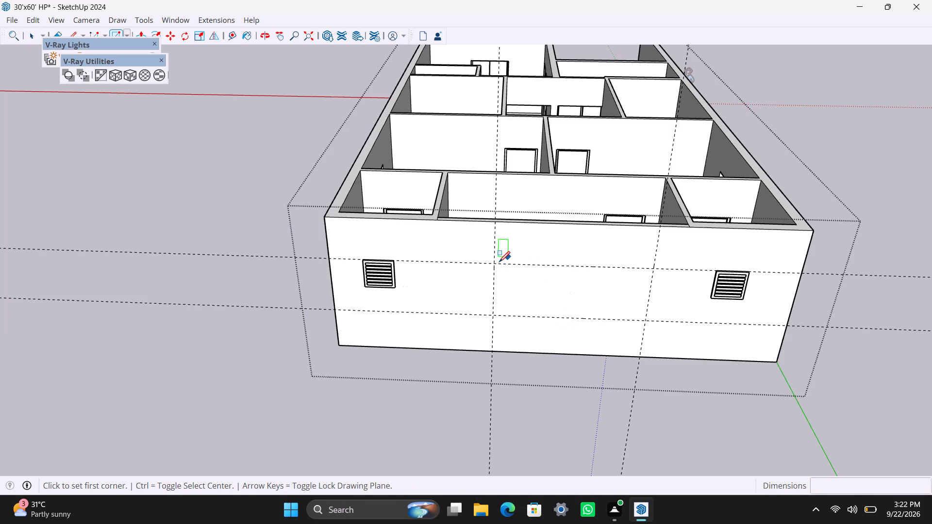
click(497, 262)
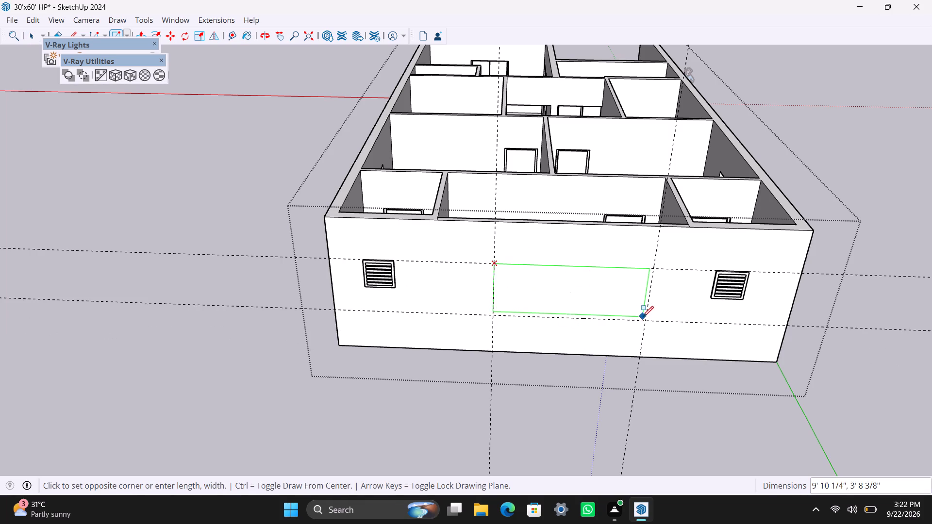
click(647, 319)
key(space)
click(618, 302)
key(p)
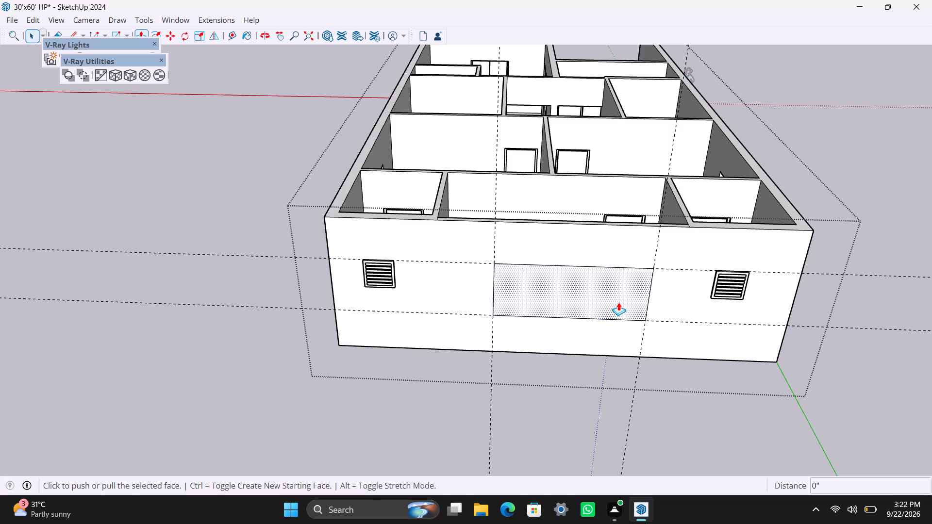
click(618, 302)
click(600, 282)
key(space)
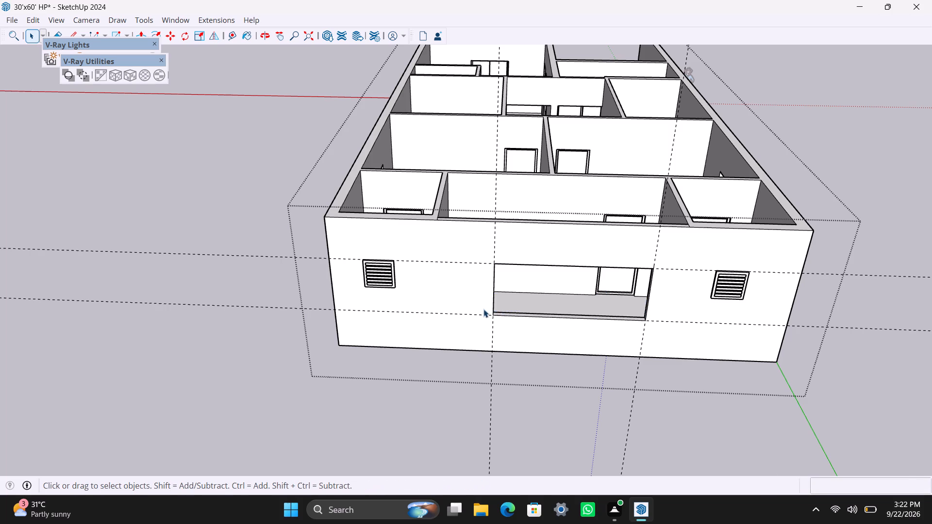
Examine the new rear wall opening and its reveal depth from several angles.
scroll(483, 305, up, 2)
middle_drag(533, 298, 492, 260)
scroll(487, 253, down, 5)
scroll(542, 304, up, 3)
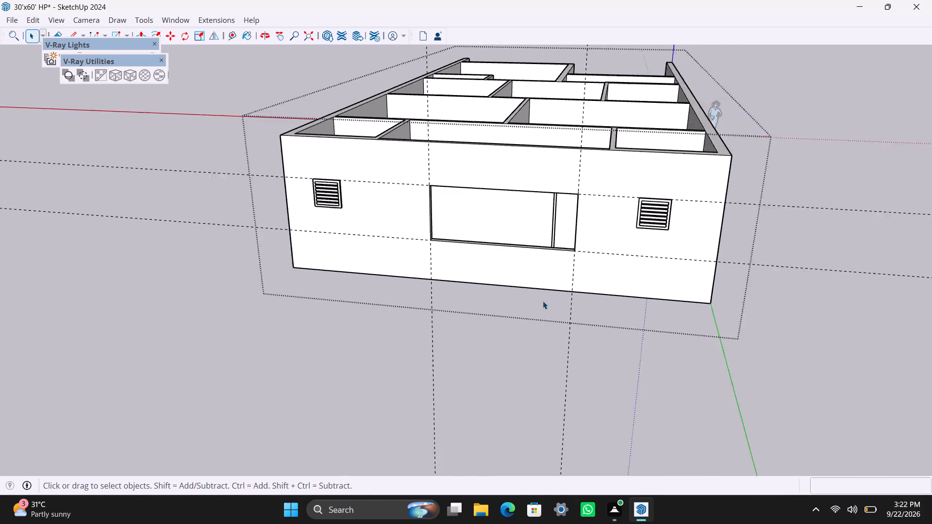
middle_drag(545, 287, 439, 340)
scroll(450, 158, up, 1)
scroll(461, 171, down, 6)
middle_drag(488, 235, 440, 249)
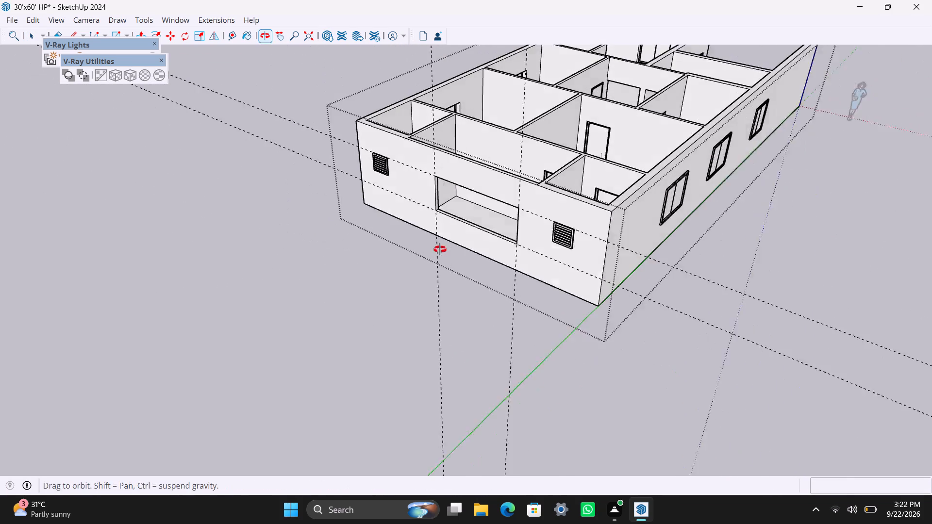
middle_drag(440, 249, 431, 250)
scroll(427, 183, up, 13)
middle_drag(399, 237, 352, 246)
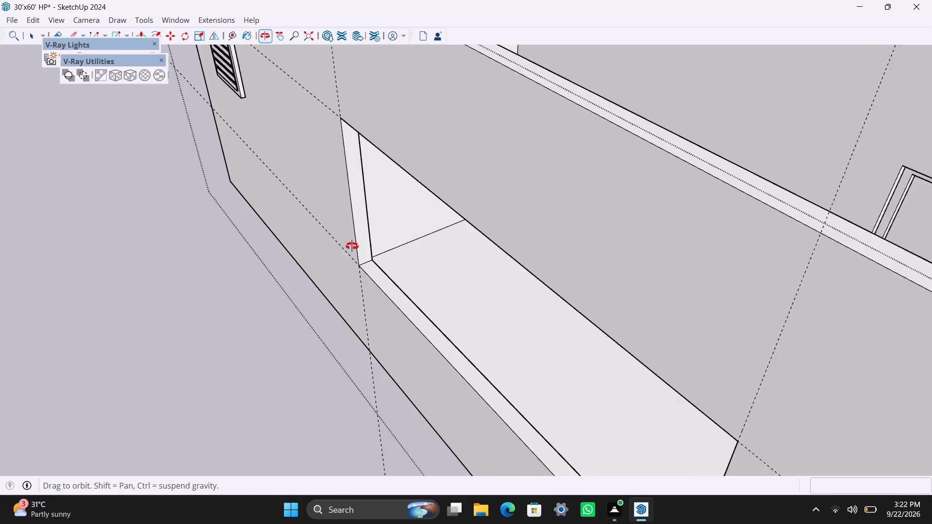
middle_drag(352, 246, 351, 246)
scroll(359, 237, down, 10)
middle_drag(360, 252, 415, 219)
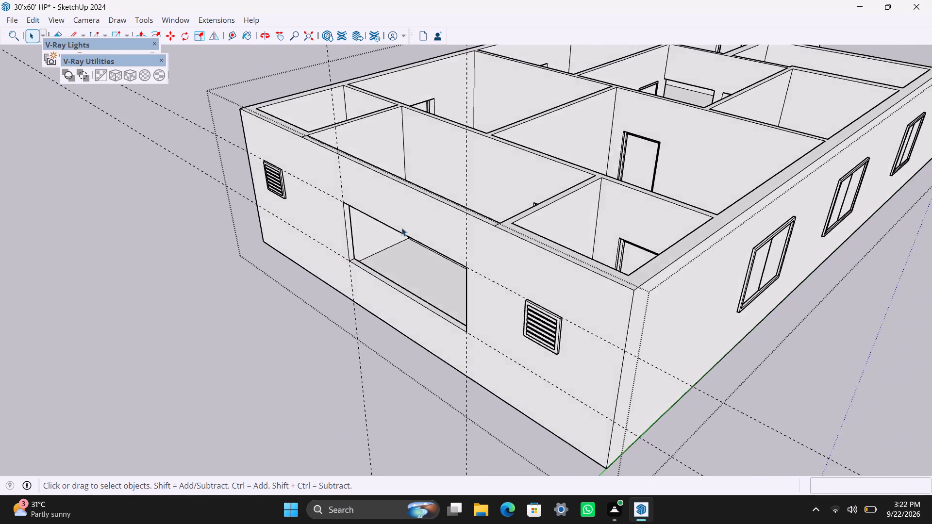
scroll(401, 228, down, 5)
middle_drag(345, 316, 325, 295)
scroll(331, 255, up, 7)
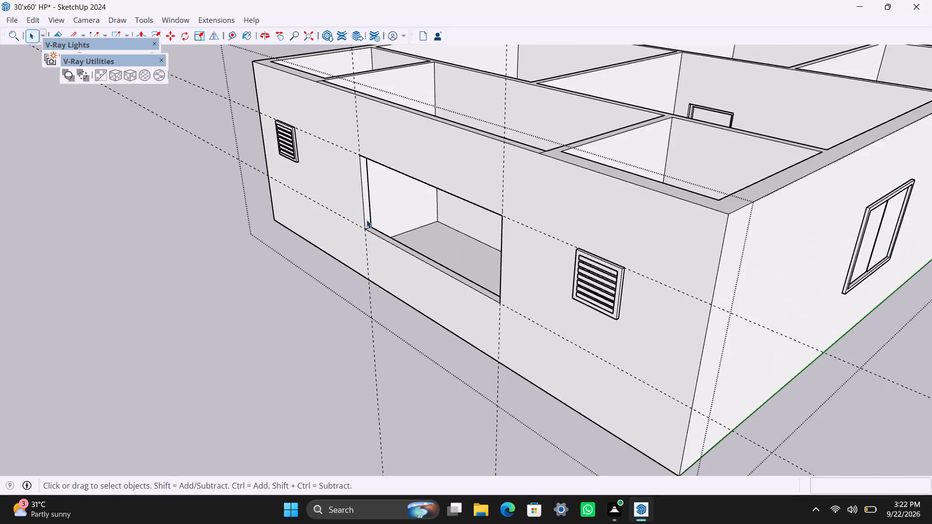
scroll(366, 220, up, 2)
scroll(368, 214, down, 4)
scroll(368, 214, up, 7)
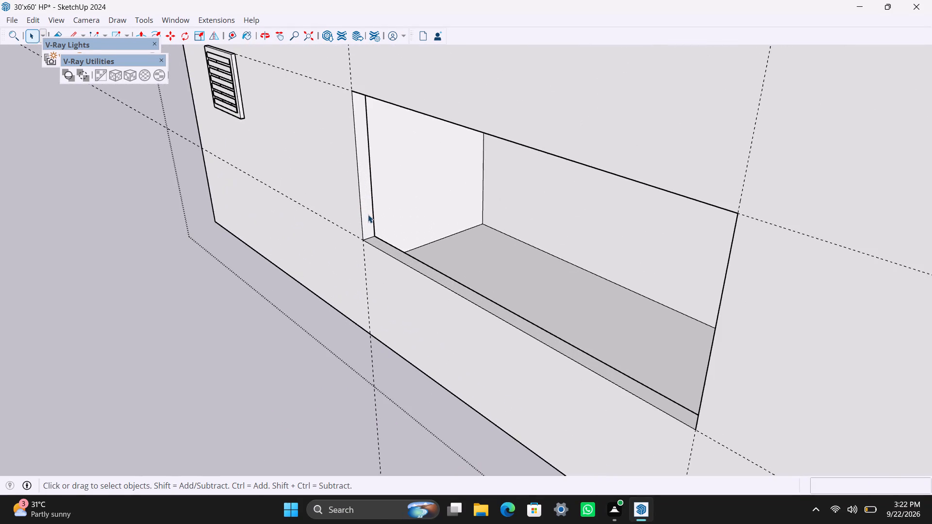
scroll(368, 214, down, 9)
middle_drag(360, 283, 520, 329)
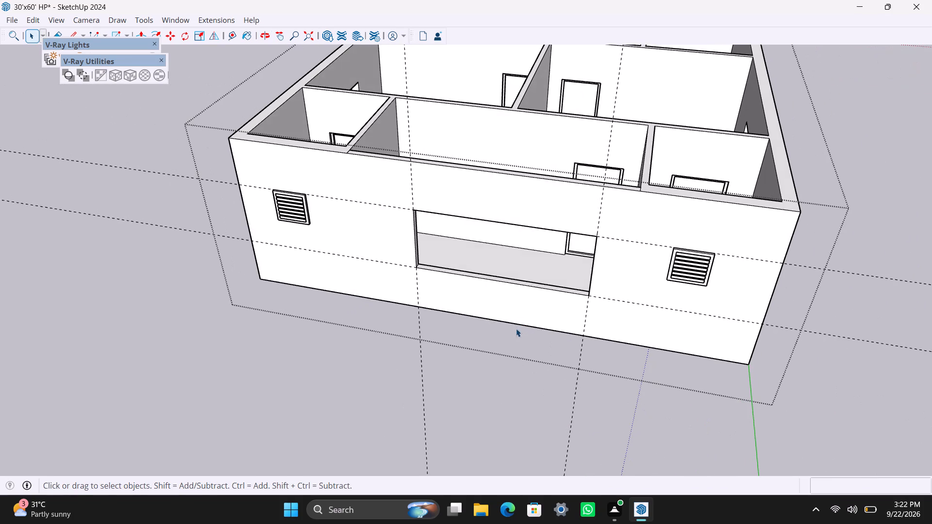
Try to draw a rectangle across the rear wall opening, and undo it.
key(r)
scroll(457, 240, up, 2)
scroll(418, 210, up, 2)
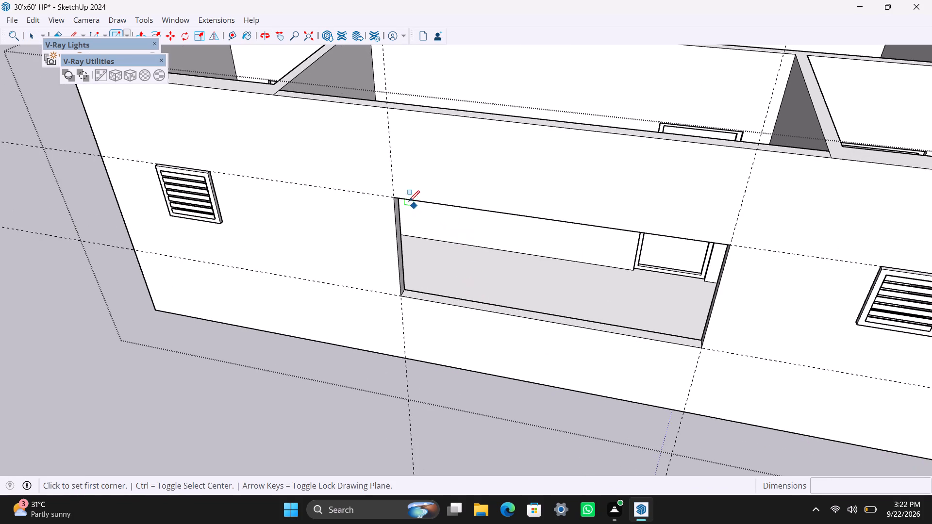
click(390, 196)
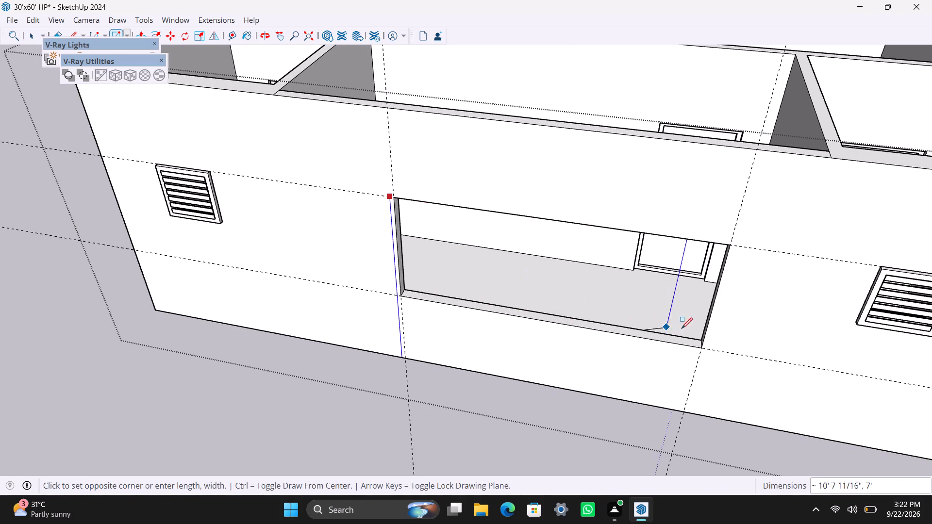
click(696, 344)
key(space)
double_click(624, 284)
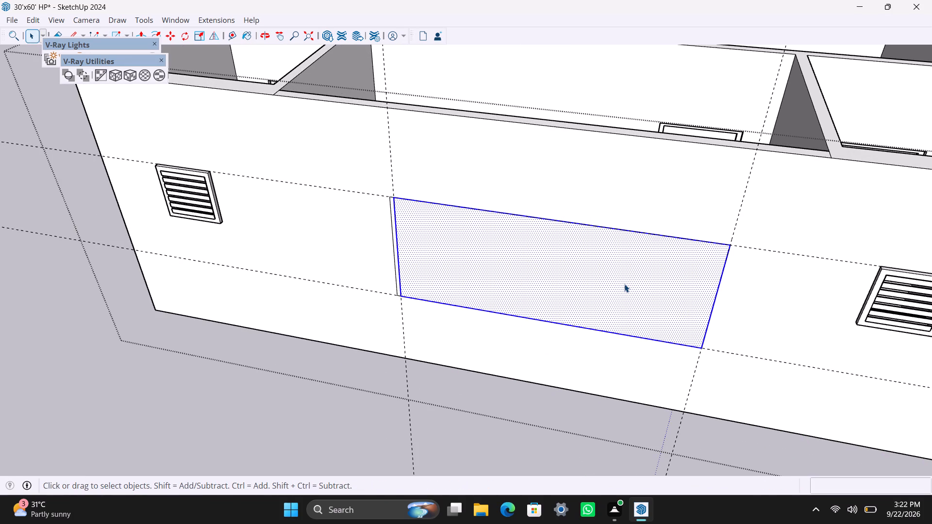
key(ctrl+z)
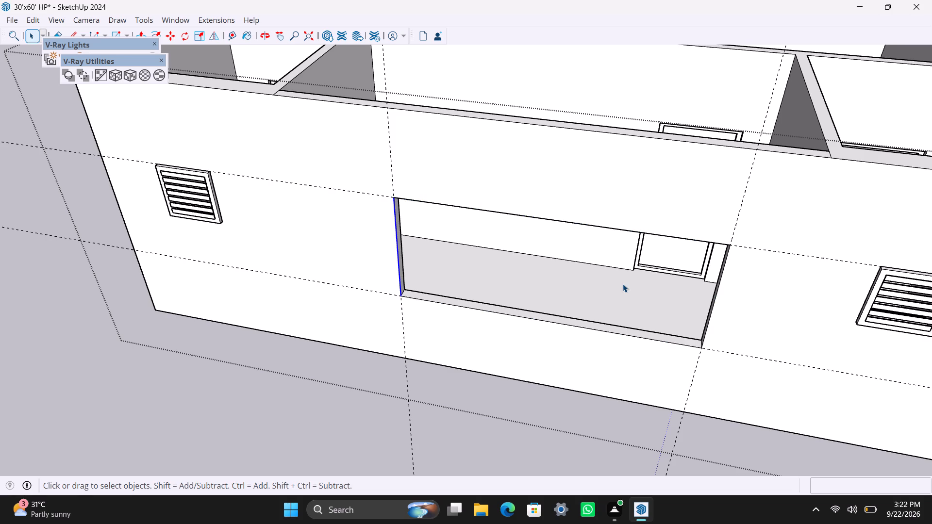
Draw a rectangle about 10' 1" by 4' exactly over the rear wall opening and make its face and edges a group.
key(r)
click(394, 199)
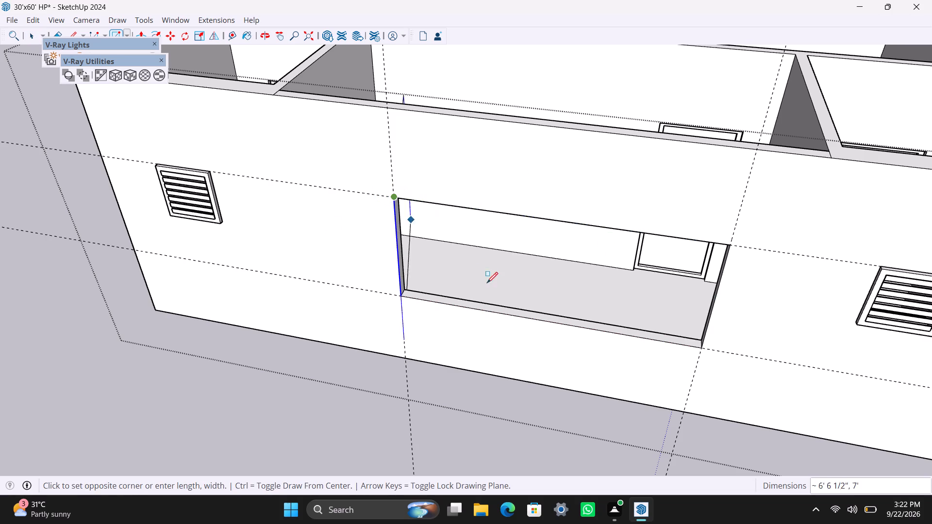
click(704, 345)
key(space)
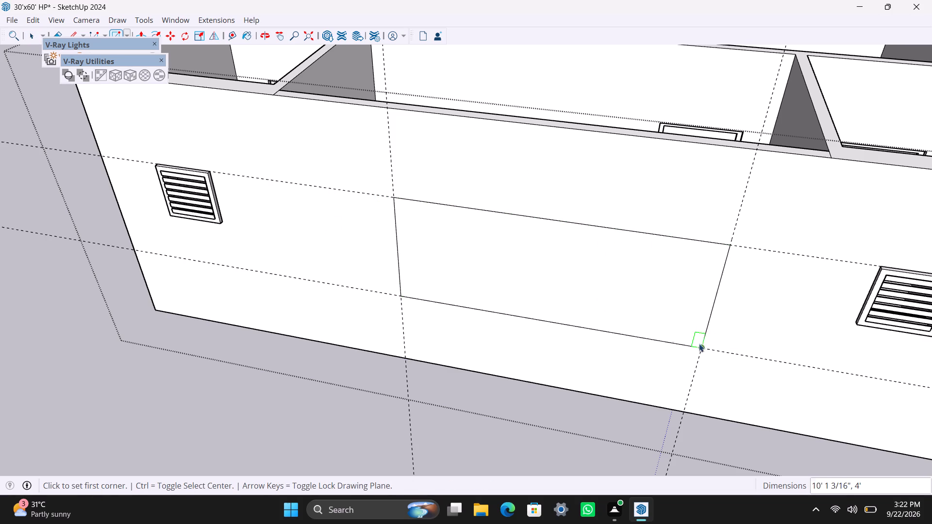
double_click(551, 272)
right_click(551, 272)
click(616, 112)
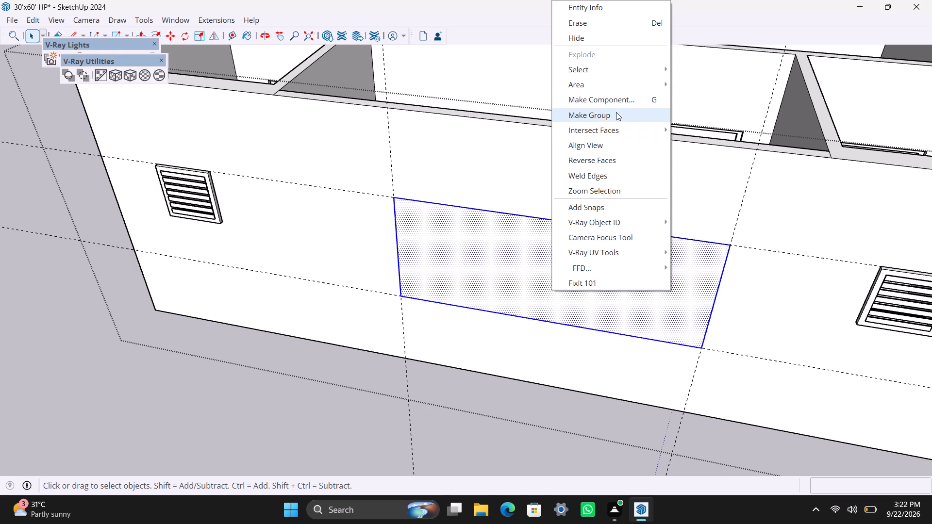
Open the window group, offset the rectangle's outline 2" inward and delete the inner face to leave a frame.
scroll(422, 238, up, 2)
triple_click(421, 237)
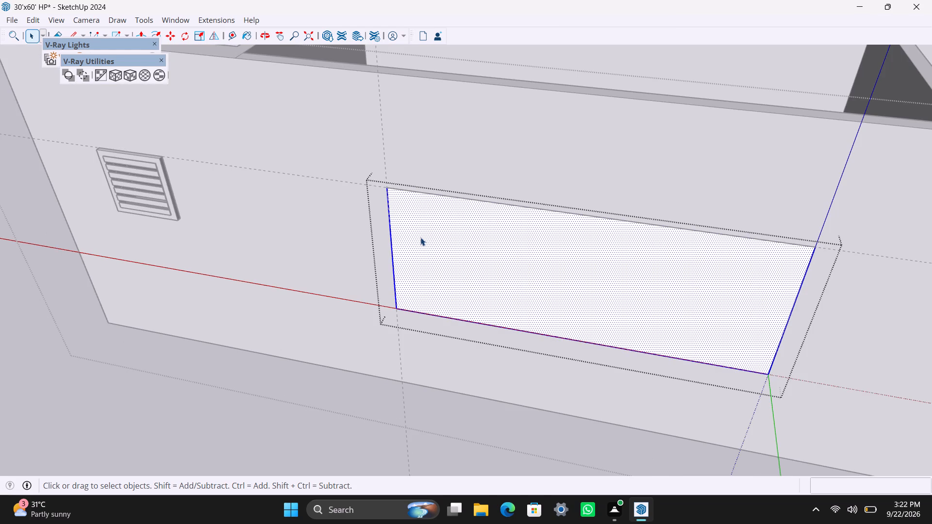
key(f)
click(409, 229)
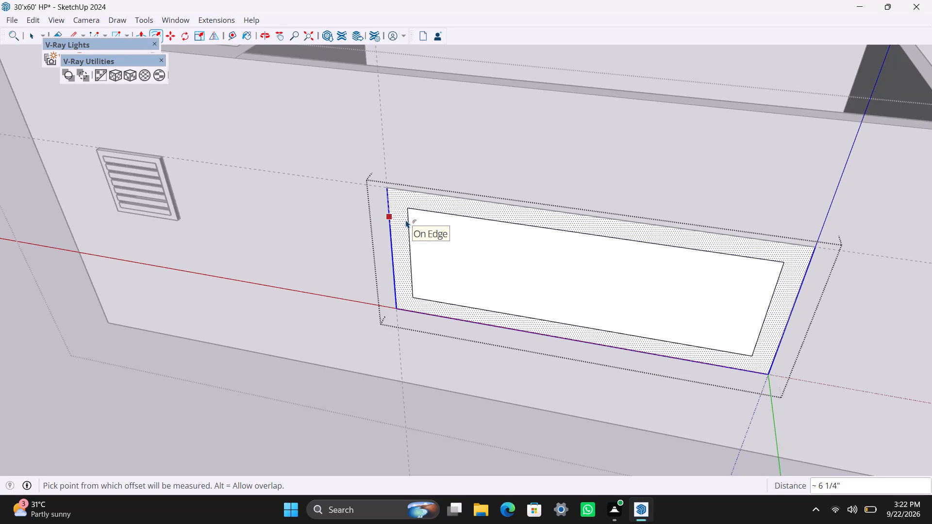
key(4)
key(BackSpace)
text(2")
key(Return)
key(space)
click(433, 255)
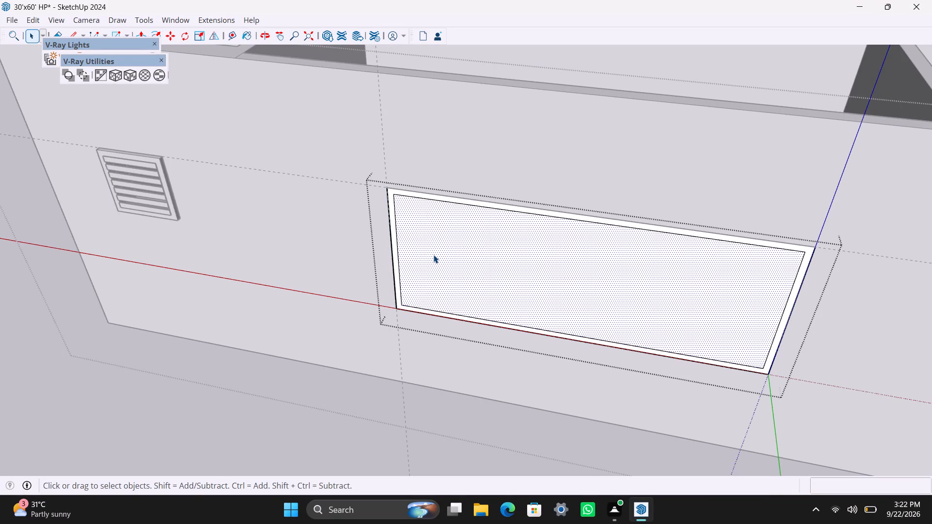
key(BackSpace)
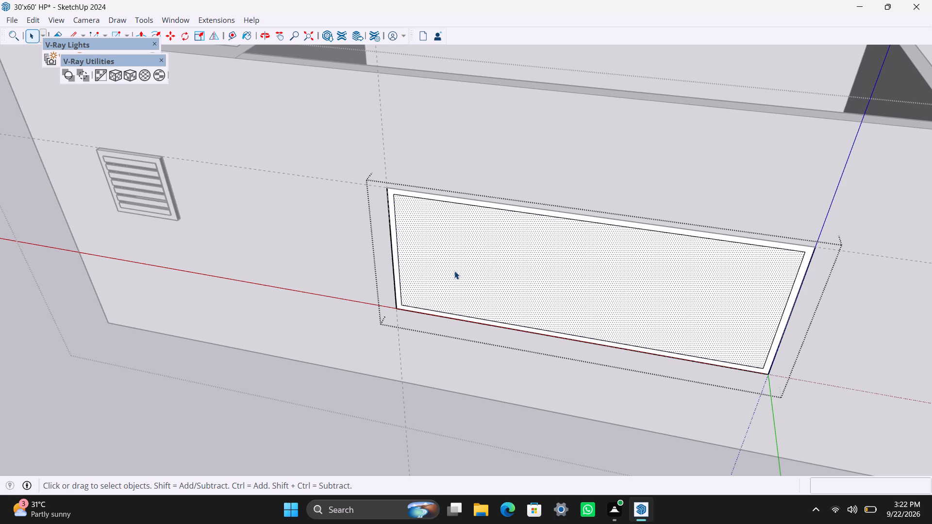
key(Delete)
Push/pull the rear window frame's face 1.5" to give the frame thickness.
scroll(424, 313, up, 6)
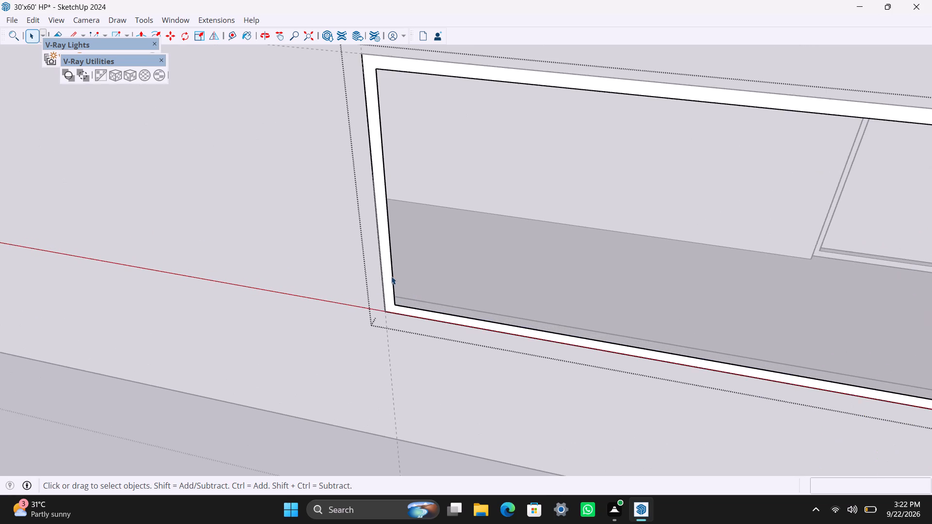
scroll(391, 276, up, 3)
click(387, 262)
key(p)
click(387, 262)
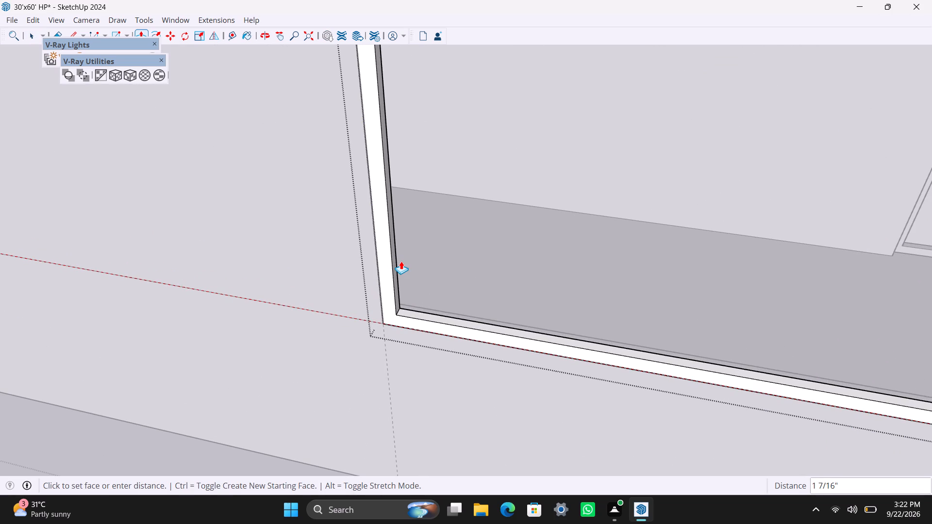
text(1.5")
key(Return)
Push/pull the rear window frame's outer face another 1.5" outward.
click(393, 295)
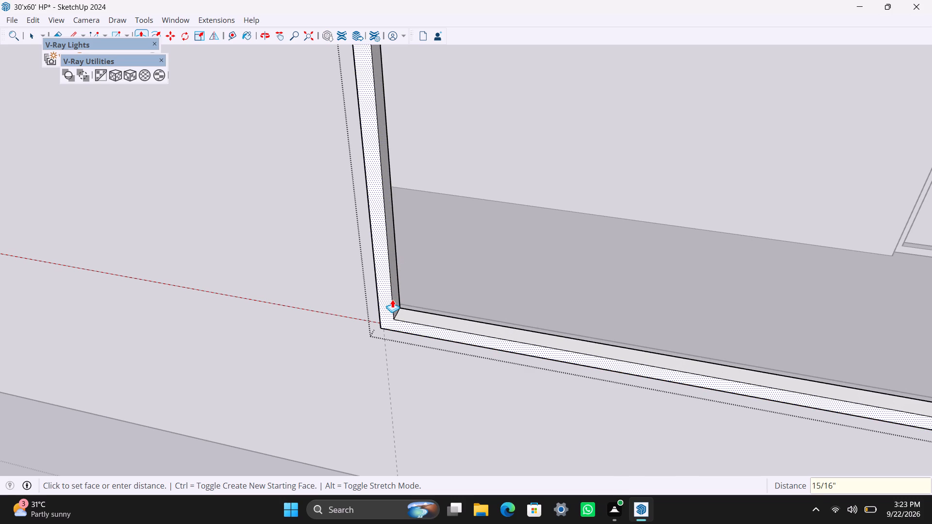
text(1.5")
key(Return)
key(space)
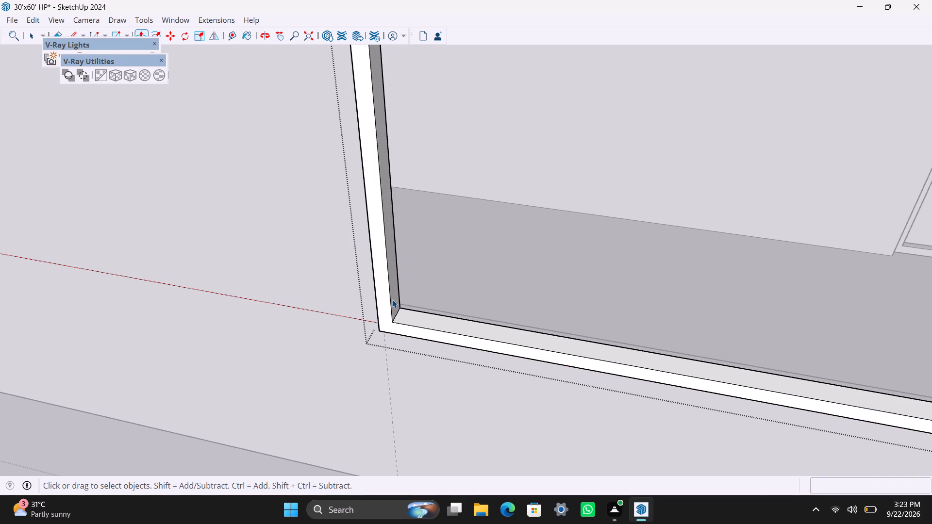
Draw a rectangle over the left half of the rear frame's opening, up to its midpoint, and delete the right-hand face.
scroll(392, 298, down, 11)
scroll(408, 217, up, 2)
middle_drag(385, 220, 384, 157)
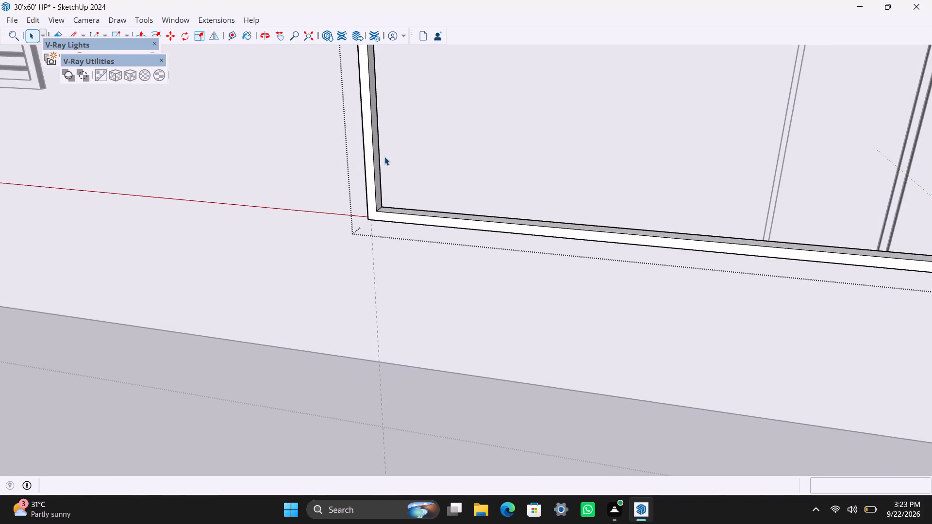
scroll(383, 158, down, 6)
scroll(353, 205, down, 2)
middle_drag(368, 230, 351, 294)
scroll(349, 246, up, 2)
middle_drag(353, 235, 357, 224)
key(r)
click(354, 150)
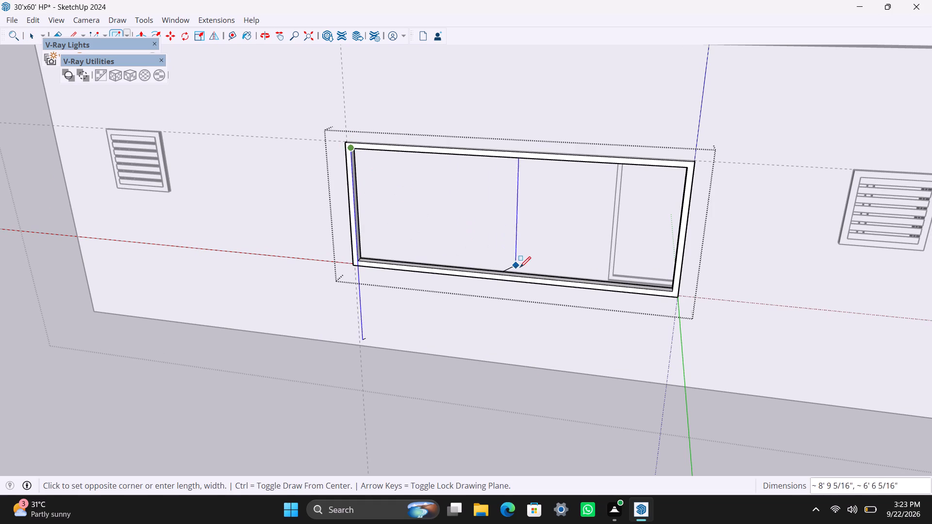
click(512, 276)
key(space)
click(520, 264)
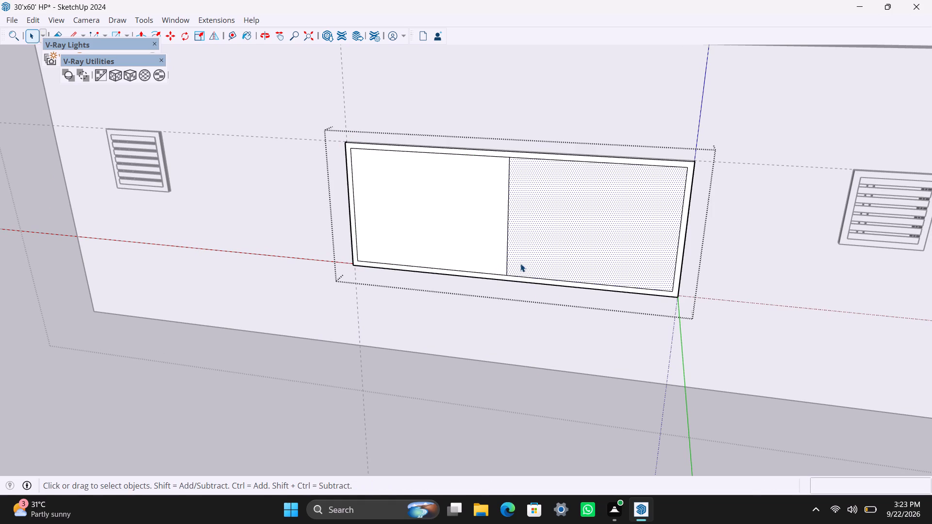
key(Delete)
Group the left pane's face with its edges, push/pull it 8 mm thick inside the group, and close that group.
scroll(437, 243, up, 2)
double_click(498, 244)
right_click(498, 244)
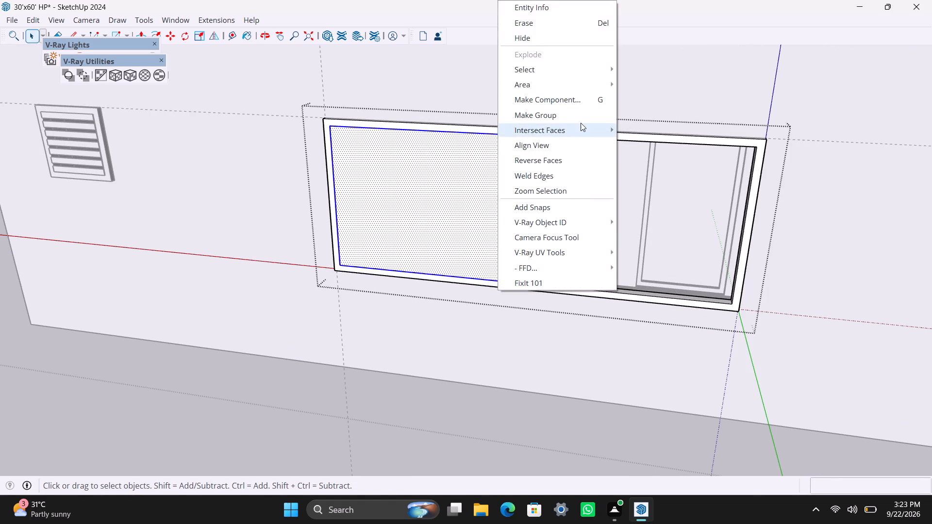
click(579, 120)
scroll(491, 327, up, 2)
middle_drag(495, 339, 353, 368)
scroll(505, 167, up, 2)
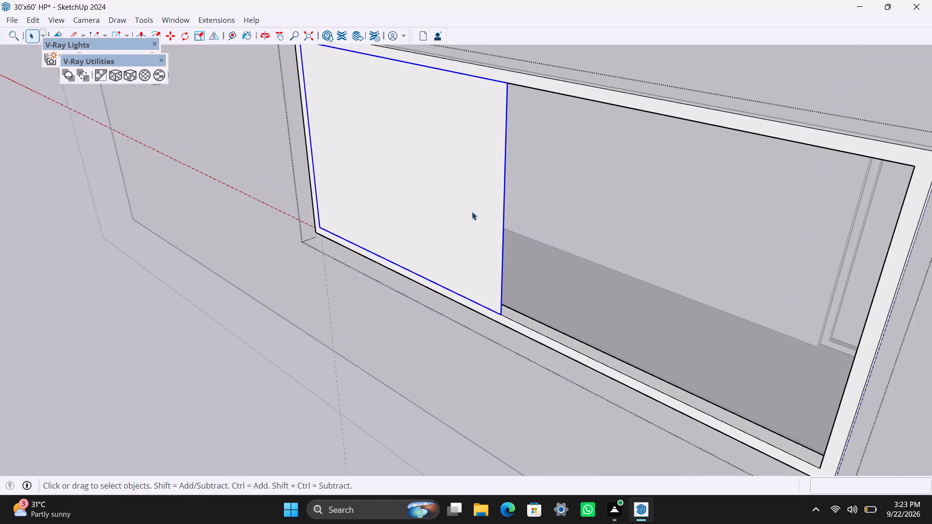
triple_click(472, 212)
key(p)
click(472, 212)
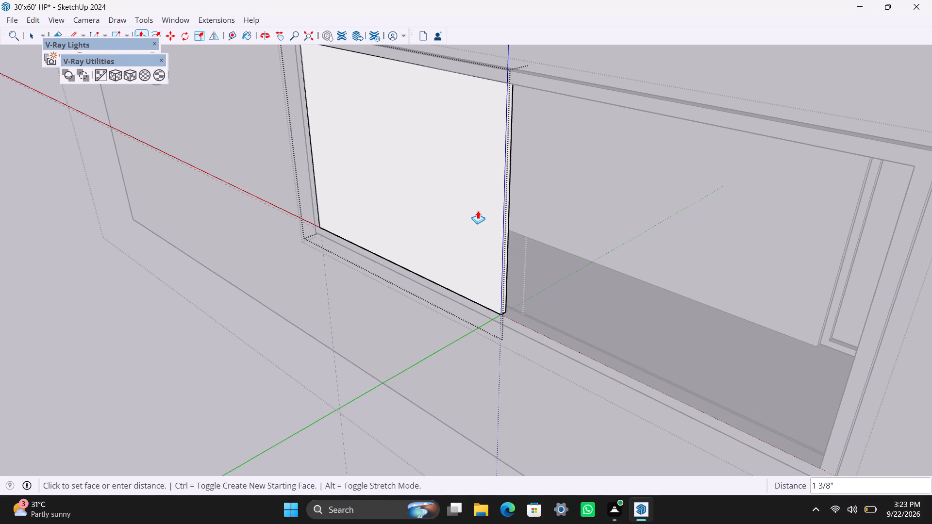
text(8mm)
key(Return)
key(space)
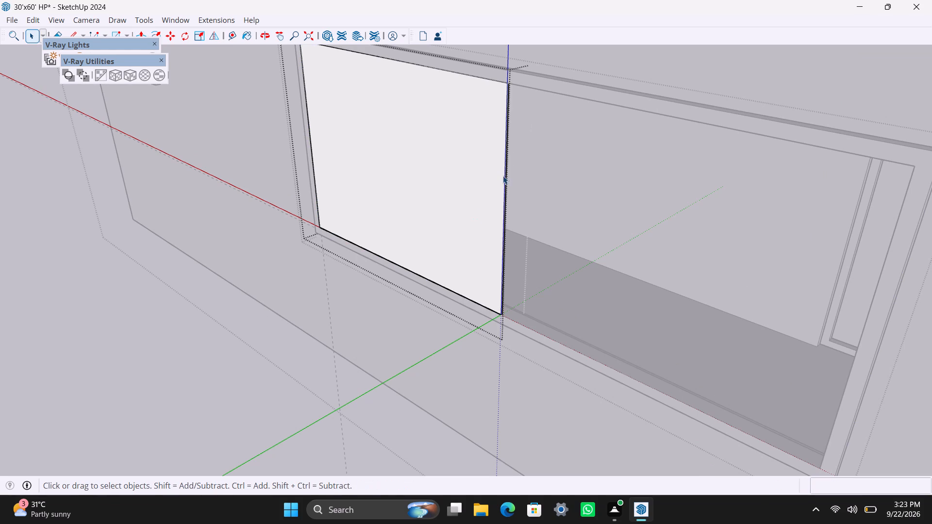
scroll(495, 289, up, 8)
click(495, 306)
click(503, 393)
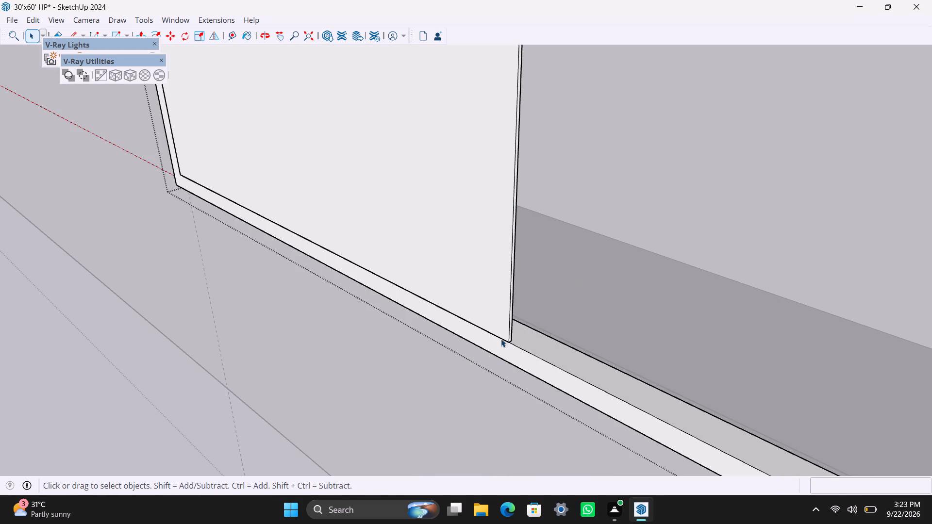
Move the pane group about 1 9/16" inward along the green axis, into the frame's depth.
click(500, 338)
scroll(504, 341, up, 3)
click(509, 322)
scroll(515, 343, up, 9)
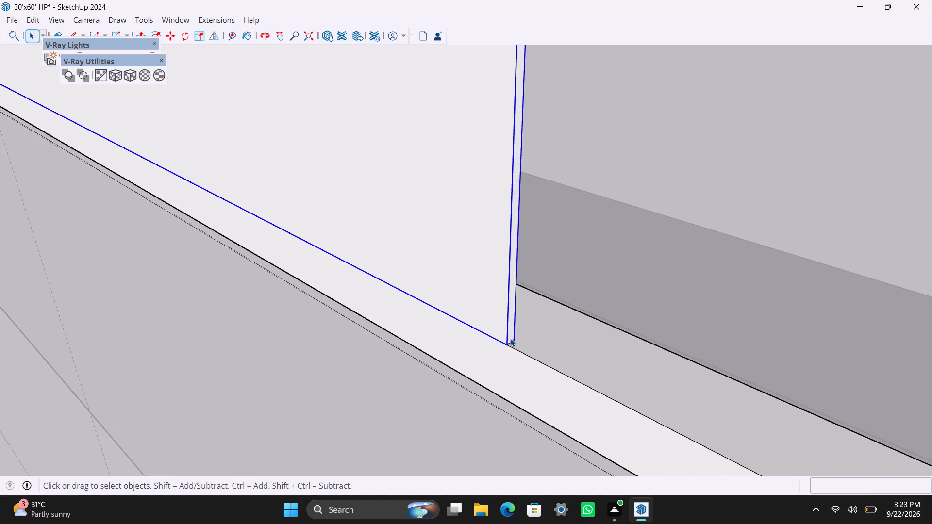
key(m)
click(506, 344)
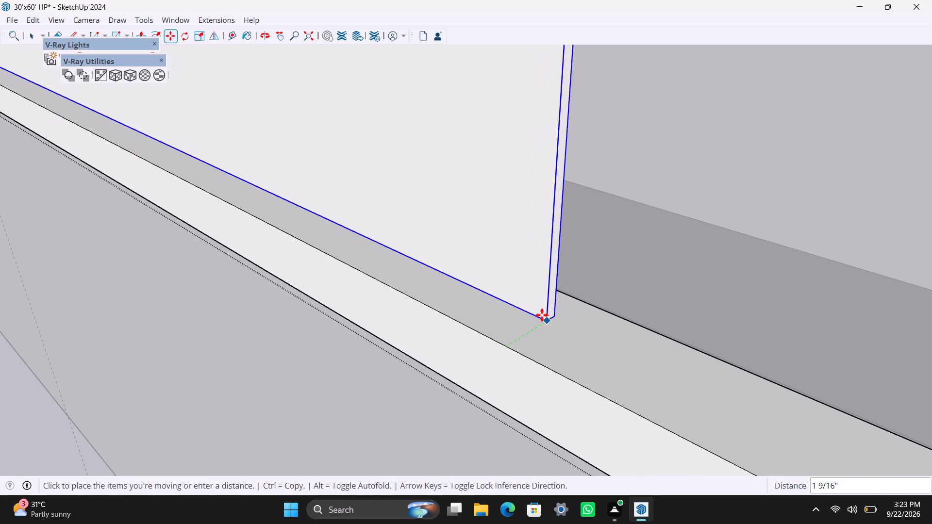
click(542, 315)
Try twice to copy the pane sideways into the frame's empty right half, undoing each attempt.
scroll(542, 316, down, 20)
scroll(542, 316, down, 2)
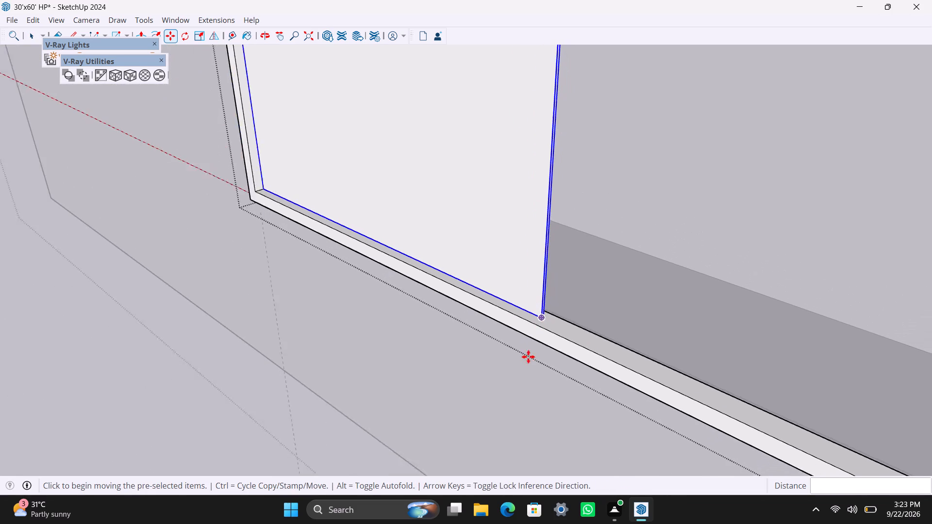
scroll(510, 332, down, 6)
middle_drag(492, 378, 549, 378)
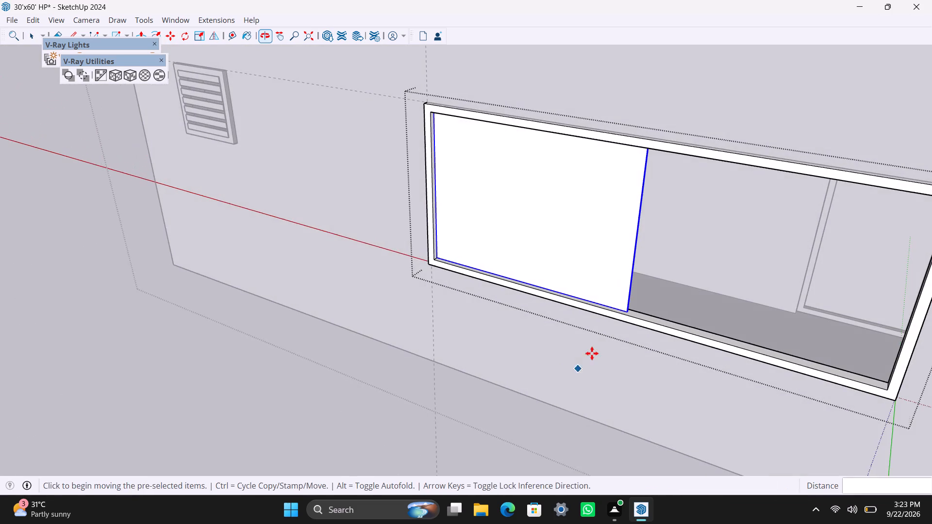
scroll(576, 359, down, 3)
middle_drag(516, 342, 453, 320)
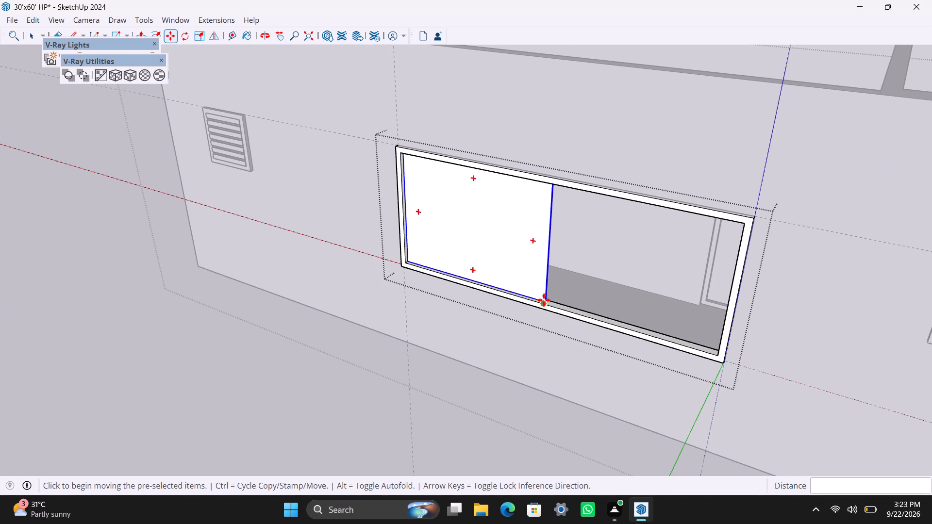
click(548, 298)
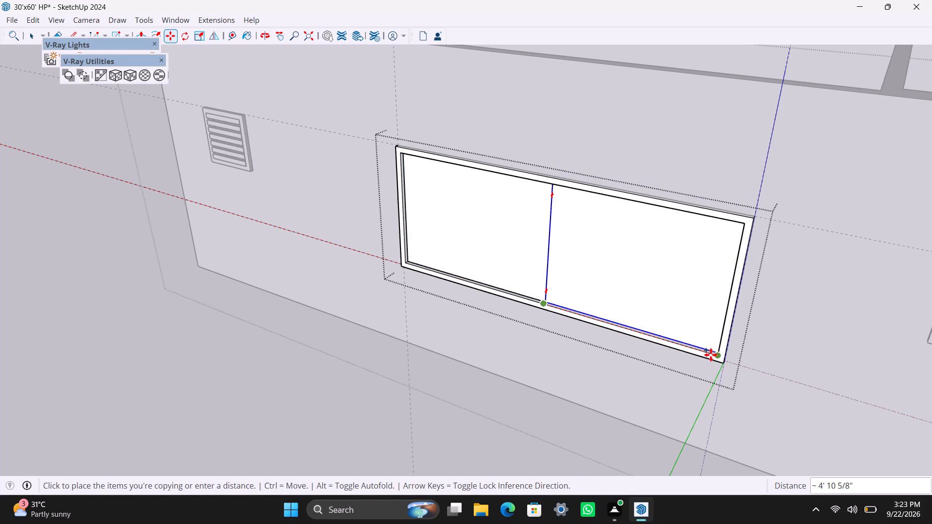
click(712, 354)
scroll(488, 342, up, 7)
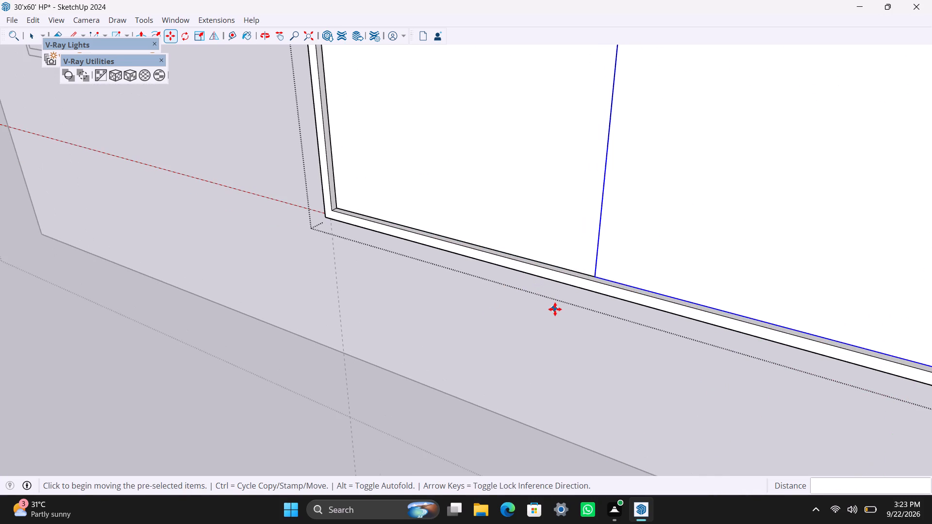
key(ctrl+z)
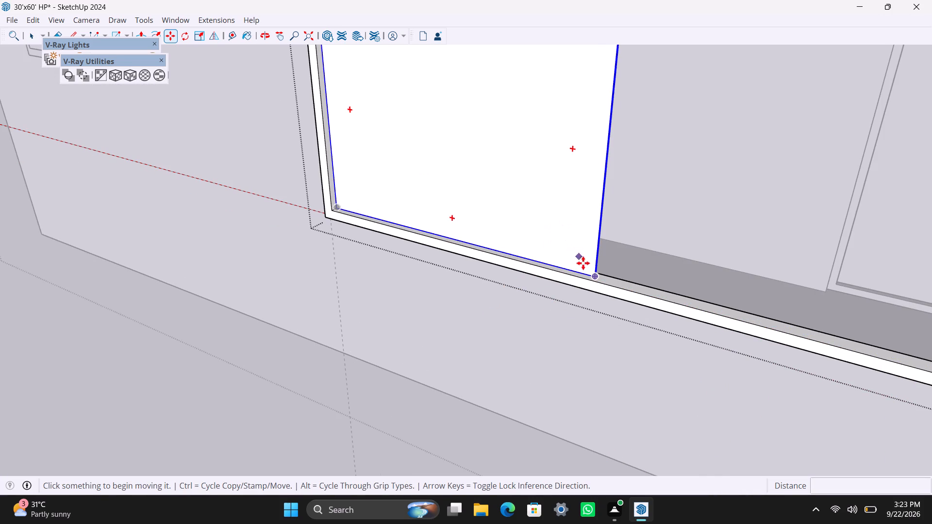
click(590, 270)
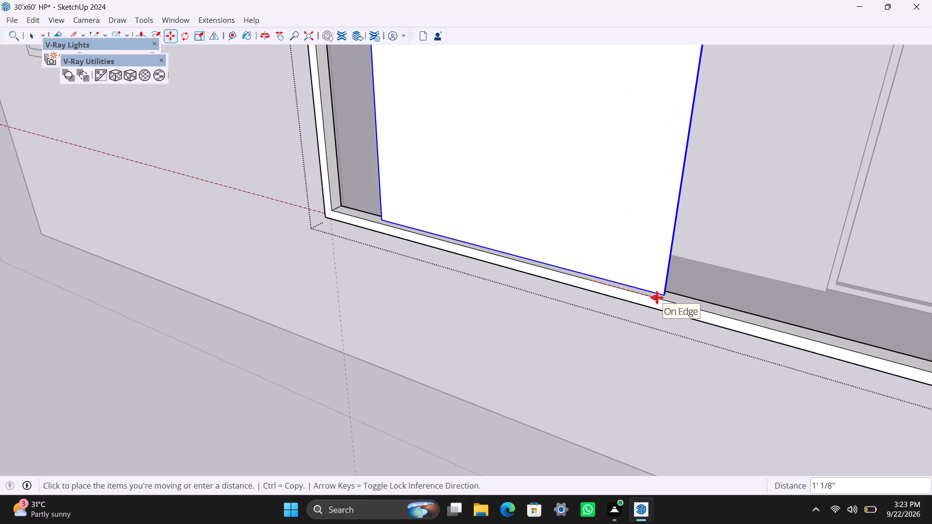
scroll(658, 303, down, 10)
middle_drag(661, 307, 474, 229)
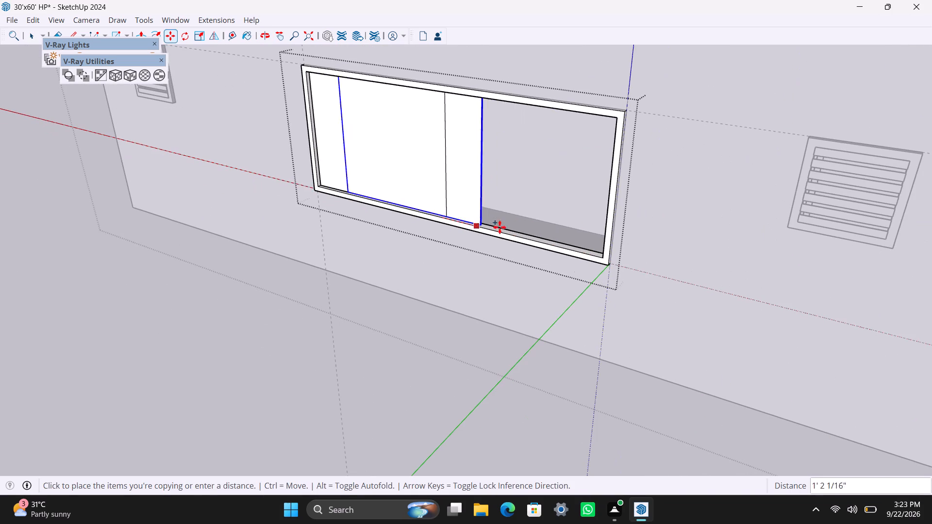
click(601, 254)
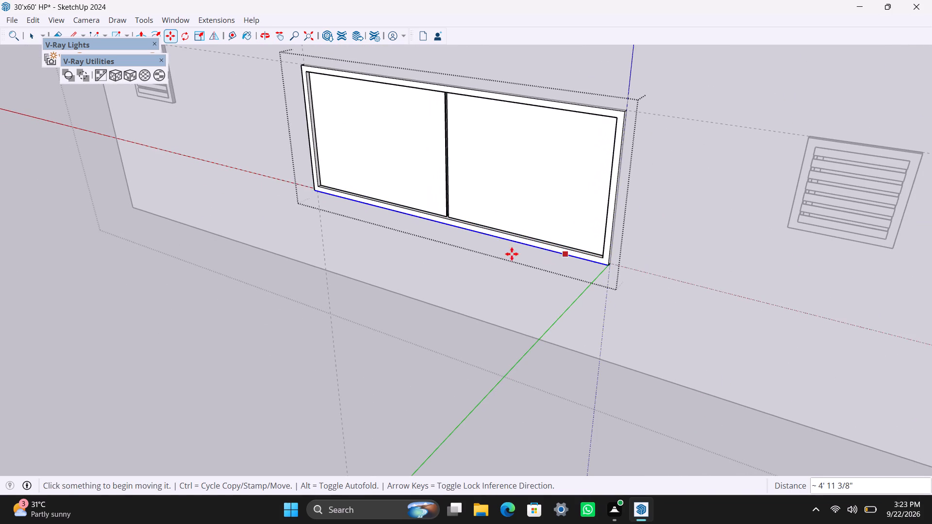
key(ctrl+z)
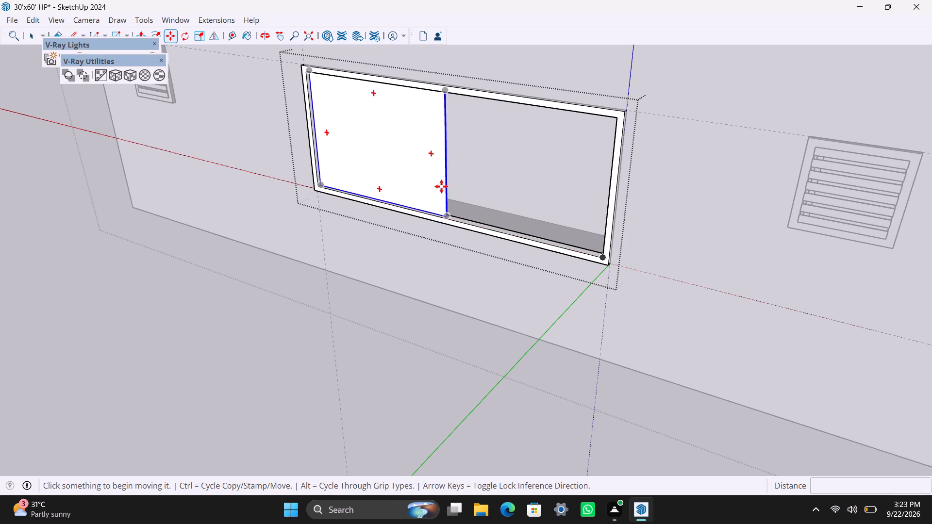
Copy the pane sideways from its lower corner to the frame's far lower inner corner, filling the empty half.
click(444, 216)
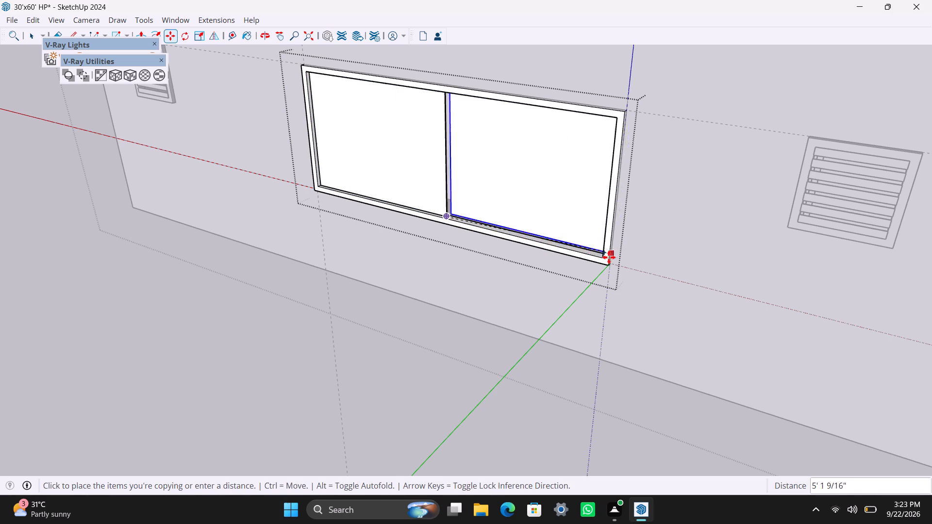
click(600, 257)
Move the copied pane about 1 1/4" inward so it sits just in front of the first pane, and close the window group.
scroll(495, 228, up, 9)
middle_drag(334, 302, 387, 316)
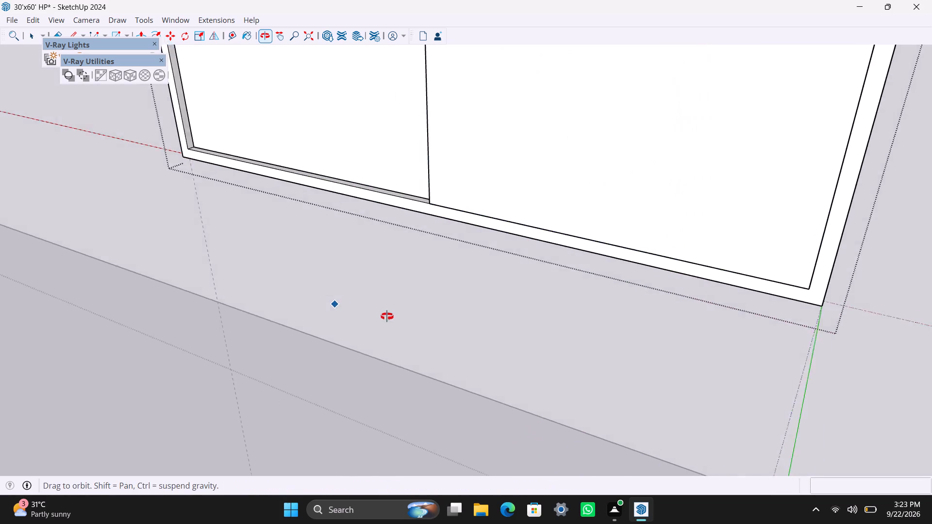
middle_drag(387, 316, 676, 362)
scroll(479, 237, up, 14)
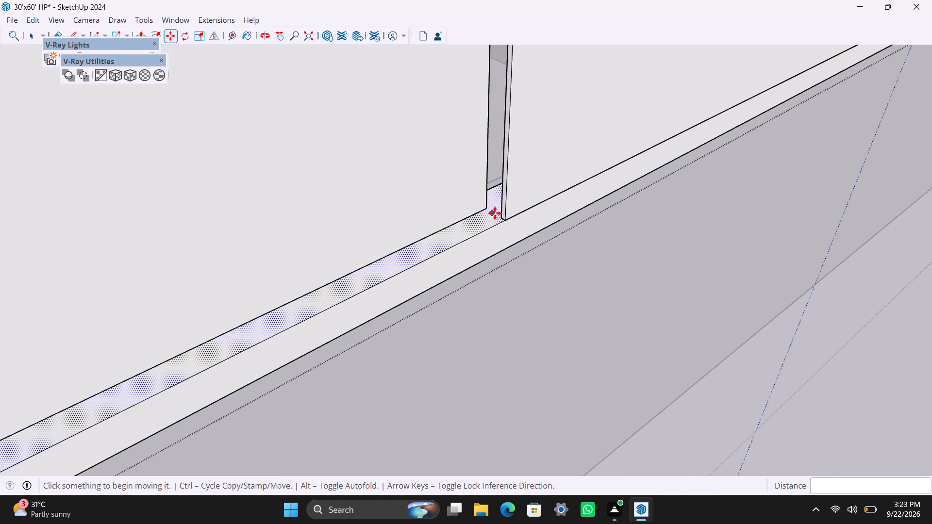
scroll(495, 213, up, 3)
click(506, 216)
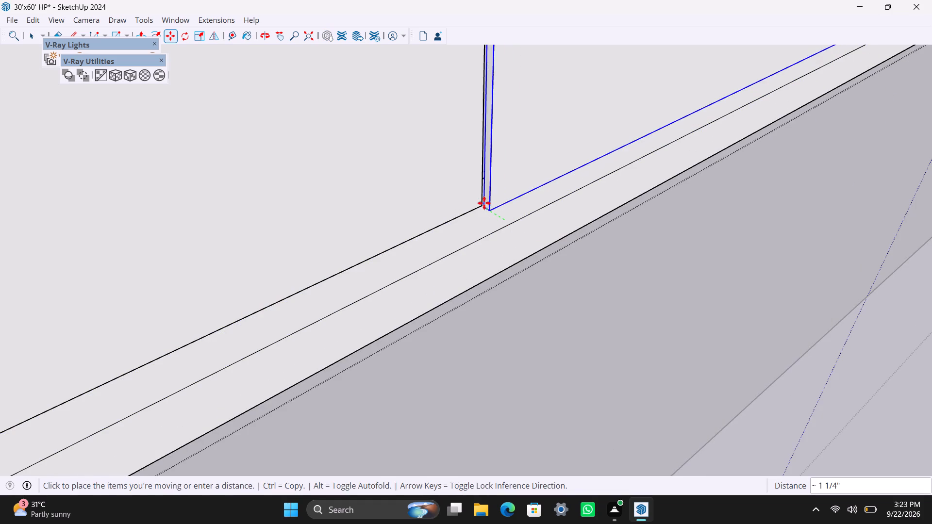
click(483, 203)
key(space)
scroll(481, 200, down, 12)
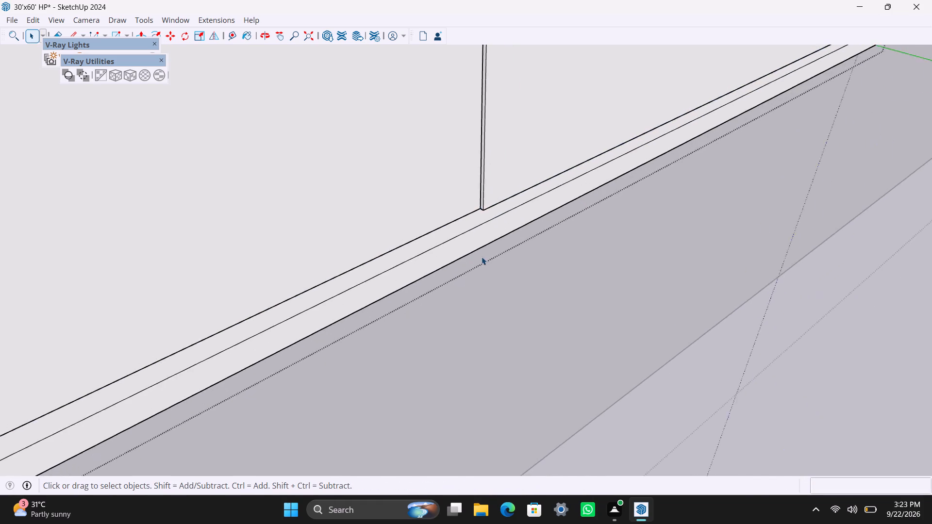
scroll(482, 257, down, 20)
scroll(482, 257, down, 10)
middle_drag(569, 301, 450, 301)
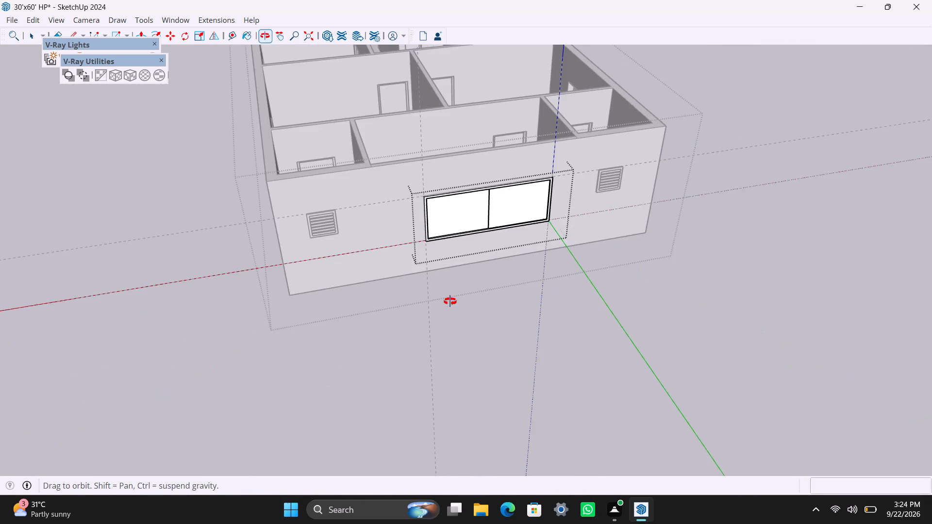
middle_drag(450, 301, 444, 302)
click(495, 333)
key(space)
Delete all guide lines from the model.
scroll(676, 317, down, 4)
middle_drag(615, 341, 508, 322)
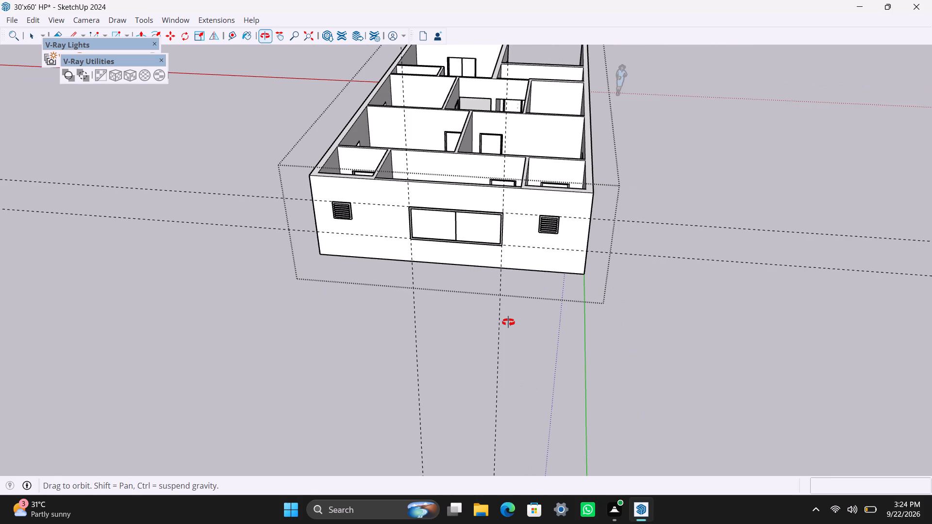
middle_drag(508, 322, 502, 318)
click(37, 19)
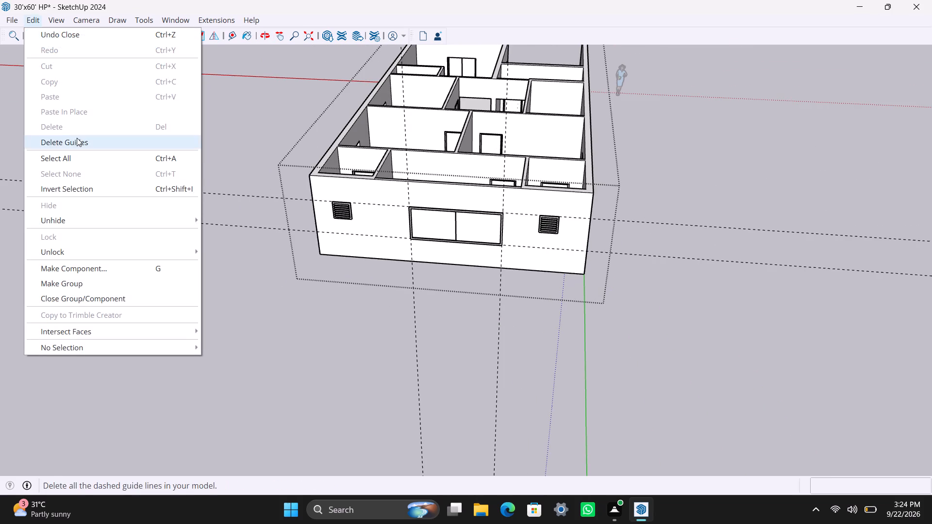
click(77, 138)
Save the house model.
scroll(566, 308, down, 5)
middle_drag(587, 301, 216, 286)
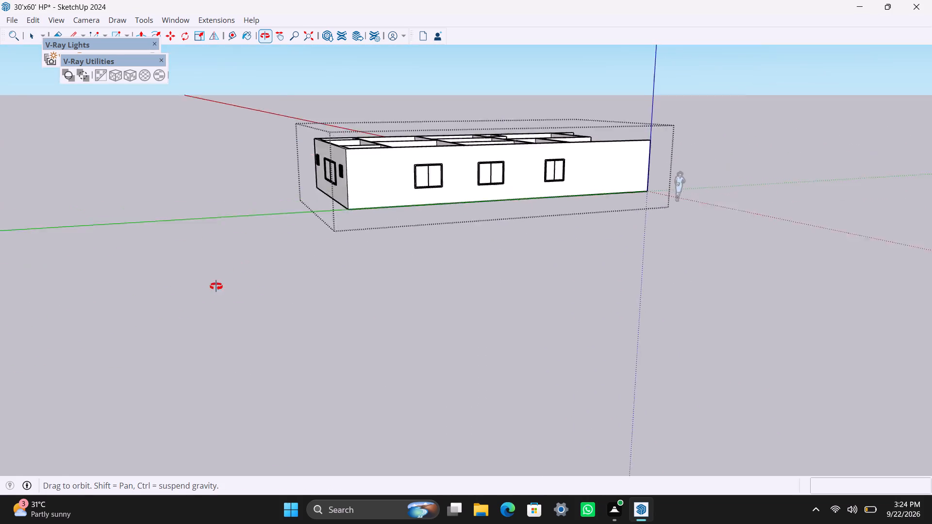
middle_drag(216, 286, 200, 297)
scroll(309, 226, down, 5)
middle_drag(498, 303, 491, 308)
key(ctrl+s)
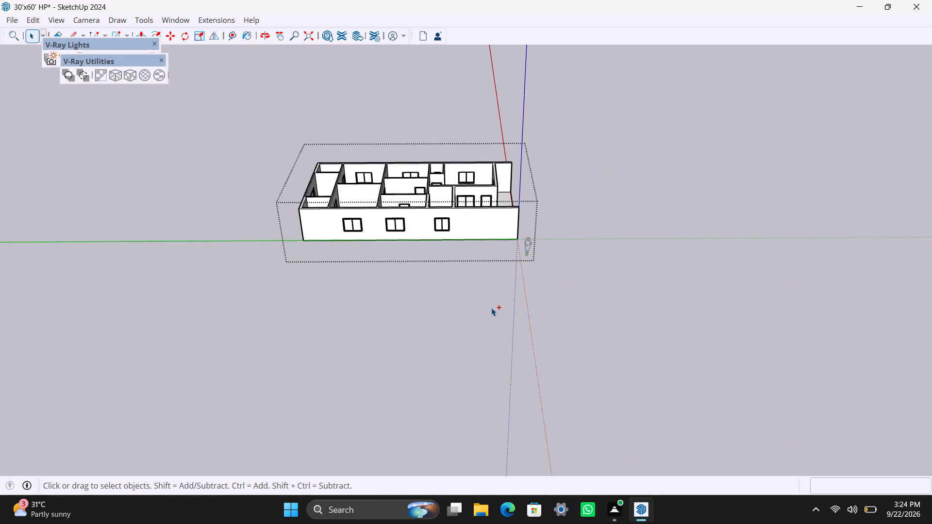
Close the house group and examine the whole model from the side and front.
scroll(437, 268, down, 4)
scroll(433, 295, up, 8)
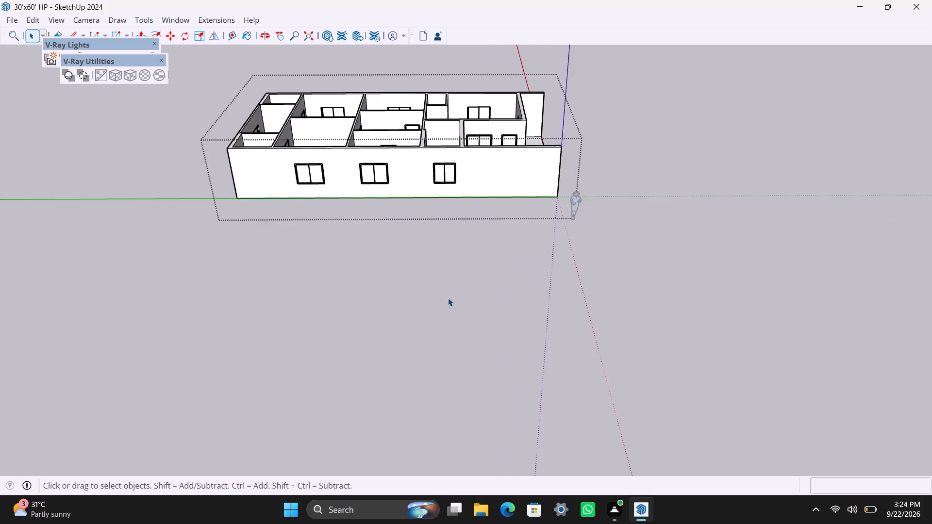
click(448, 298)
scroll(489, 262, down, 4)
middle_drag(578, 282, 0, 267)
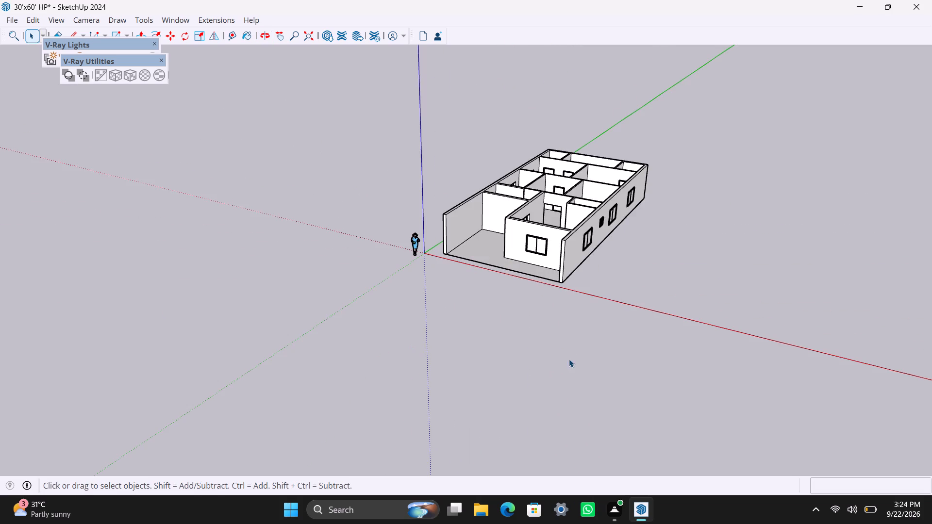
scroll(549, 341, up, 4)
middle_drag(516, 281, 640, 325)
scroll(562, 239, up, 2)
middle_drag(538, 229, 525, 319)
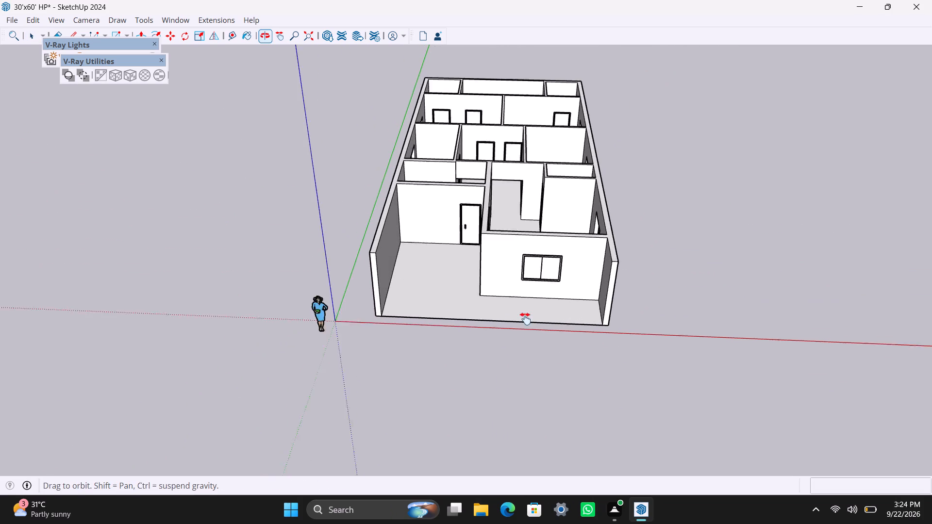
Run FixIt 101 on the whole house group twice in a row and deselect the group.
middle_drag(525, 319, 511, 366)
scroll(455, 260, up, 3)
scroll(443, 228, down, 3)
scroll(429, 255, up, 2)
middle_drag(416, 274, 421, 244)
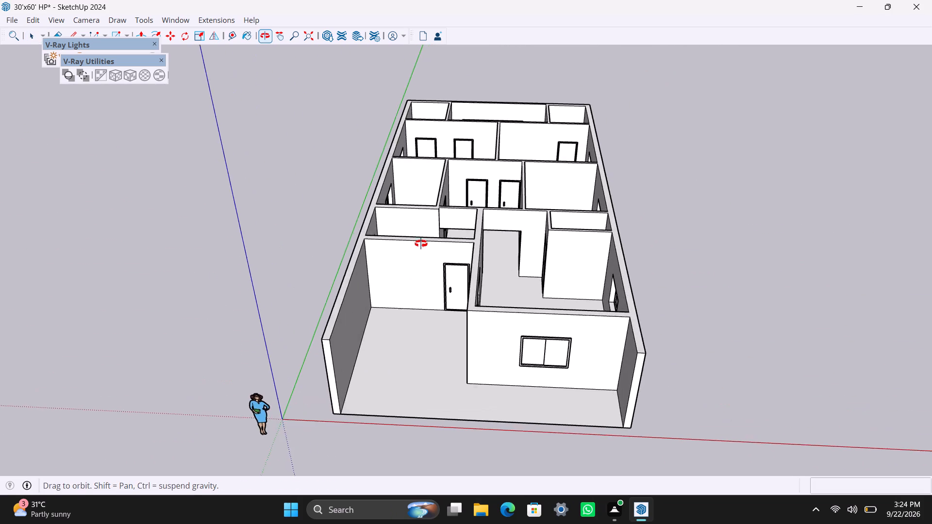
middle_drag(421, 244, 421, 243)
scroll(421, 243, up, 1)
scroll(376, 281, down, 5)
scroll(378, 278, up, 3)
click(378, 278)
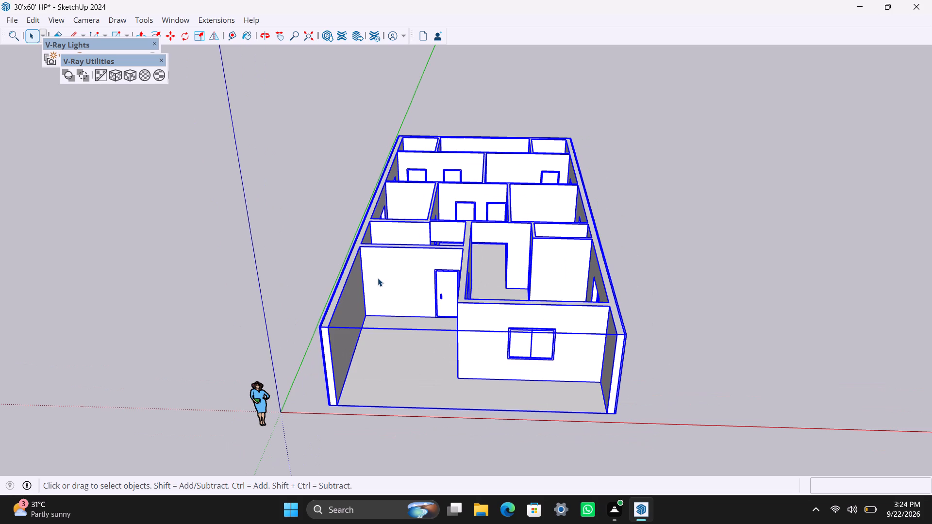
scroll(378, 278, down, 4)
scroll(494, 262, up, 2)
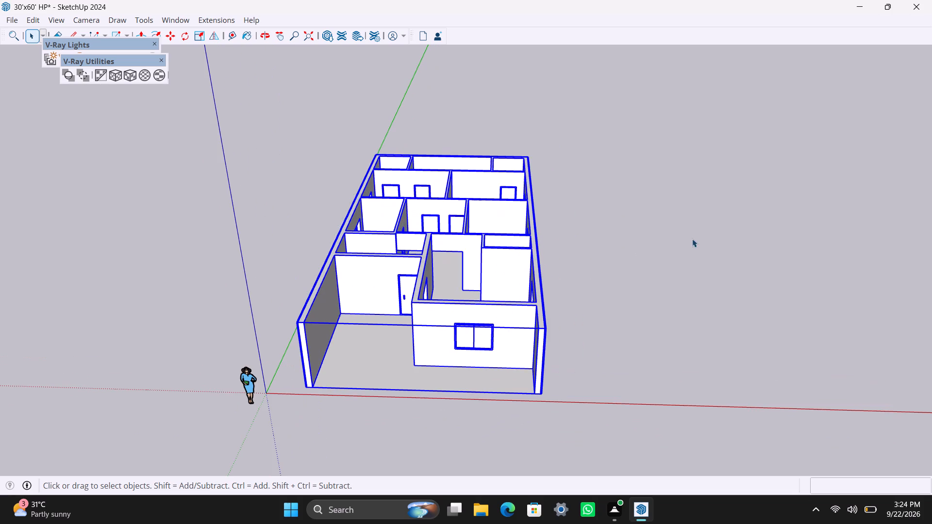
click(692, 238)
click(447, 243)
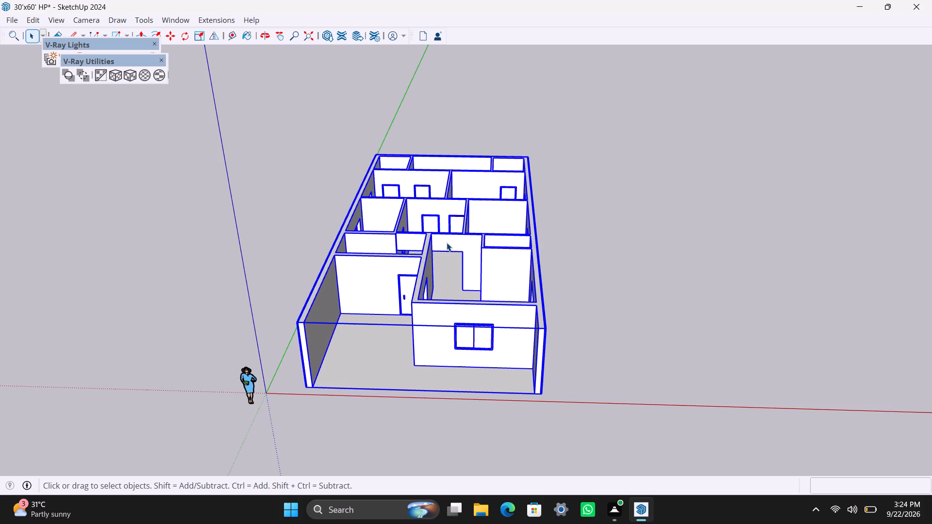
right_click(447, 243)
click(476, 285)
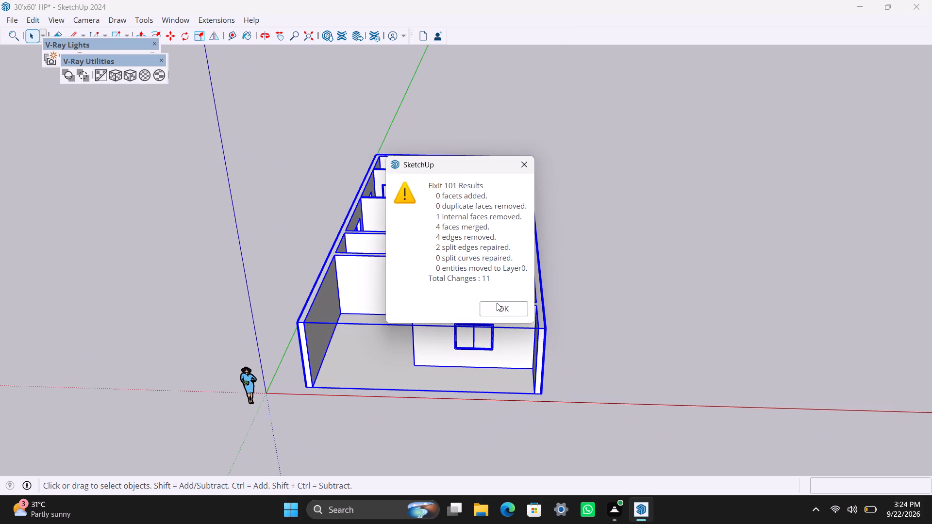
click(497, 303)
right_click(469, 250)
click(502, 285)
click(511, 305)
click(622, 266)
Select the house group again and repeat the FixIt 101 cleanup on it.
scroll(483, 285, up, 4)
scroll(475, 279, down, 3)
middle_drag(474, 285, 476, 285)
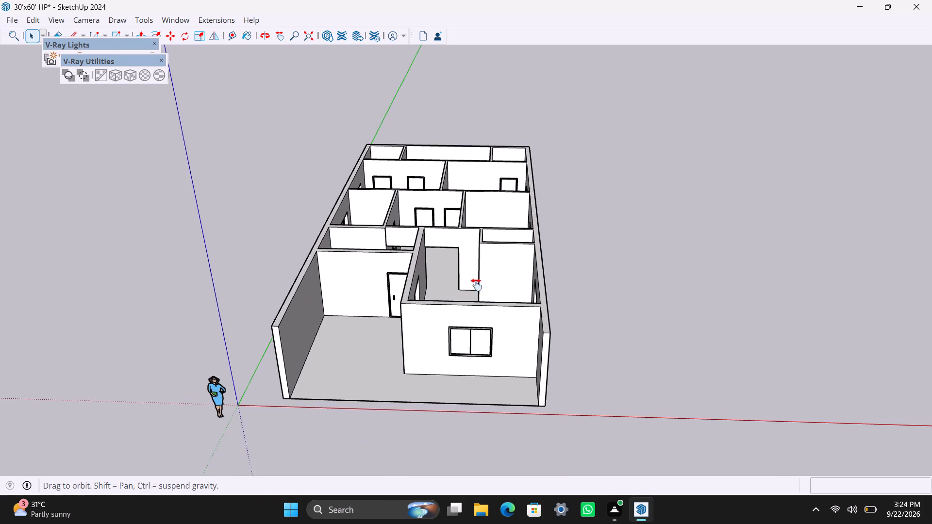
middle_drag(476, 285, 525, 261)
scroll(518, 269, up, 4)
click(476, 279)
right_click(476, 279)
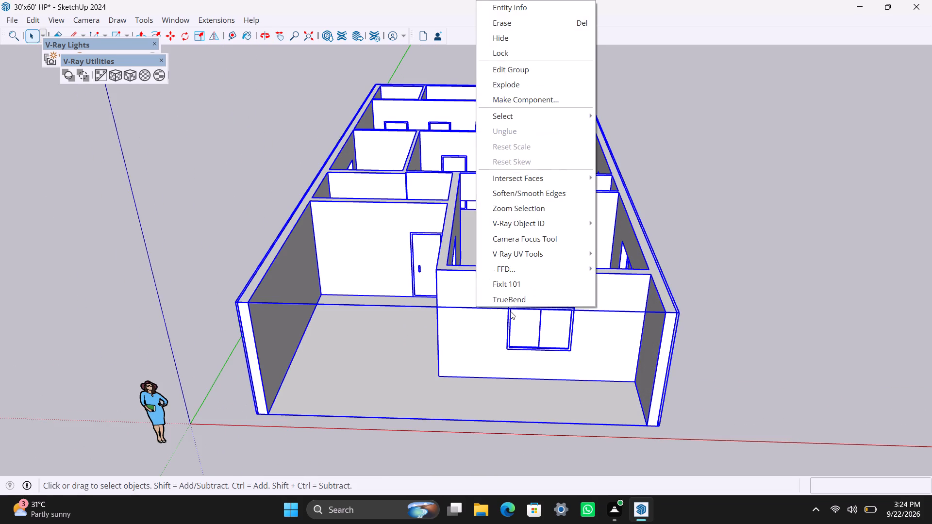
click(520, 289)
click(500, 306)
click(742, 230)
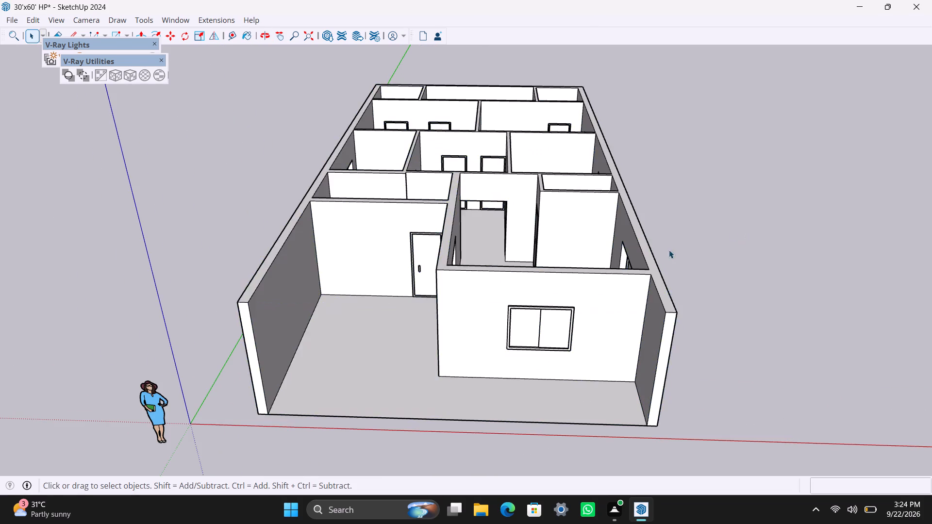
Examine the rooms, doors, windows and ventilators of the house from above, the side and the front.
scroll(672, 155, down, 11)
scroll(591, 195, up, 8)
middle_drag(574, 146, 468, 333)
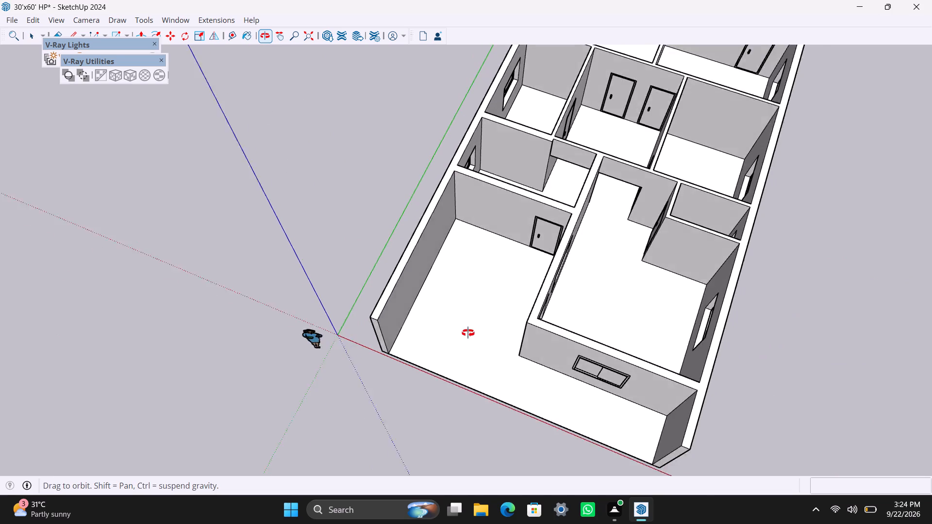
middle_drag(468, 333, 467, 321)
scroll(533, 228, down, 9)
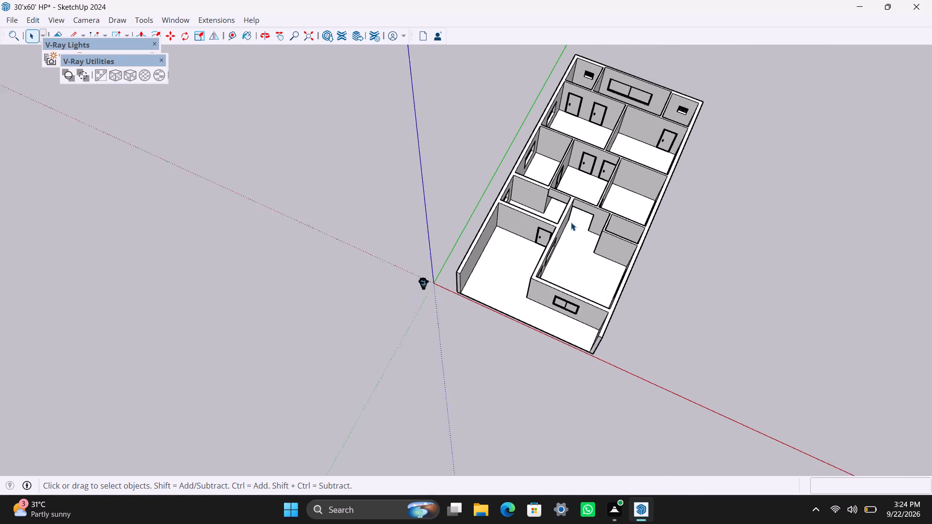
scroll(571, 222, down, 1)
scroll(571, 226, up, 7)
shift+middle_drag(571, 228, 451, 224)
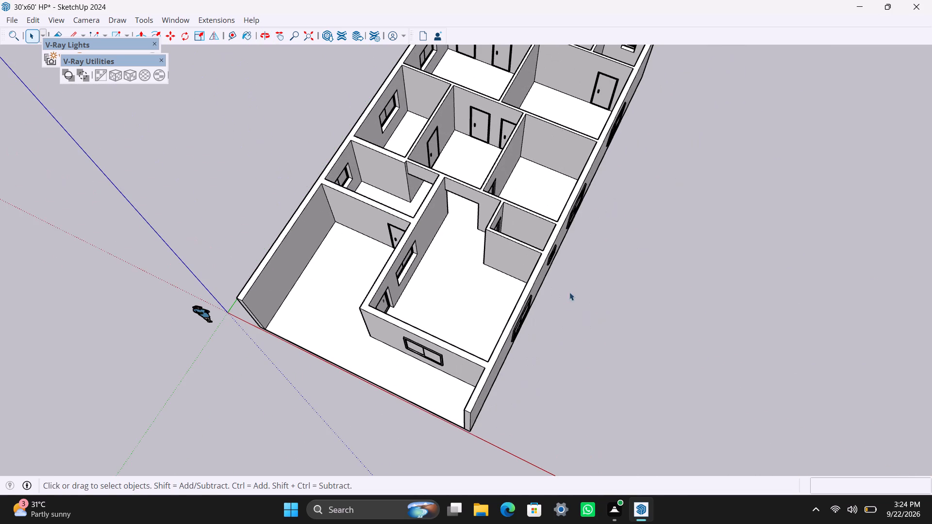
scroll(402, 319, down, 5)
middle_drag(406, 316, 441, 318)
scroll(446, 231, up, 3)
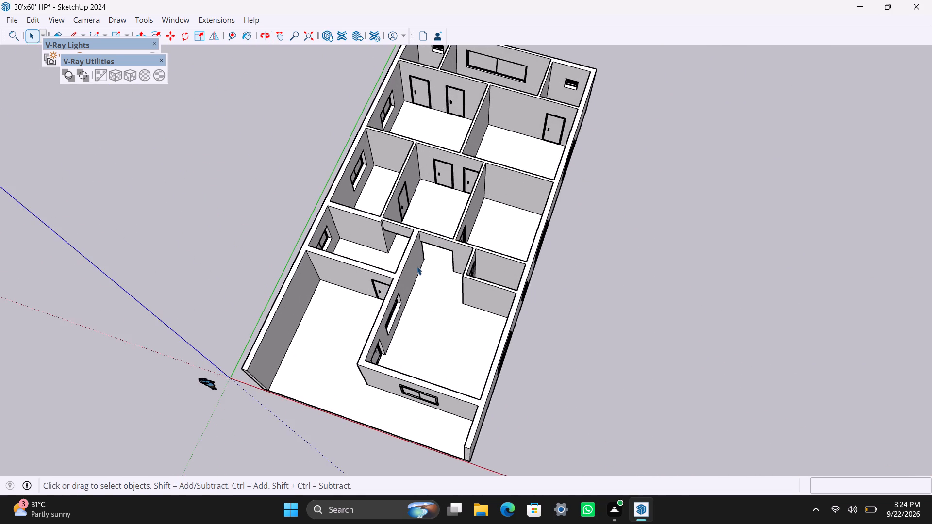
scroll(417, 266, down, 4)
scroll(416, 267, up, 5)
middle_drag(418, 310, 525, 133)
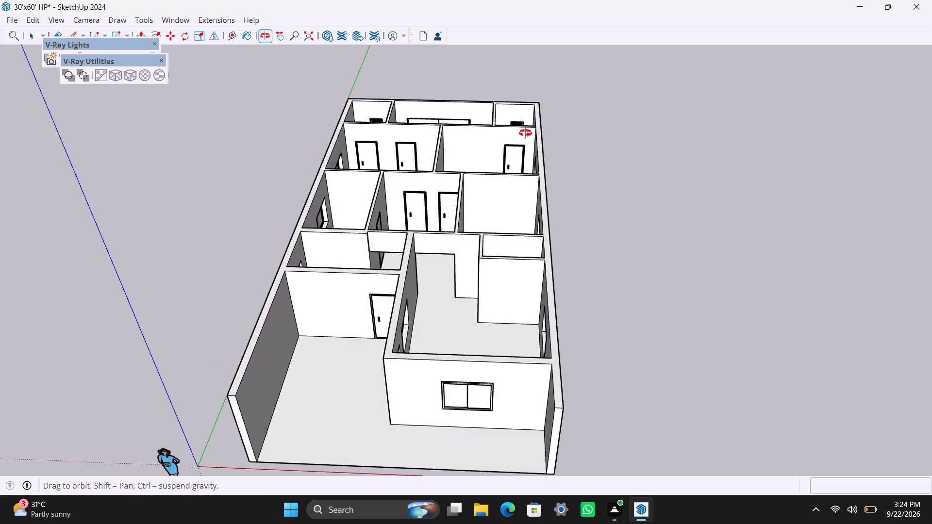
middle_drag(525, 133, 319, 300)
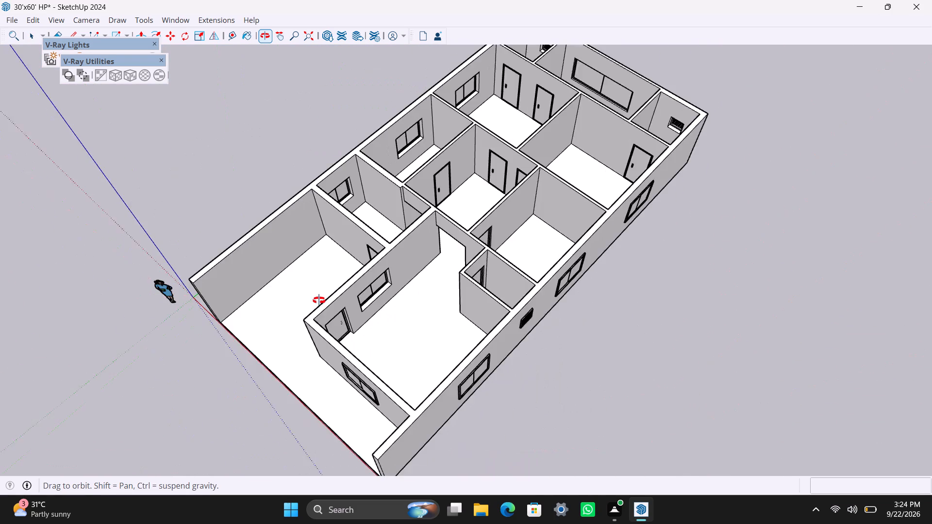
middle_drag(319, 300, 318, 300)
scroll(408, 293, up, 3)
middle_drag(407, 314, 363, 237)
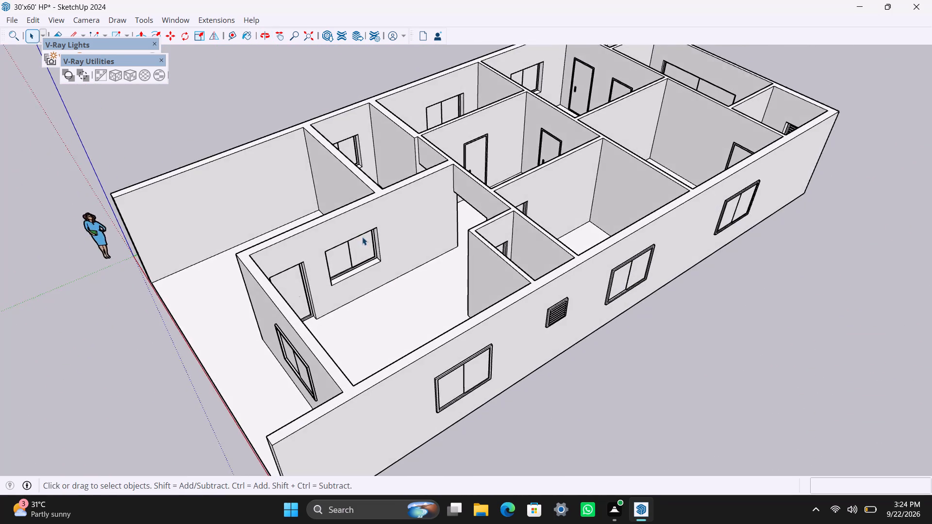
scroll(362, 237, down, 11)
scroll(365, 242, up, 9)
middle_drag(340, 274, 609, 202)
scroll(478, 328, down, 6)
Run FixIt 101 once more on the house group and deselect it.
right_click(478, 328)
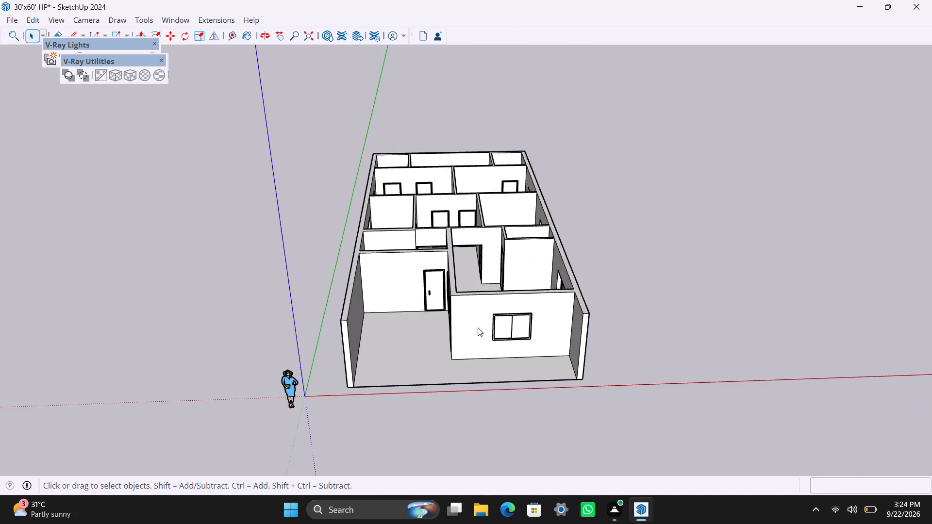
click(531, 303)
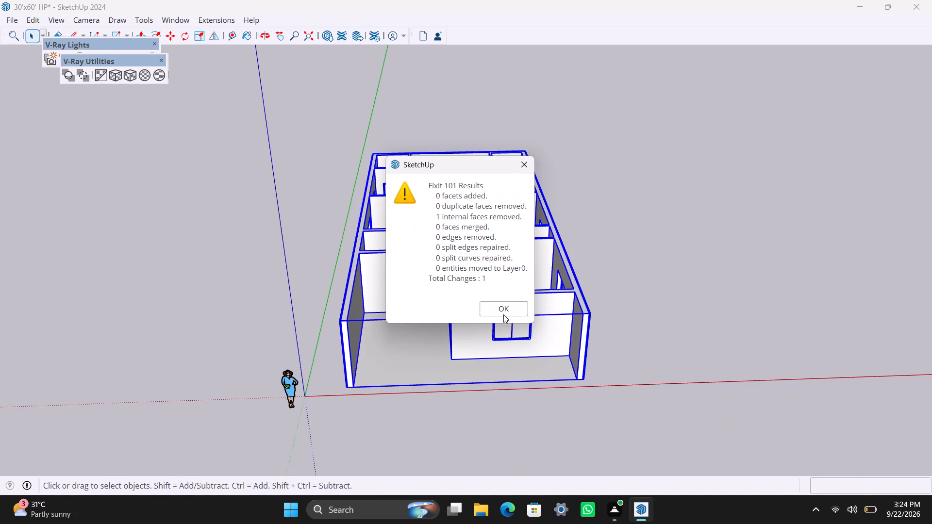
click(503, 314)
click(646, 283)
Save the cleaned-up house model.
scroll(594, 306, up, 3)
middle_drag(540, 271, 507, 331)
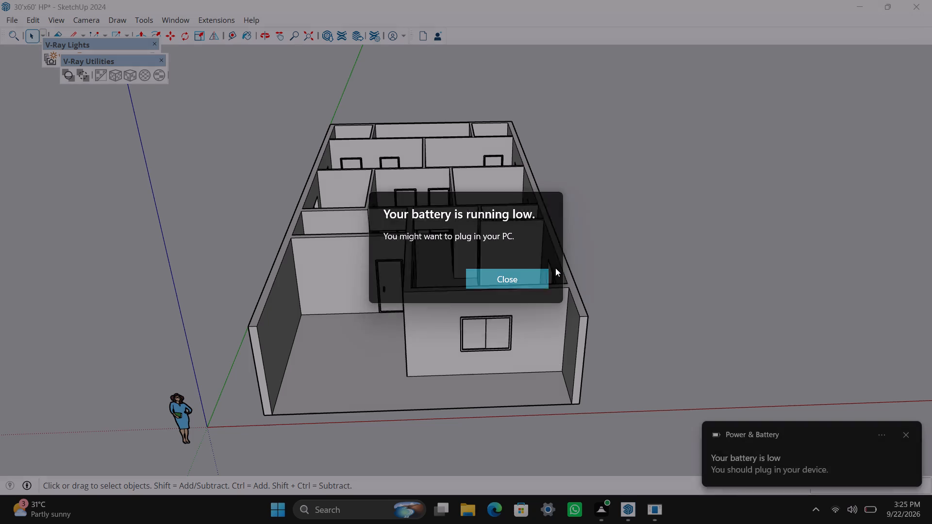
key(ctrl+s)
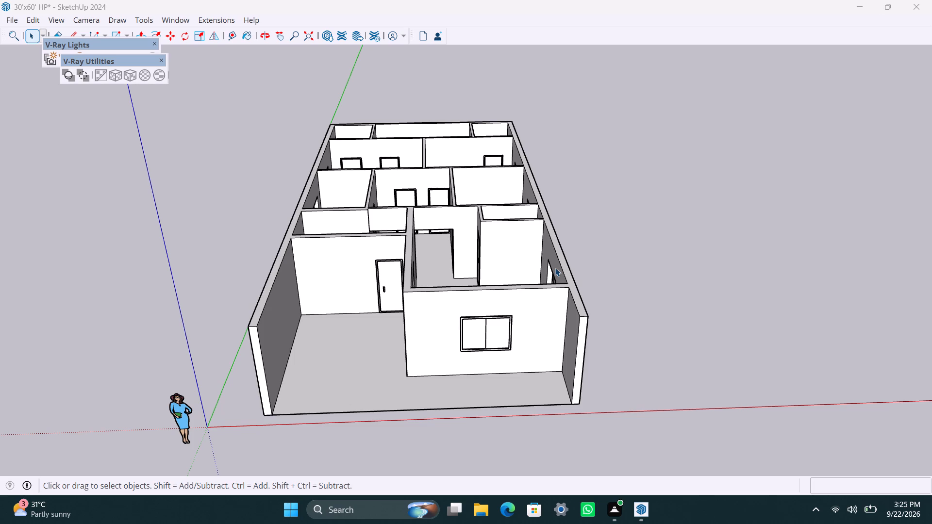
scroll(452, 218, down, 6)
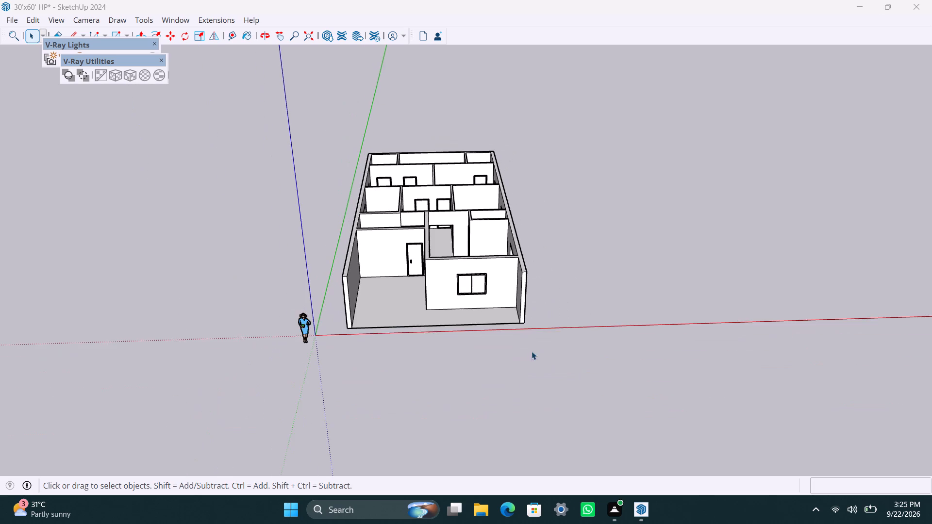
middle_drag(532, 351, 216, 345)
scroll(495, 271, up, 4)
scroll(471, 232, up, 2)
middle_drag(497, 244, 537, 201)
scroll(470, 225, up, 3)
middle_drag(441, 259, 810, 386)
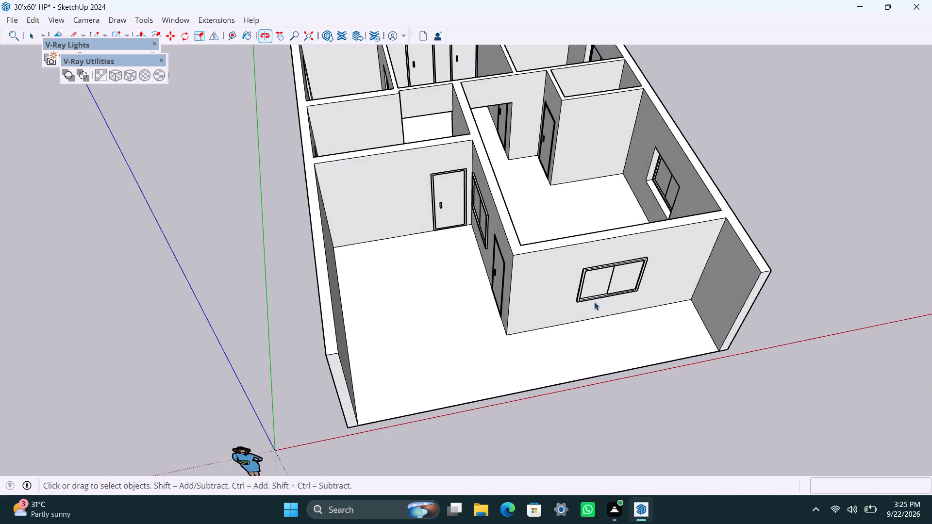
scroll(458, 242, down, 4)
middle_drag(432, 321, 423, 302)
key(ctrl+s)
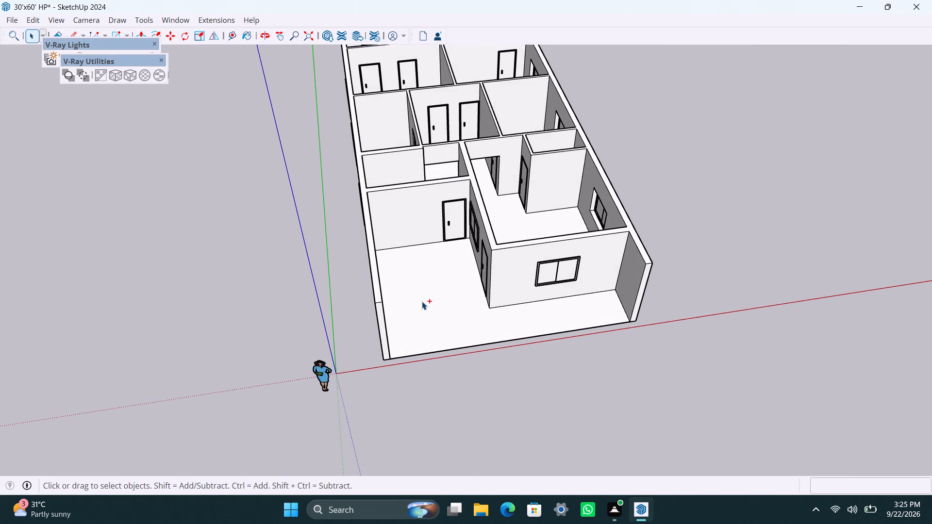
key(space)
Run another FixIt 101 pass on the house group and clear the selection.
scroll(438, 226, down, 6)
middle_drag(511, 296, 466, 261)
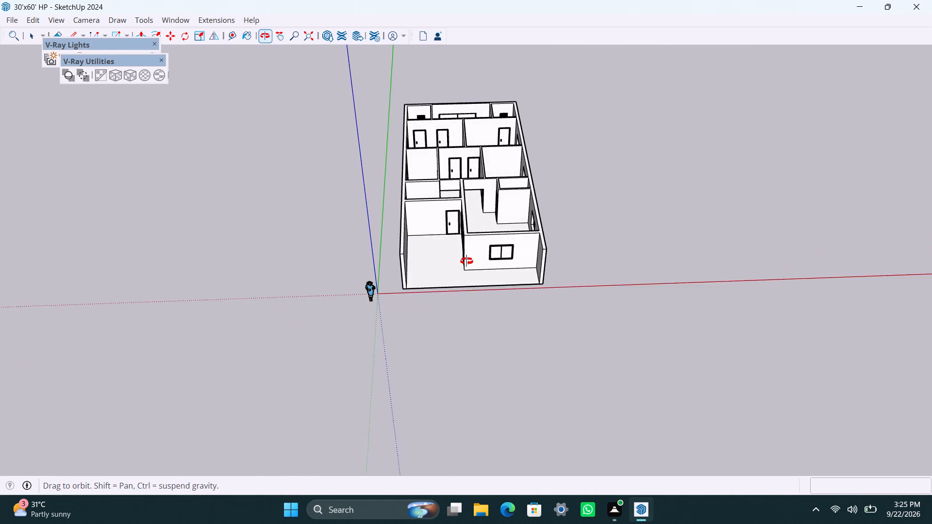
middle_drag(466, 261, 465, 260)
scroll(474, 271, up, 3)
click(456, 229)
right_click(456, 229)
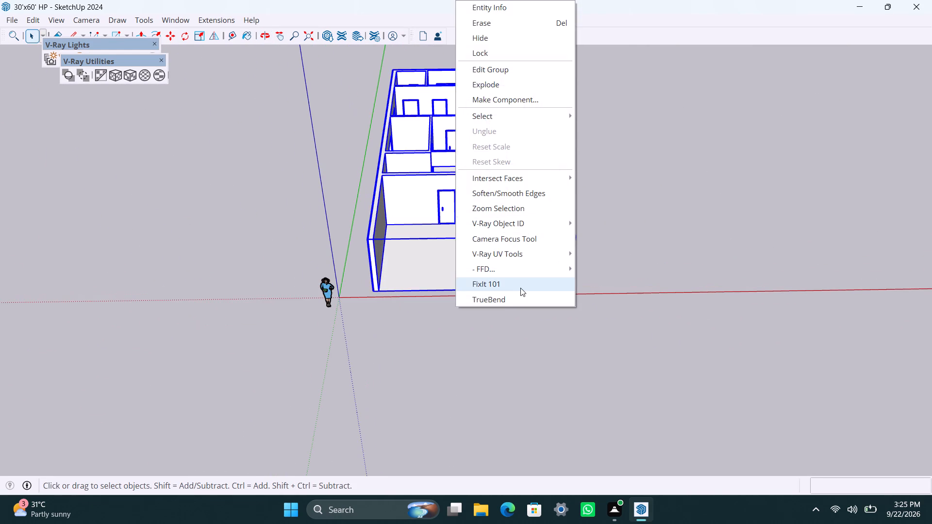
click(520, 288)
click(505, 307)
click(596, 248)
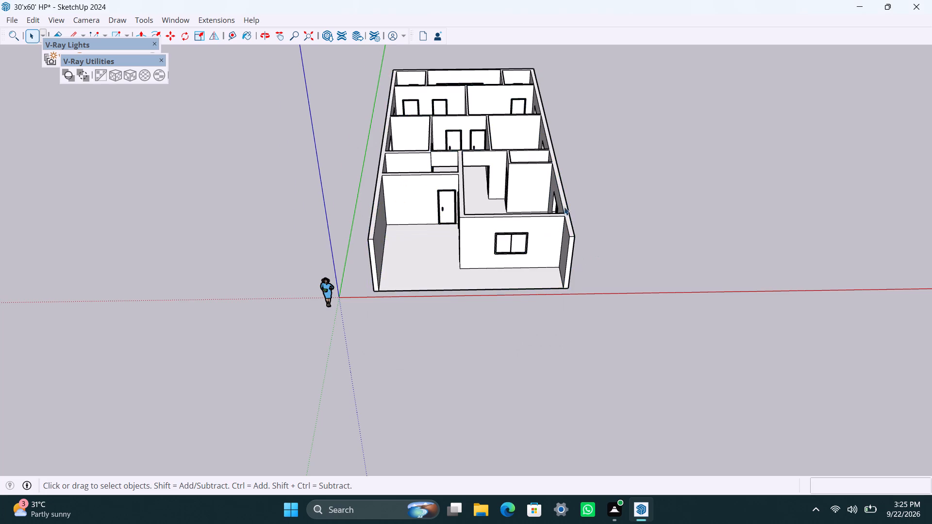
Draw a roof rectangle over the wall tops from the rear outer corner to the diagonally opposite front outer corner.
scroll(564, 206, up, 3)
scroll(482, 170, up, 2)
scroll(462, 183, down, 3)
shift+middle_drag(458, 196, 425, 311)
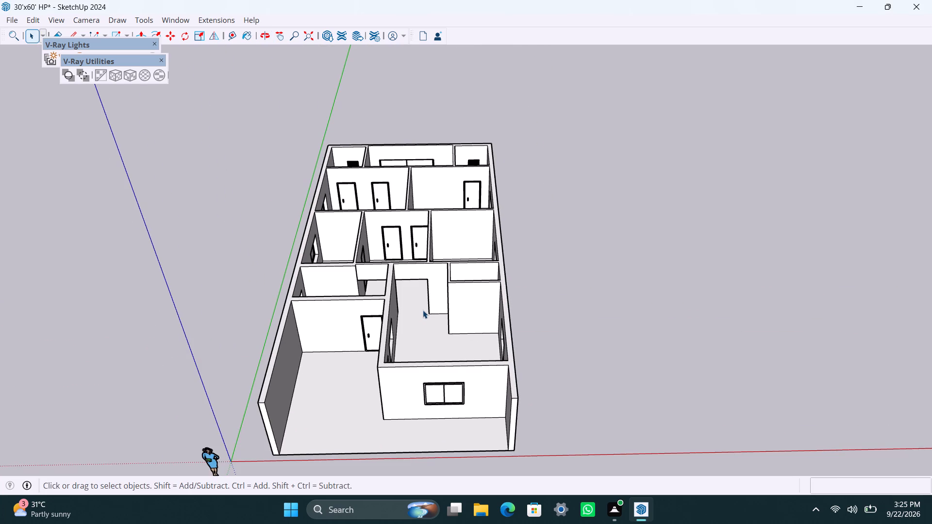
scroll(423, 310, up, 2)
scroll(403, 328, down, 4)
key(r)
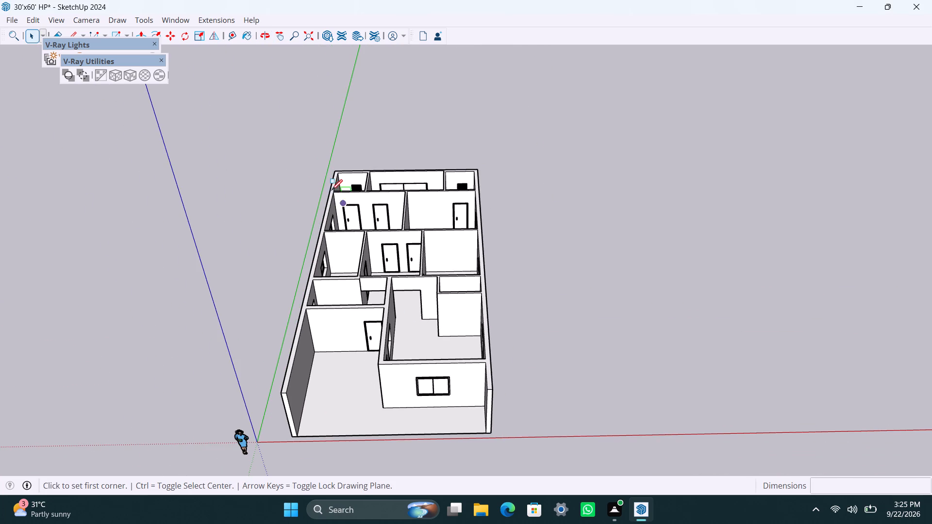
drag(333, 169, 333, 174)
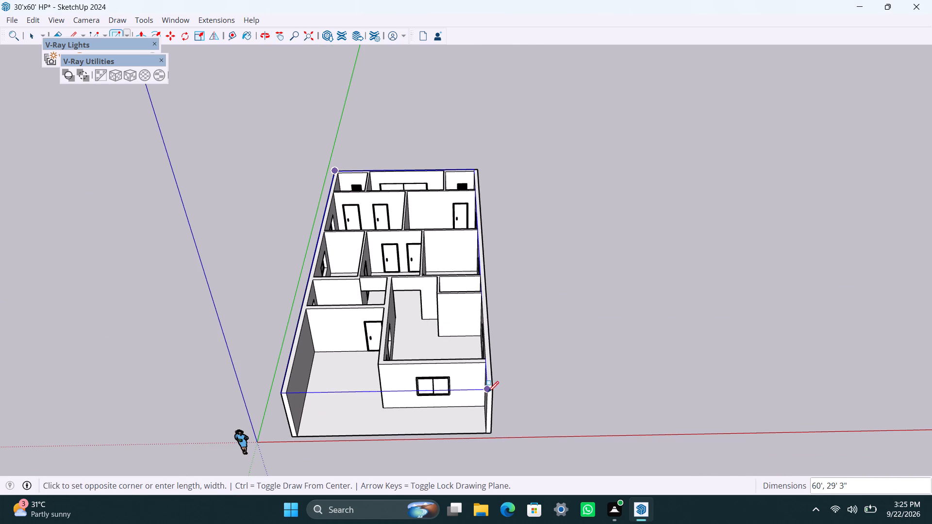
scroll(492, 389, up, 6)
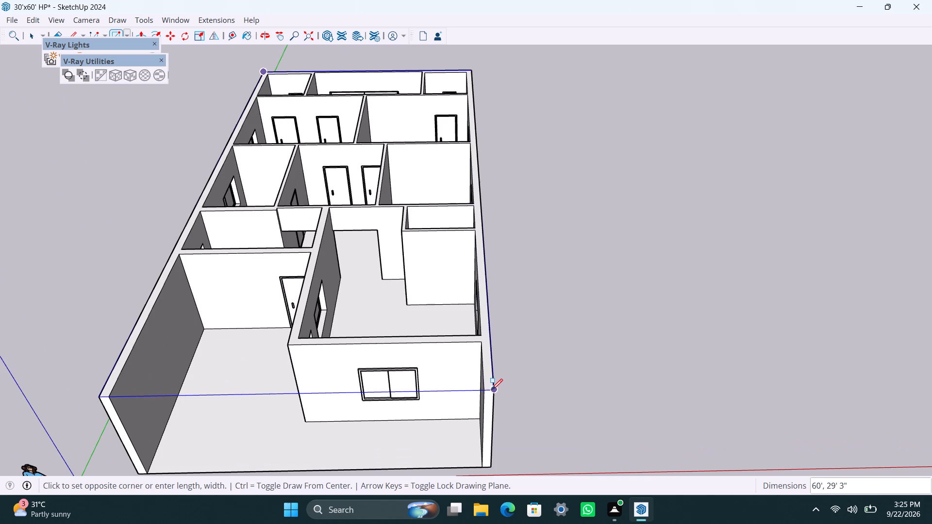
click(494, 390)
Make the roof rectangle's face and edges into a group.
key(space)
double_click(419, 347)
right_click(419, 347)
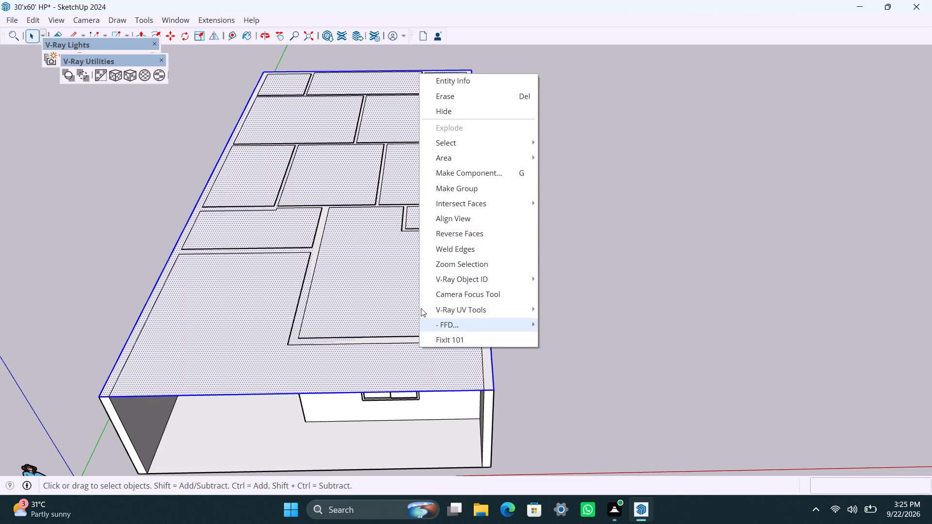
click(483, 195)
Open the roof group, push/pull its face up 6" into a slab, and close the group.
triple_click(393, 315)
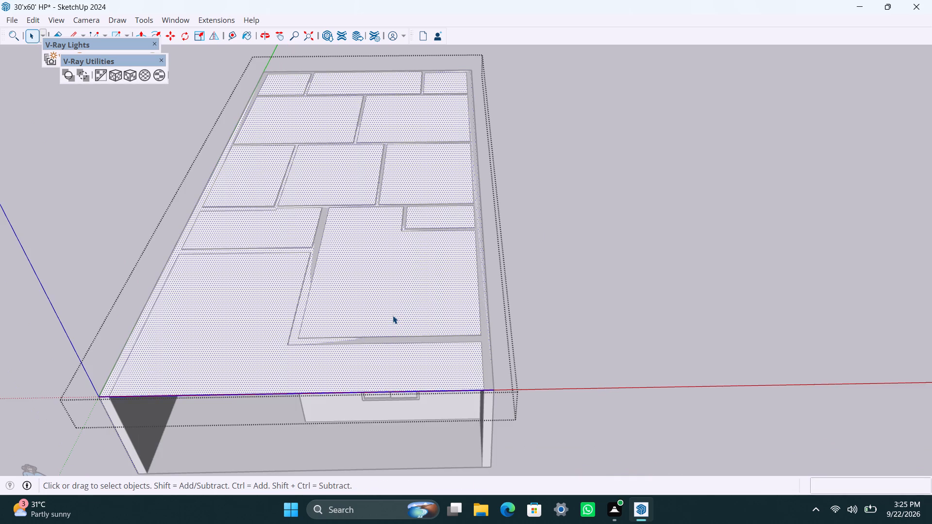
key(p)
click(393, 315)
text(6")
key(Return)
key(space)
click(560, 300)
Open the roof group and copy the slab's front corner vertical edge about 15'5" along the front face to the windowed room's other corner.
click(422, 352)
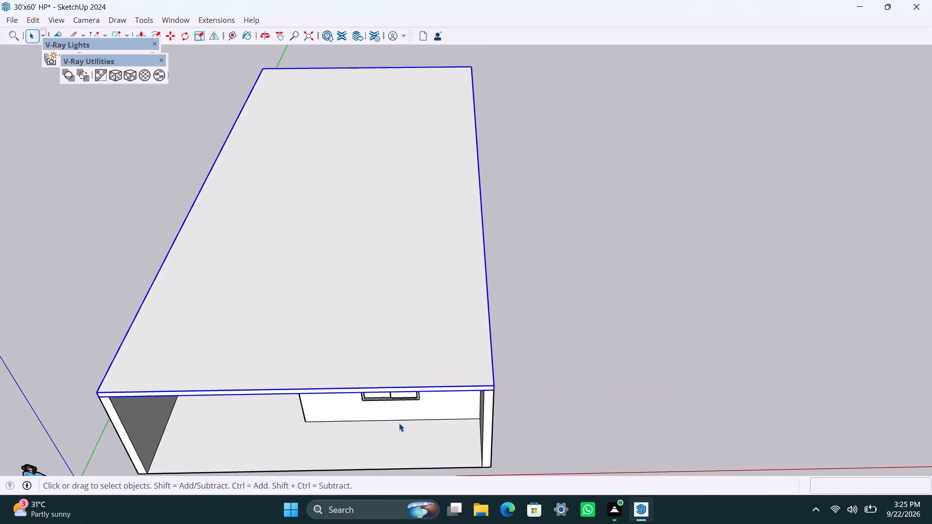
scroll(389, 416, up, 3)
middle_drag(353, 451, 370, 402)
scroll(371, 400, down, 3)
middle_drag(369, 402, 494, 308)
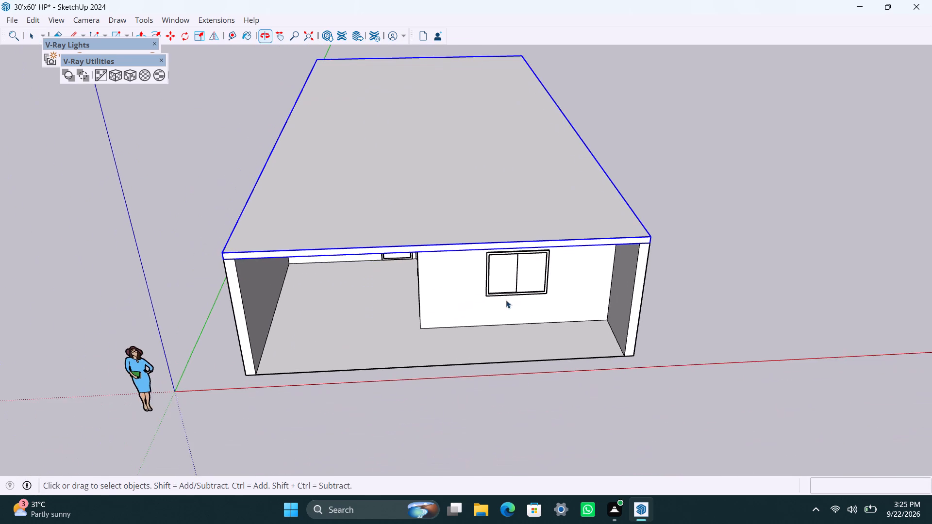
scroll(587, 277, up, 6)
triple_click(585, 210)
scroll(721, 216, up, 1)
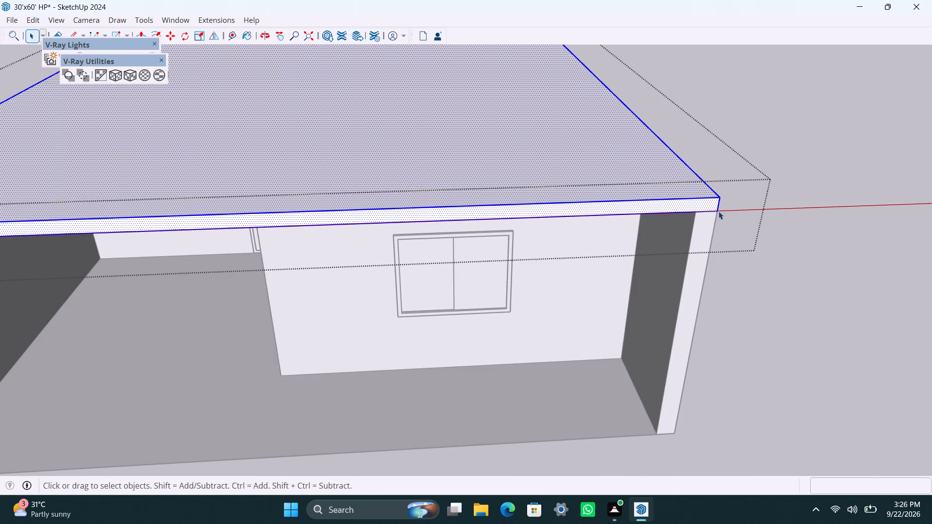
scroll(718, 211, up, 1)
click(716, 203)
key(m)
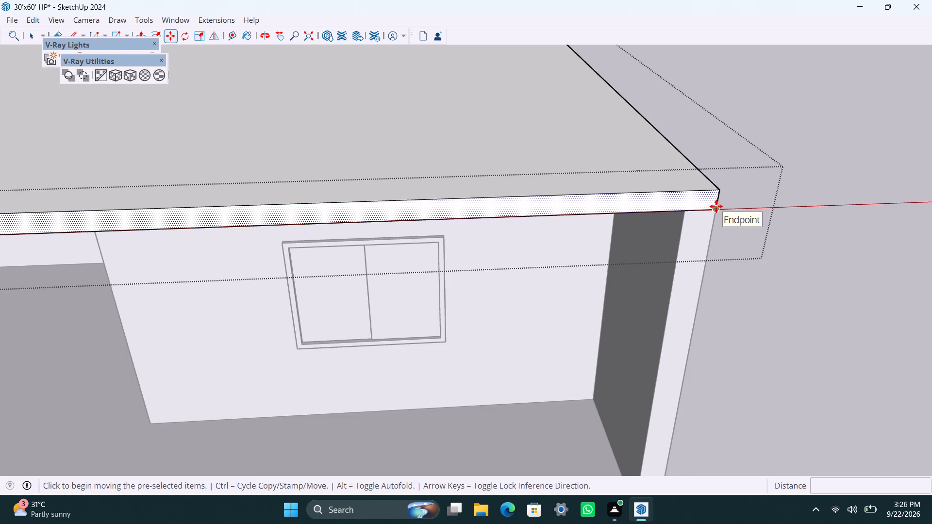
key(space)
click(715, 203)
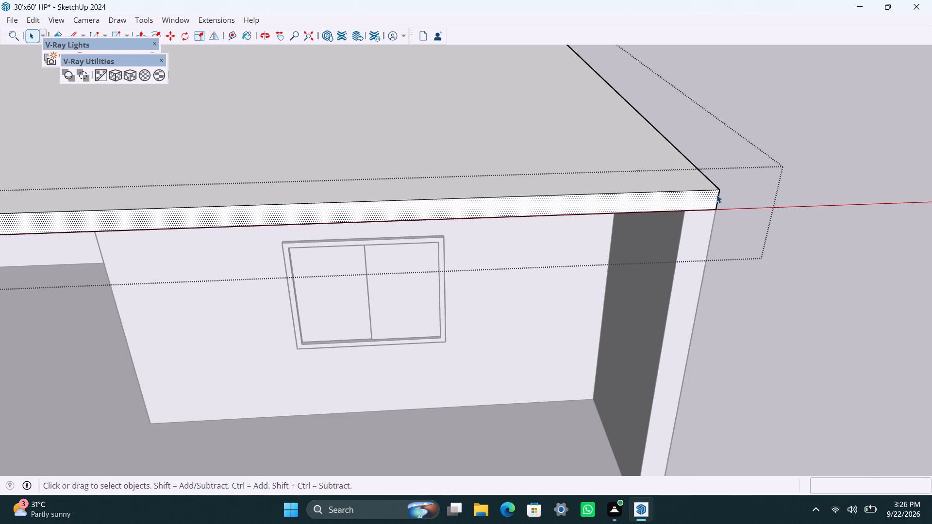
click(717, 197)
key(m)
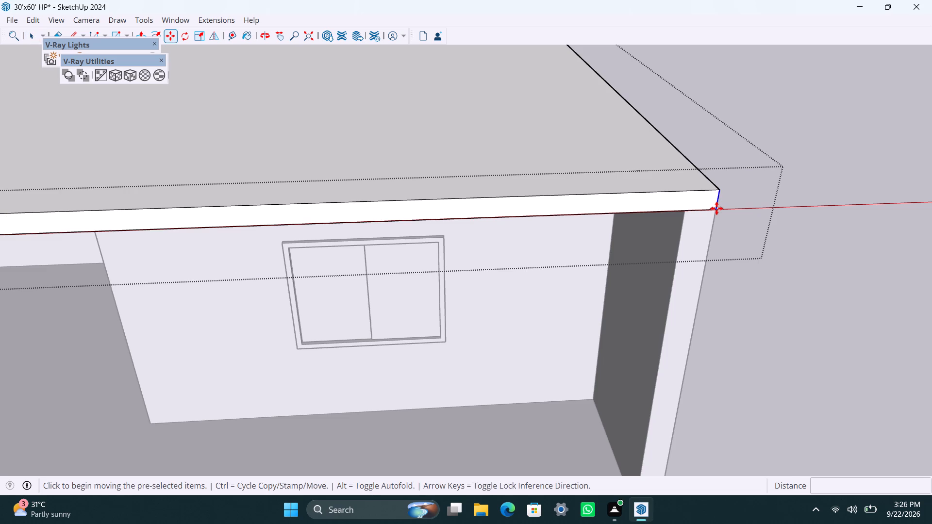
click(716, 208)
scroll(581, 209, down, 2)
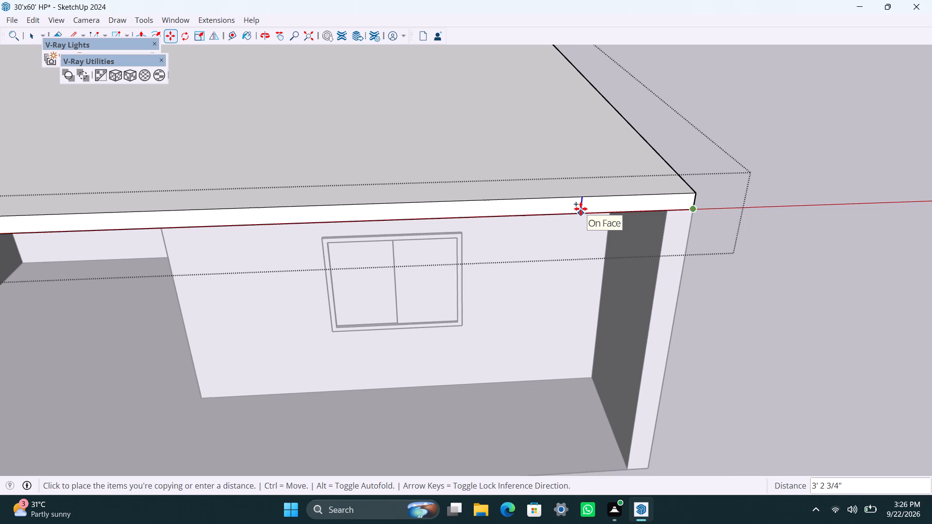
middle_drag(581, 209, 703, 211)
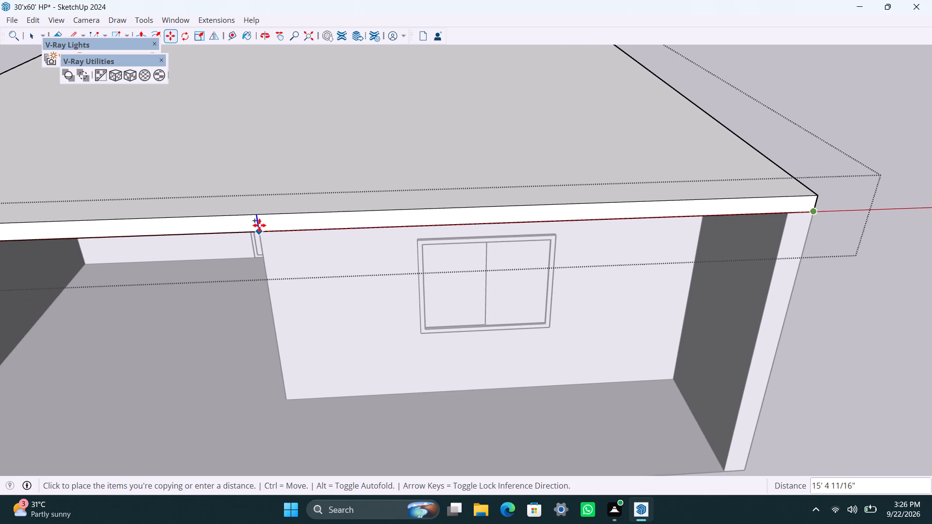
click(259, 225)
key(space)
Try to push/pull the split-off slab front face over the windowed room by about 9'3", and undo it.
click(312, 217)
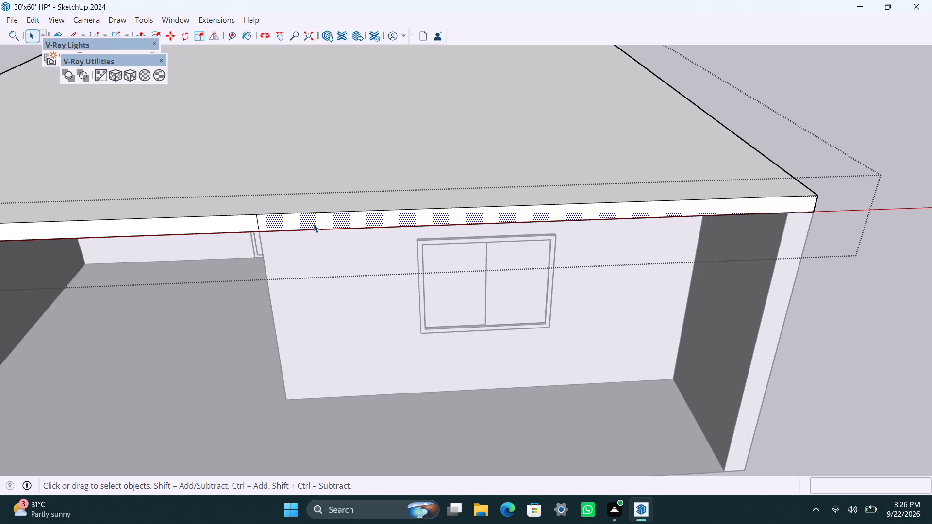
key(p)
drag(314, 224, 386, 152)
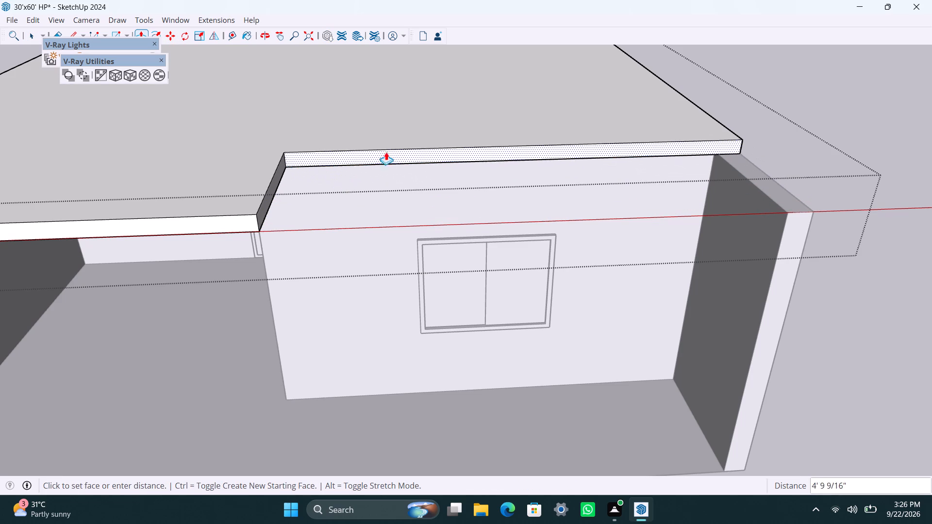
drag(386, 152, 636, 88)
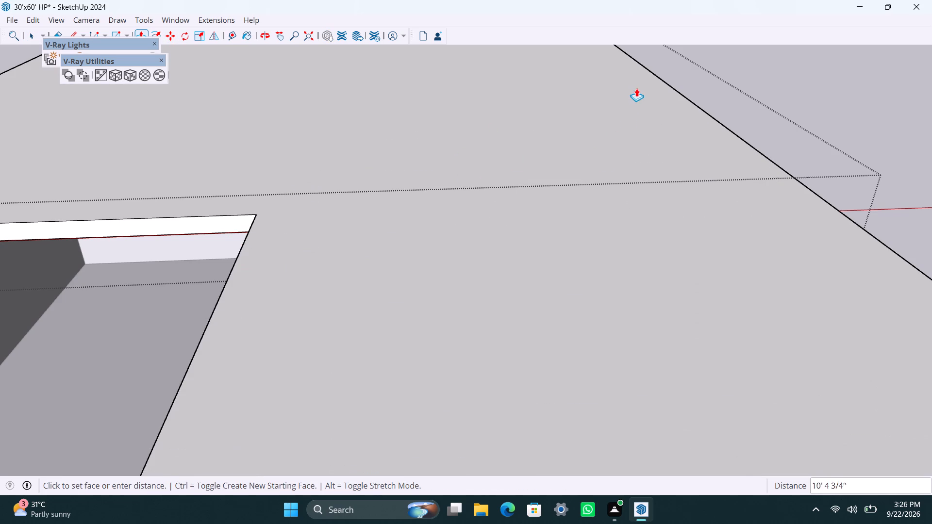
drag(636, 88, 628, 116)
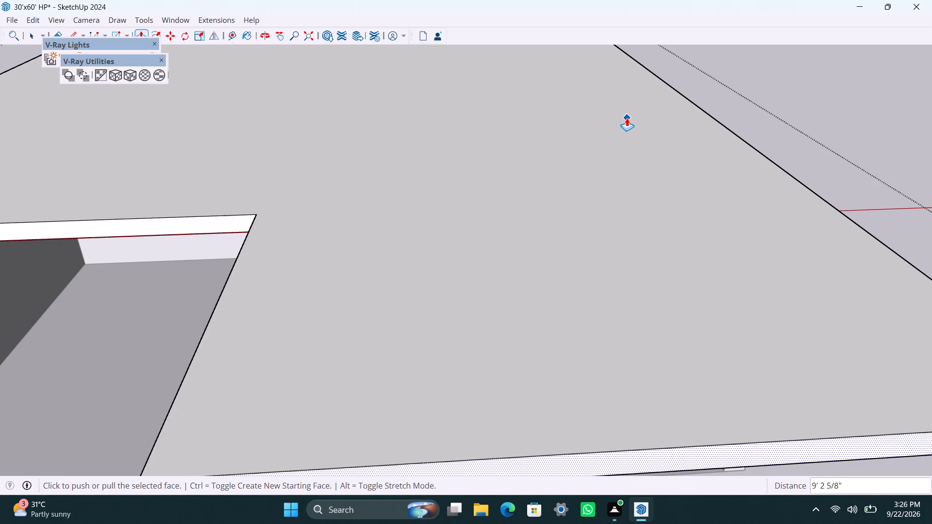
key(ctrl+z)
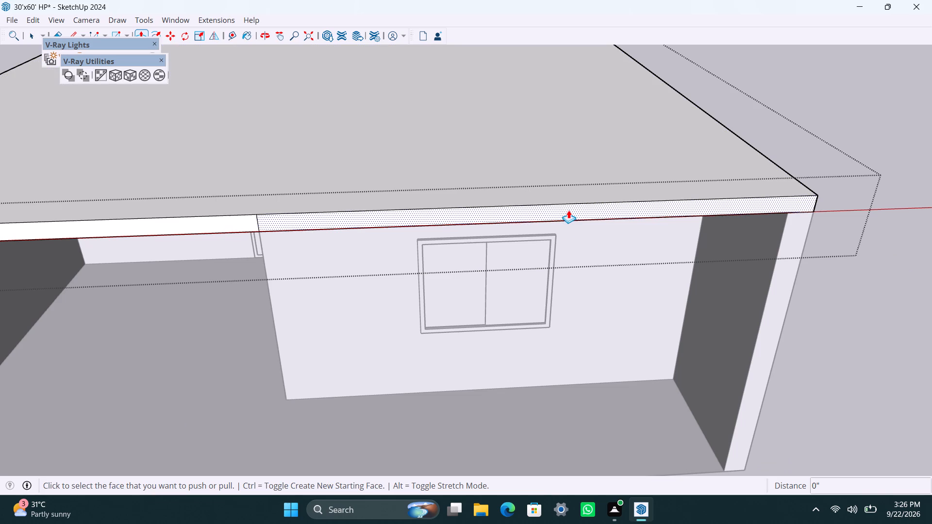
Push the slab's front face over the windowed room back to line up with that room's front wall.
drag(568, 210, 596, 48)
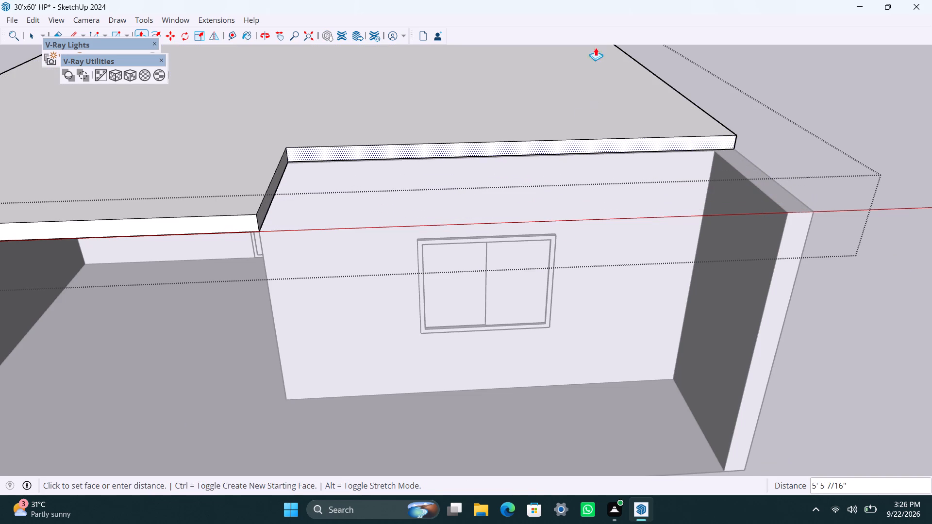
drag(596, 48, 620, 95)
scroll(481, 216, up, 6)
middle_drag(432, 201, 379, 108)
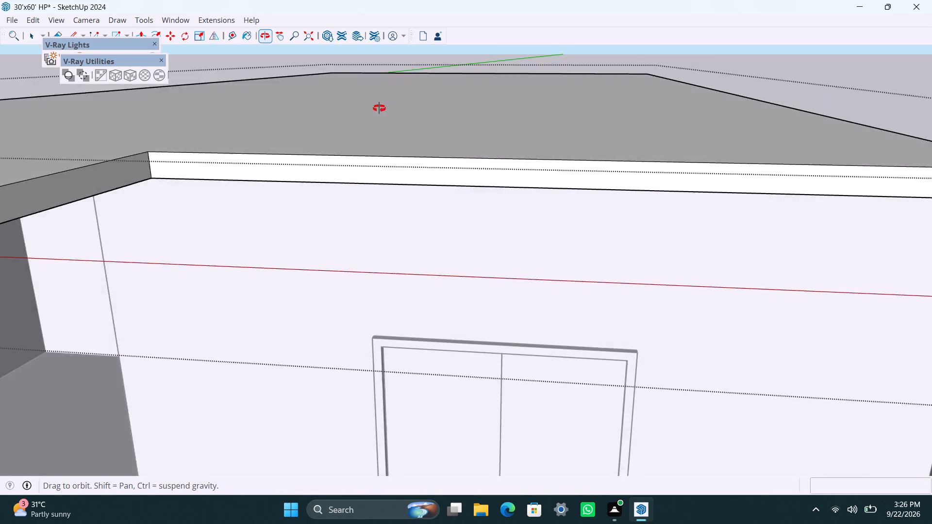
middle_drag(379, 108, 394, 65)
scroll(365, 144, down, 5)
drag(374, 153, 375, 153)
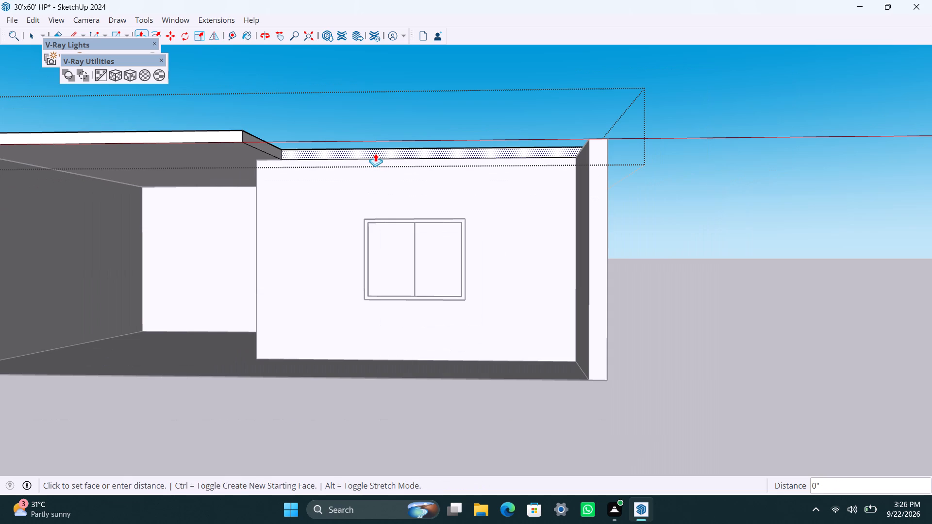
drag(375, 153, 378, 168)
scroll(266, 156, up, 3)
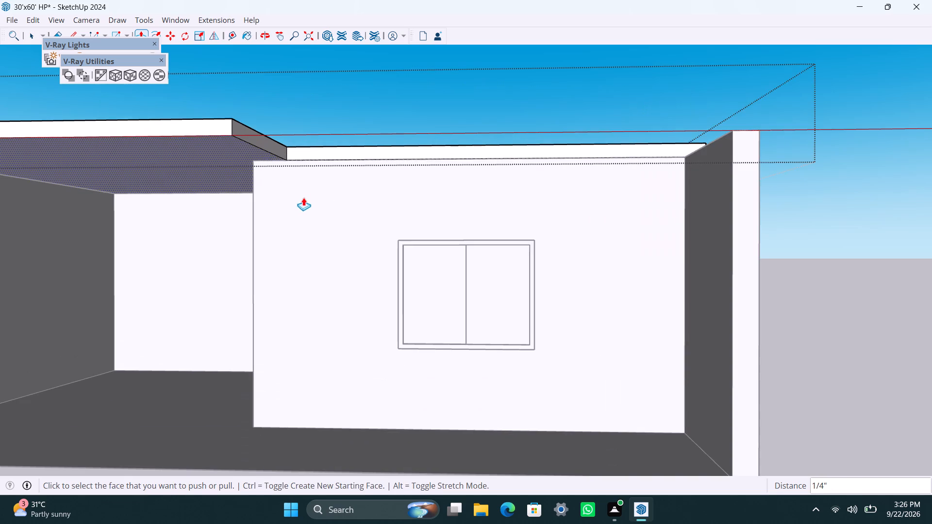
Push the slab's short side face at the step back about 1'3" to align with the windowed room's corner.
middle_drag(309, 197, 173, 238)
scroll(348, 129, up, 2)
drag(343, 124, 335, 123)
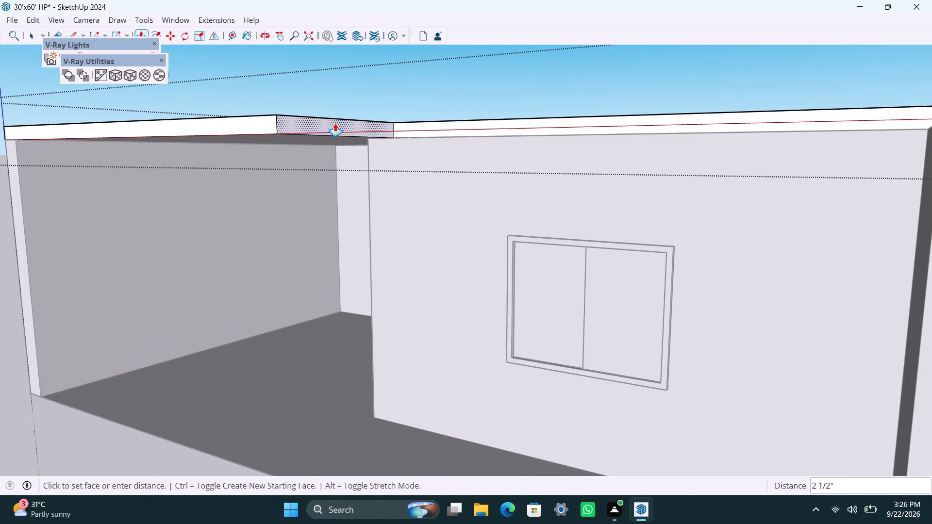
drag(335, 123, 369, 177)
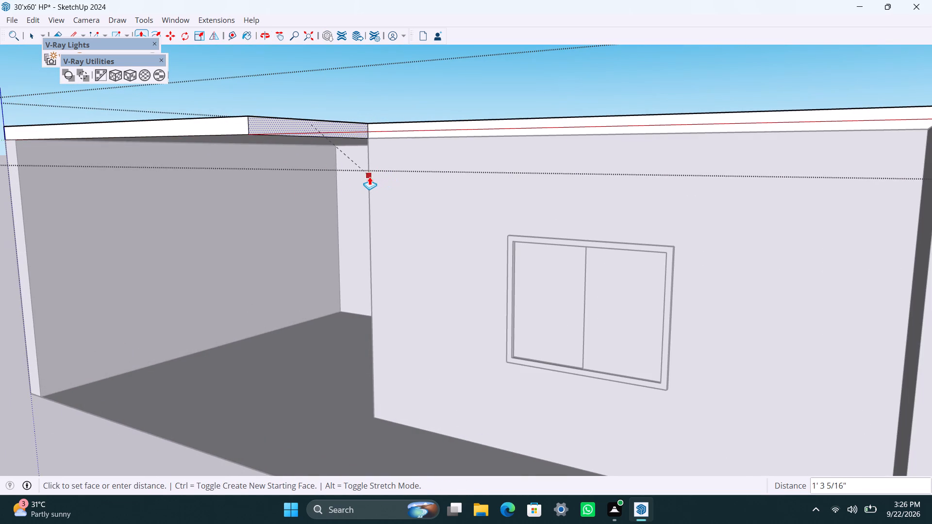
drag(369, 177, 369, 177)
Push the remaining slab front face over the open porch back 17'6" to the recessed wall with the door.
scroll(358, 160, down, 10)
middle_drag(366, 176, 531, 193)
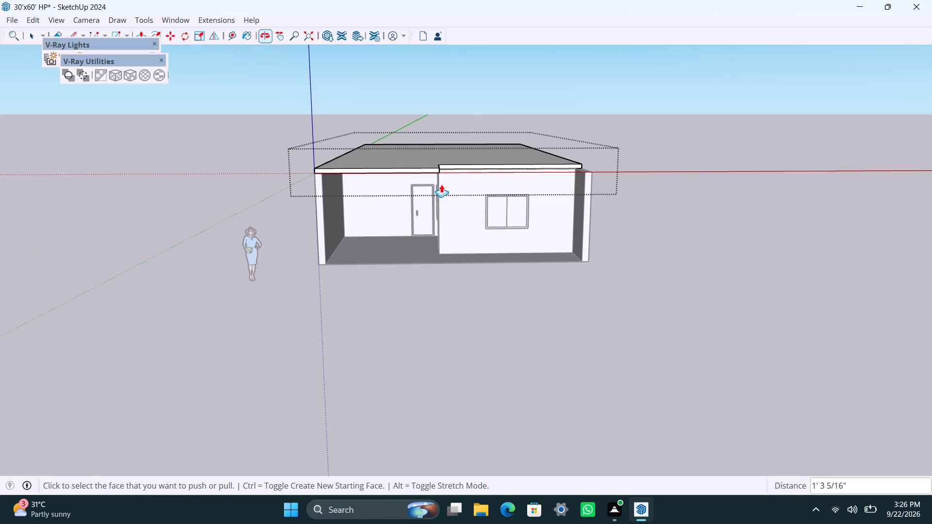
scroll(364, 169, up, 7)
drag(366, 169, 393, 143)
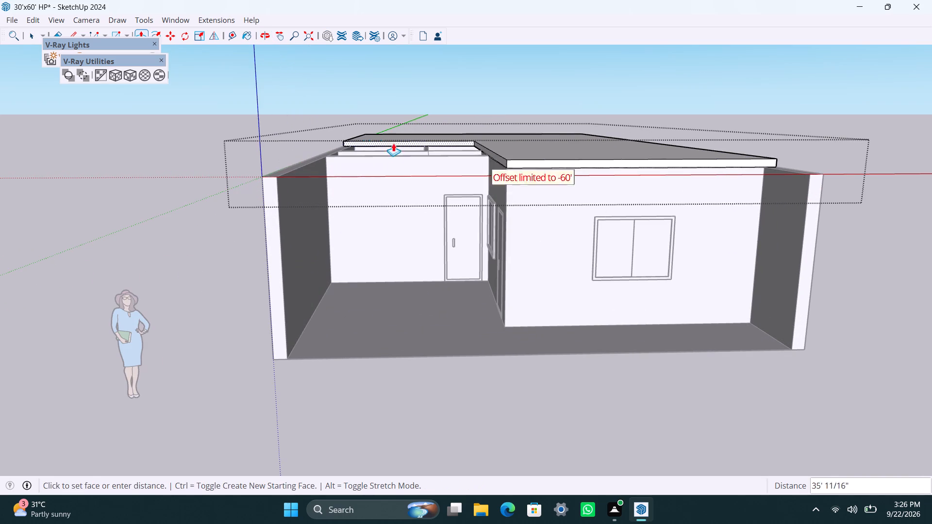
drag(393, 143, 396, 159)
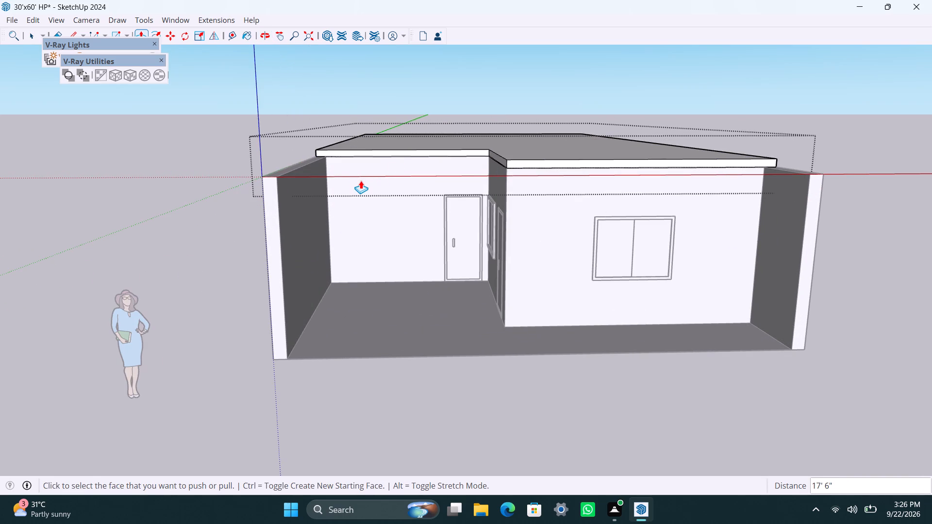
scroll(361, 180, down, 4)
Save the model.
key(ctrl+s)
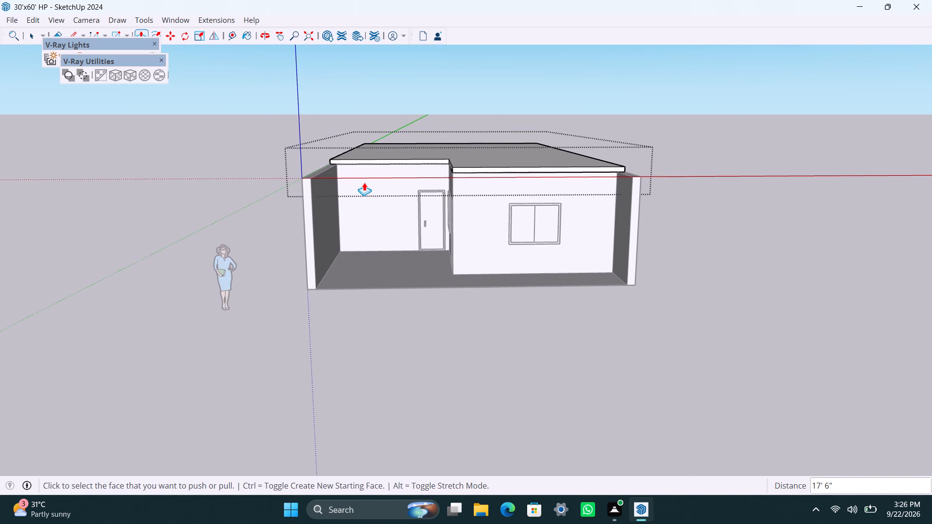
key(space)
Examine the stepped front of the roof slab over the open porch from several angles and close the roof group.
scroll(378, 170, down, 5)
middle_drag(404, 286, 481, 464)
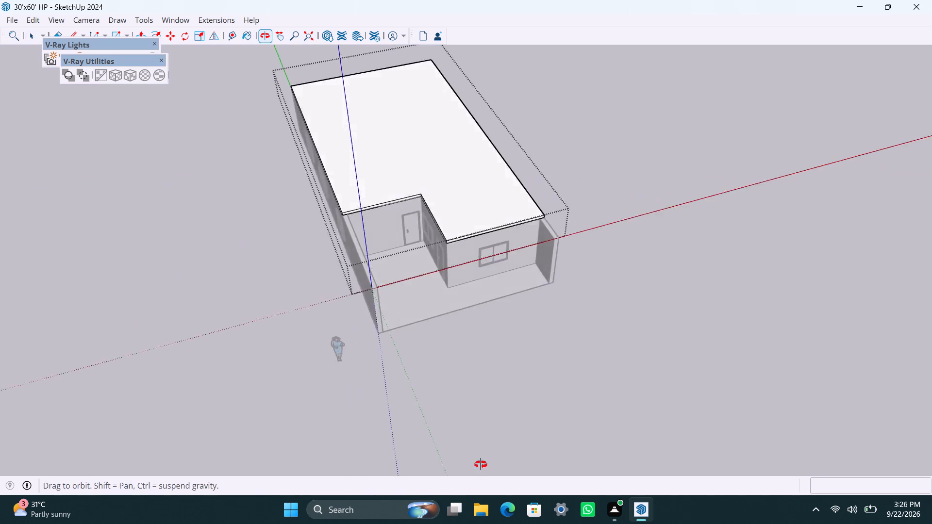
middle_drag(481, 464, 368, 431)
scroll(436, 322, up, 2)
scroll(428, 250, up, 3)
middle_drag(427, 249, 430, 247)
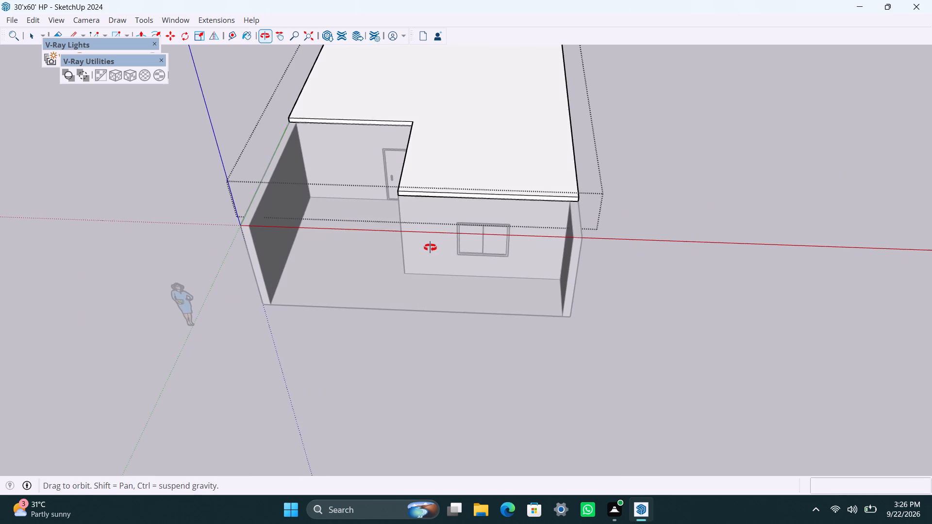
middle_drag(430, 247, 440, 246)
scroll(442, 246, down, 3)
shift+middle_drag(443, 287, 551, 299)
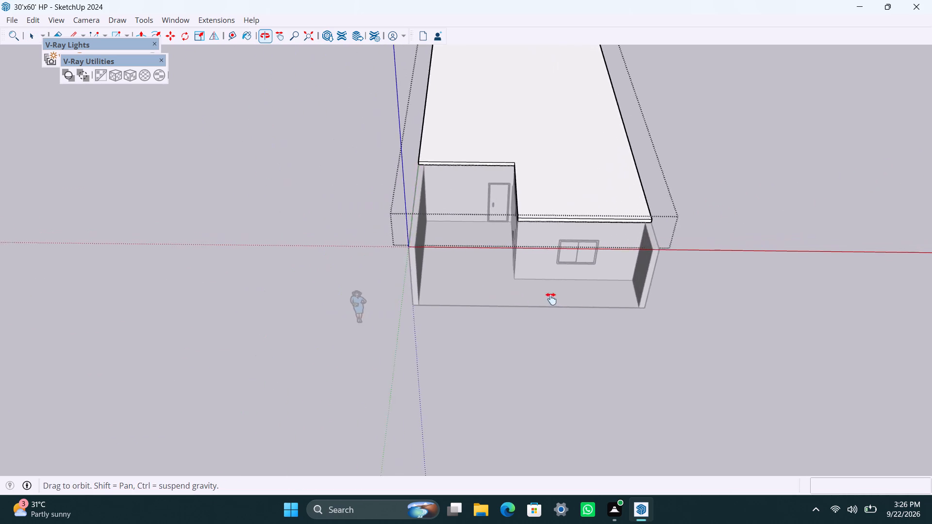
shift+middle_drag(551, 299, 554, 299)
scroll(541, 311, up, 3)
middle_drag(534, 312, 612, 338)
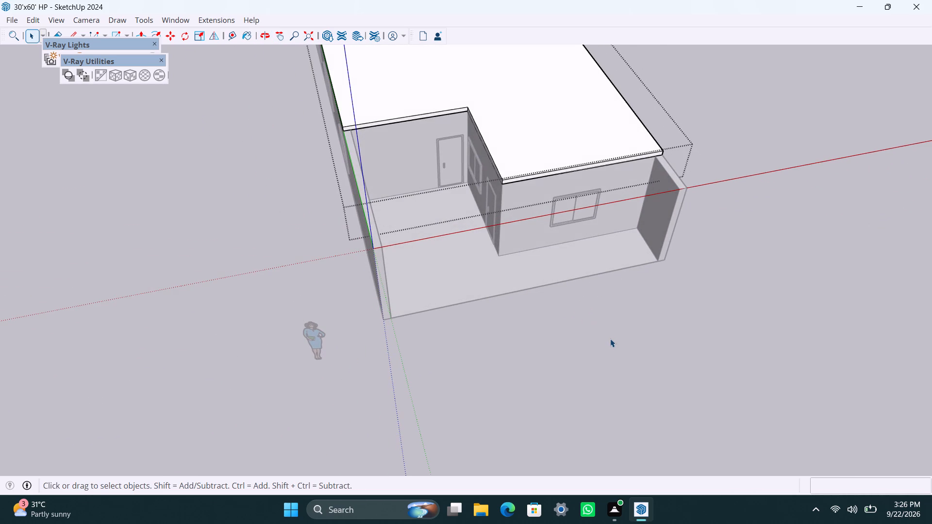
click(760, 347)
Open the house group and copy the front vertical edge of the side wall beside the windowed room 4.5" inward along the wall.
scroll(574, 325, up, 2)
middle_drag(458, 336, 840, 367)
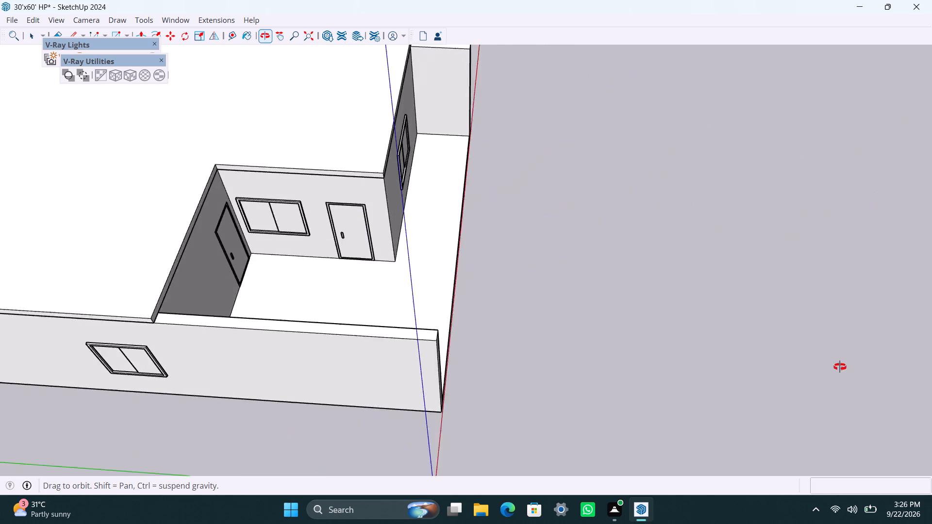
middle_drag(840, 367, 827, 353)
scroll(330, 116, down, 3)
scroll(396, 134, up, 7)
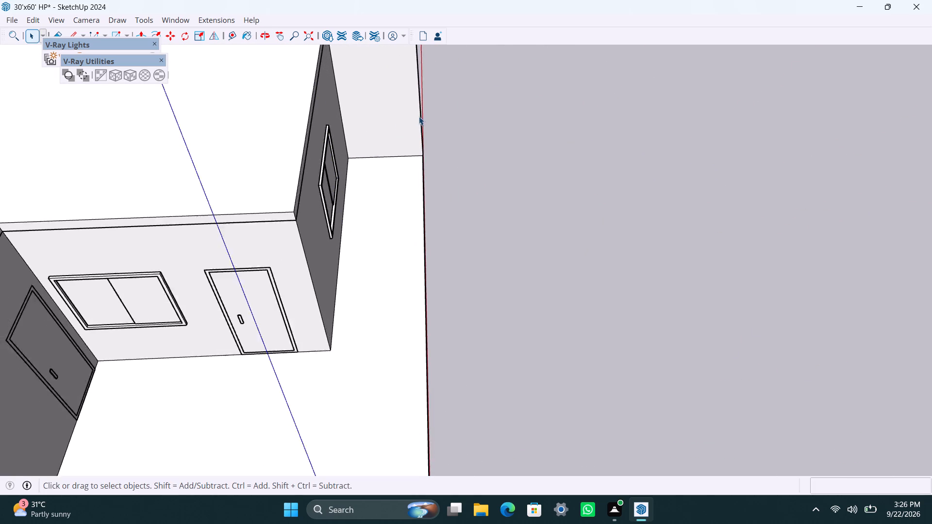
scroll(419, 116, up, 1)
click(420, 105)
double_click(420, 105)
scroll(418, 112, up, 3)
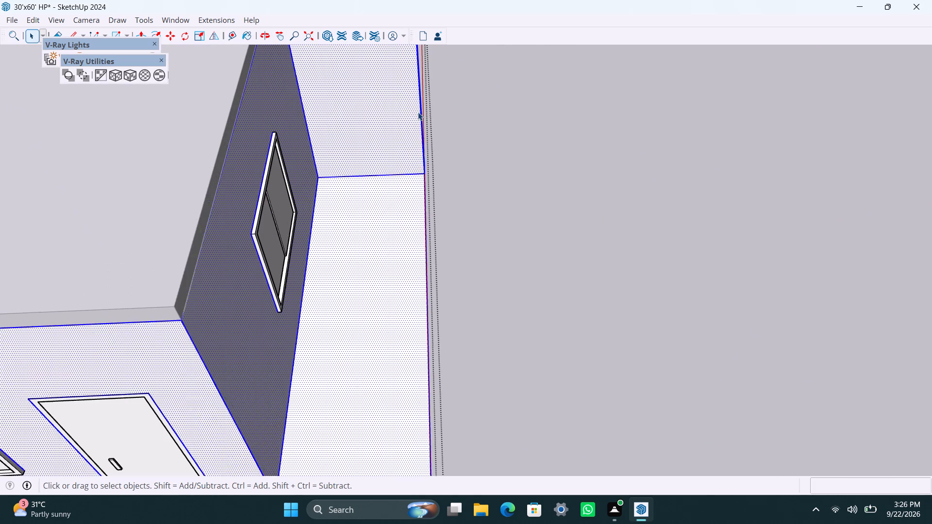
click(418, 112)
scroll(419, 112, up, 2)
click(420, 113)
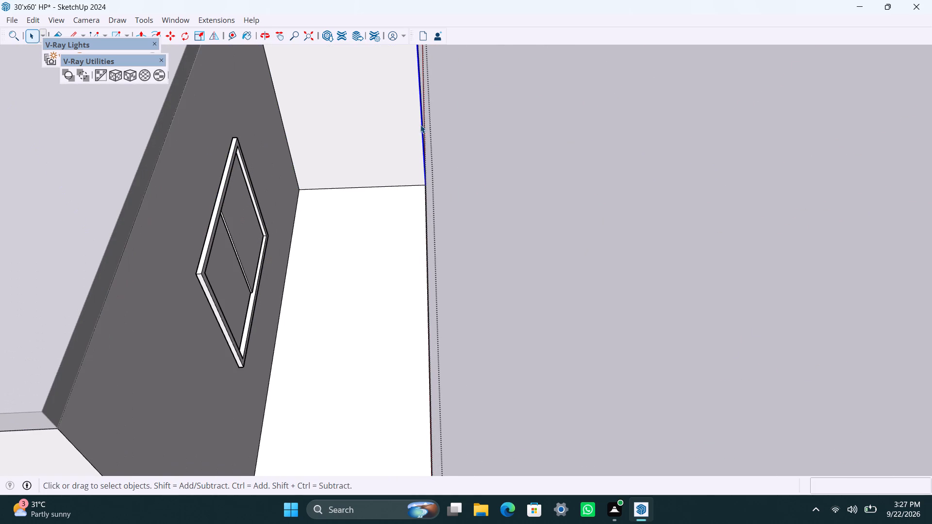
key(m)
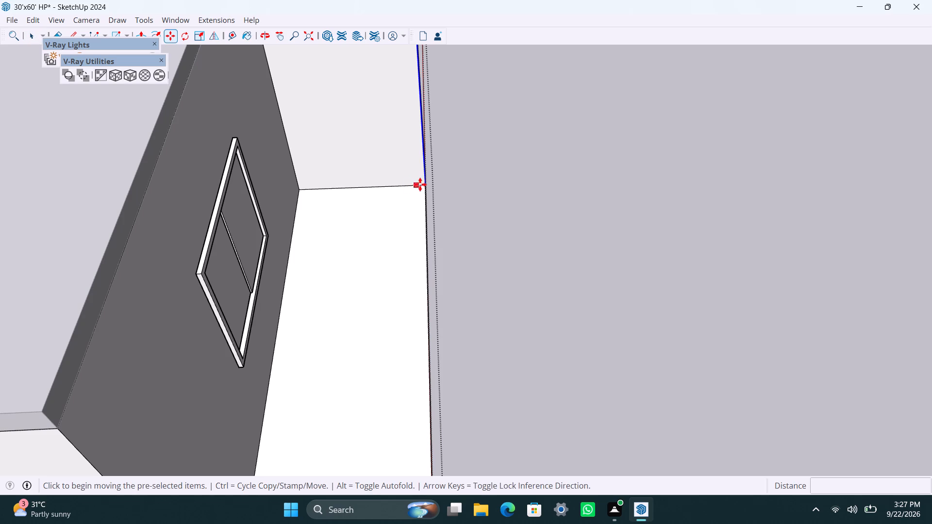
click(423, 183)
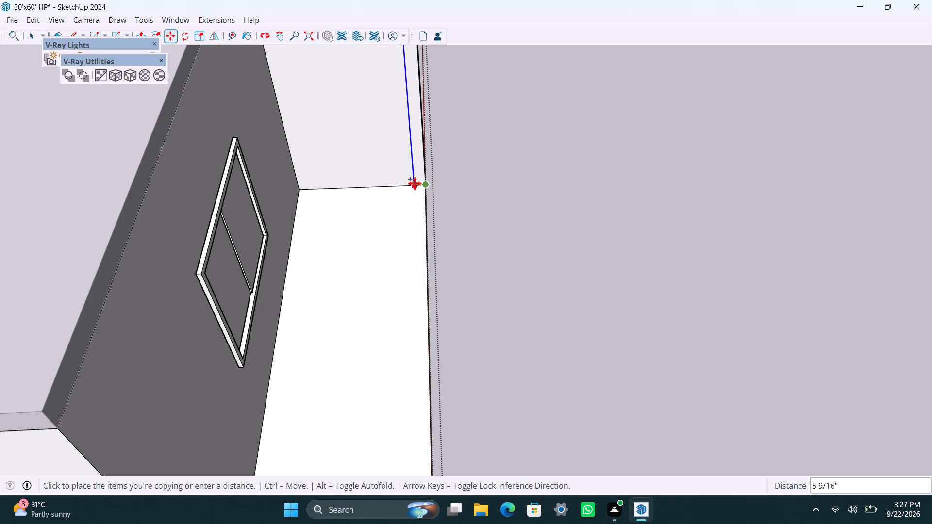
text(4.5")
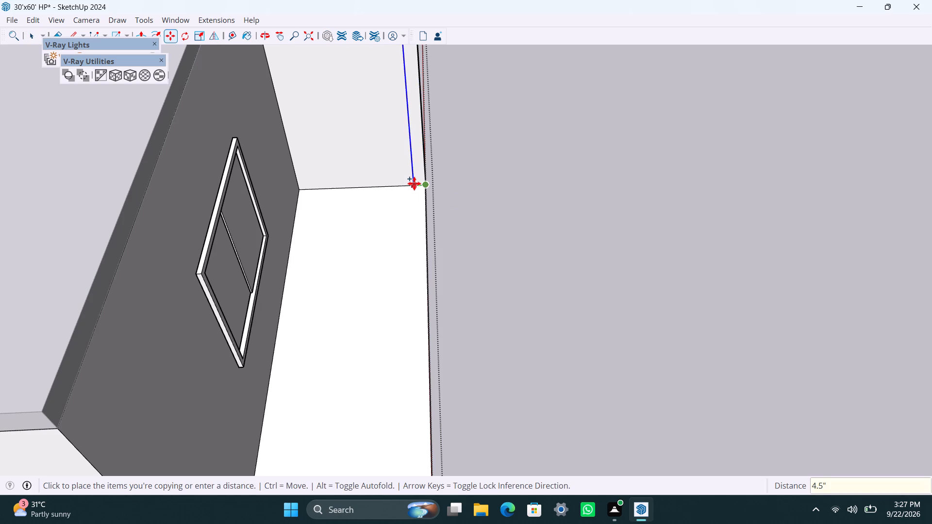
key(Return)
key(space)
scroll(418, 176, up, 2)
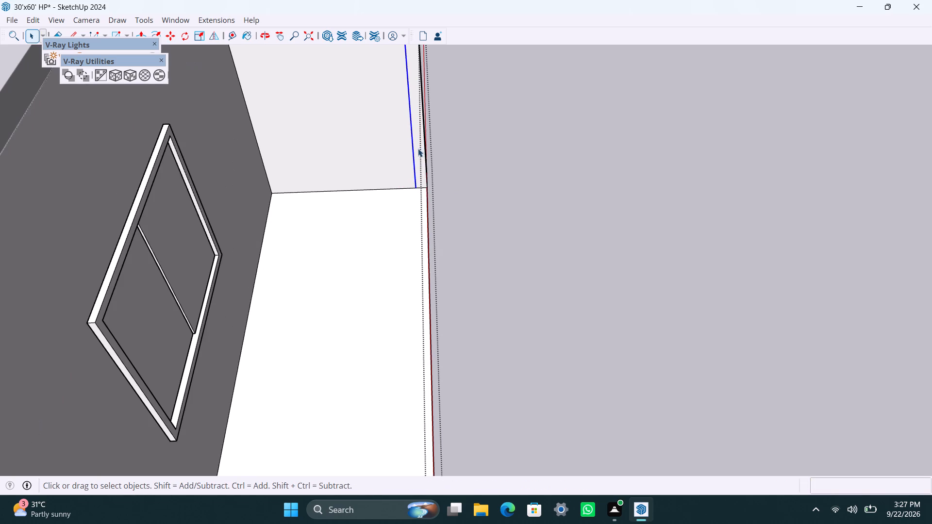
Pull the 4.5" strip at the side wall's end about 15'11" along the plot's front edge to form a front wall.
scroll(418, 148, down, 5)
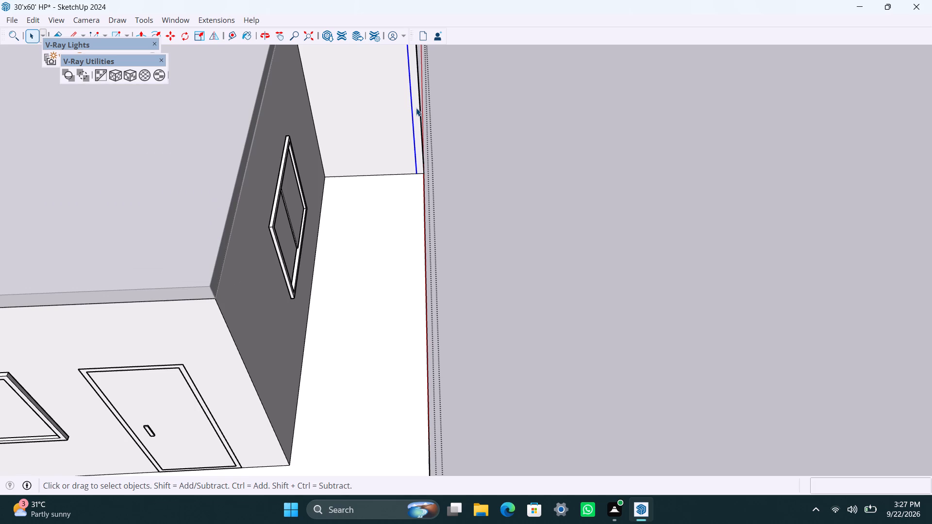
click(416, 107)
key(p)
drag(416, 107, 261, 420)
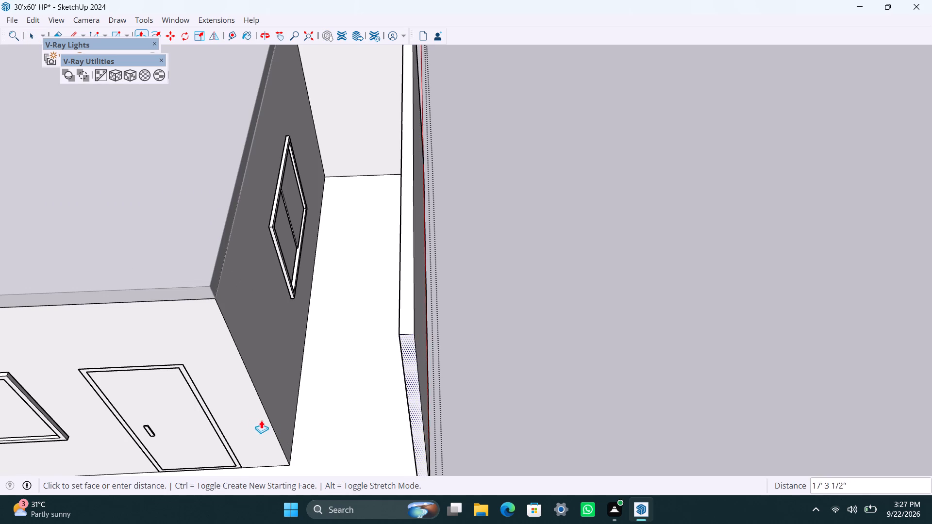
drag(261, 420, 258, 400)
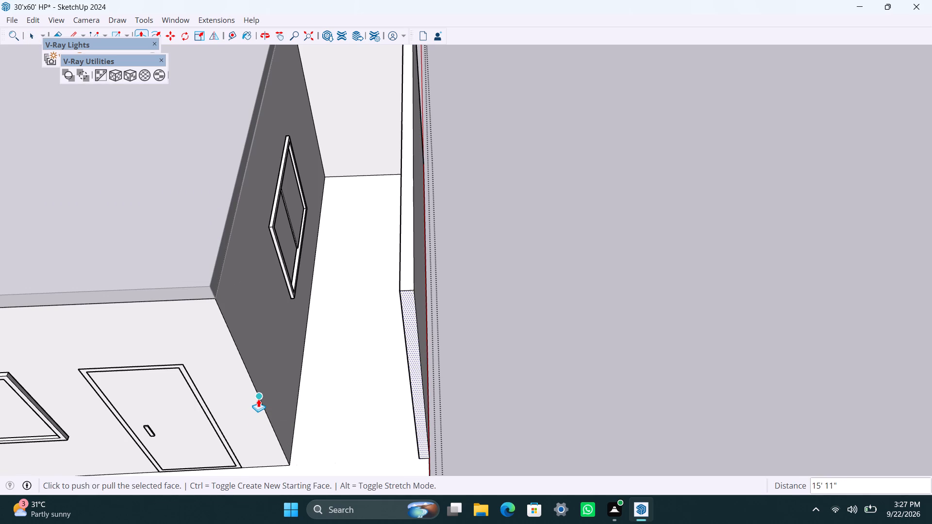
key(space)
Examine the new front wall and the open porch from several angles, closing the house group.
scroll(300, 329, down, 13)
middle_drag(580, 341, 163, 343)
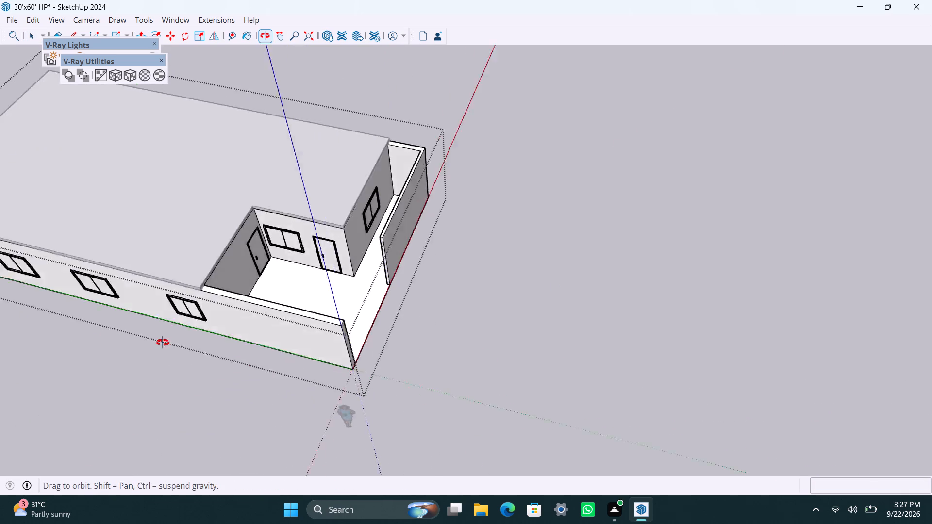
middle_drag(163, 343, 0, 285)
scroll(450, 254, down, 4)
middle_drag(453, 257, 339, 338)
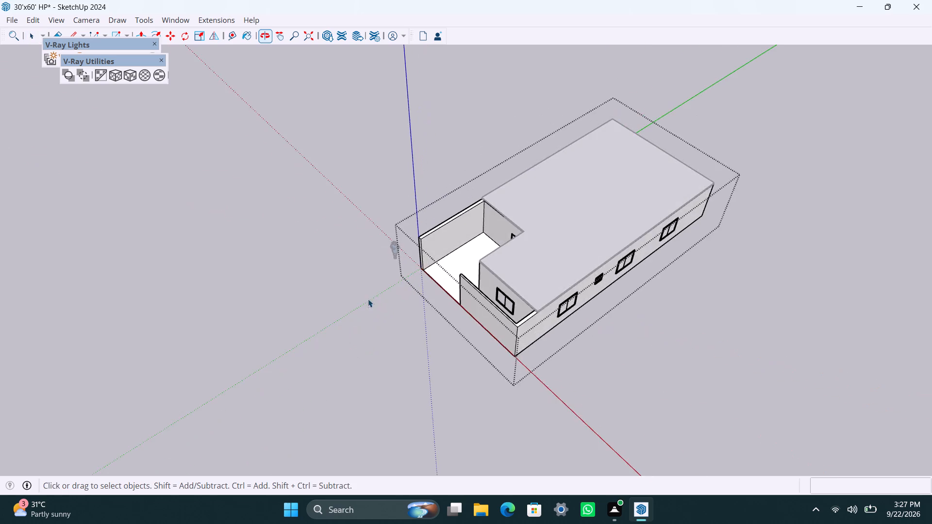
scroll(373, 297, up, 4)
scroll(448, 235, up, 8)
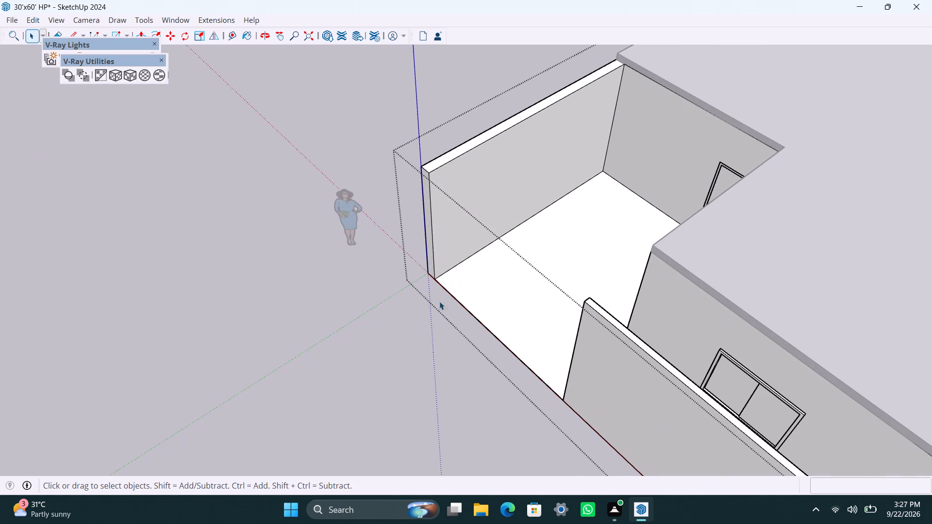
scroll(436, 305, down, 2)
scroll(436, 306, up, 2)
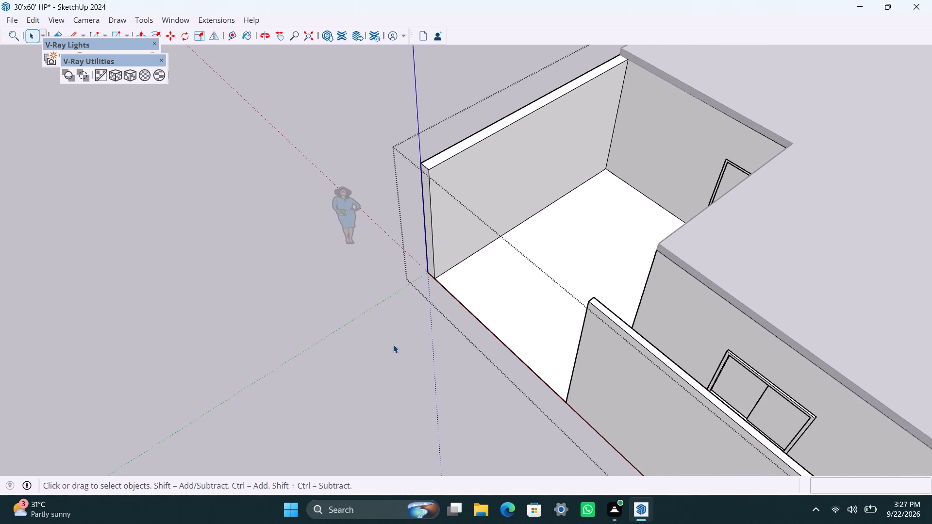
click(393, 344)
scroll(341, 340, down, 4)
middle_drag(310, 355, 631, 438)
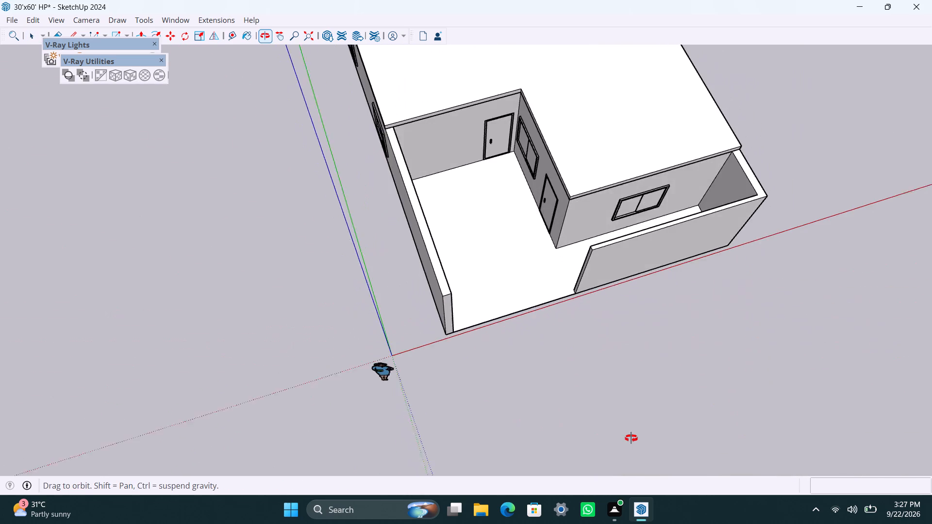
middle_drag(631, 438, 631, 433)
scroll(589, 353, down, 4)
middle_drag(575, 357, 429, 295)
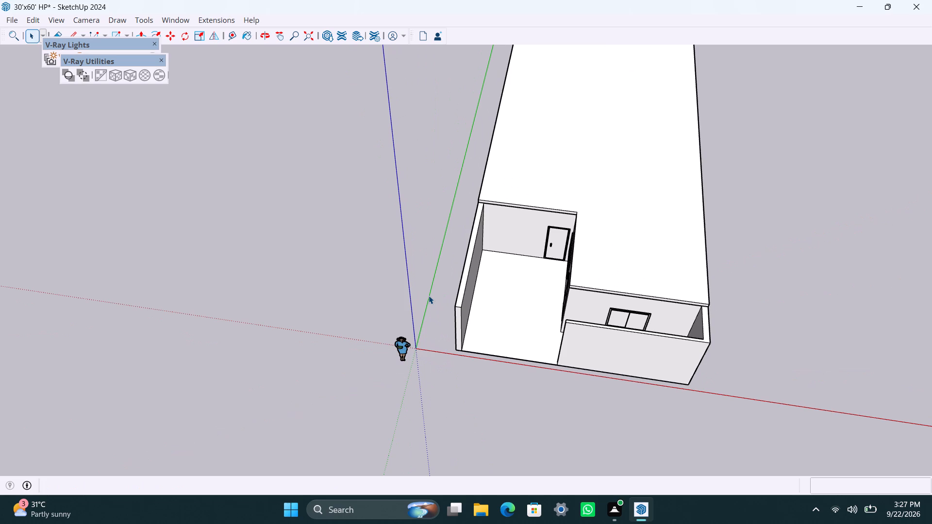
Save the model.
key(ctrl+s)
Open the roof group and offset the outline of the slab's top face 4.5" inward.
scroll(427, 288, down, 3)
scroll(447, 284, up, 3)
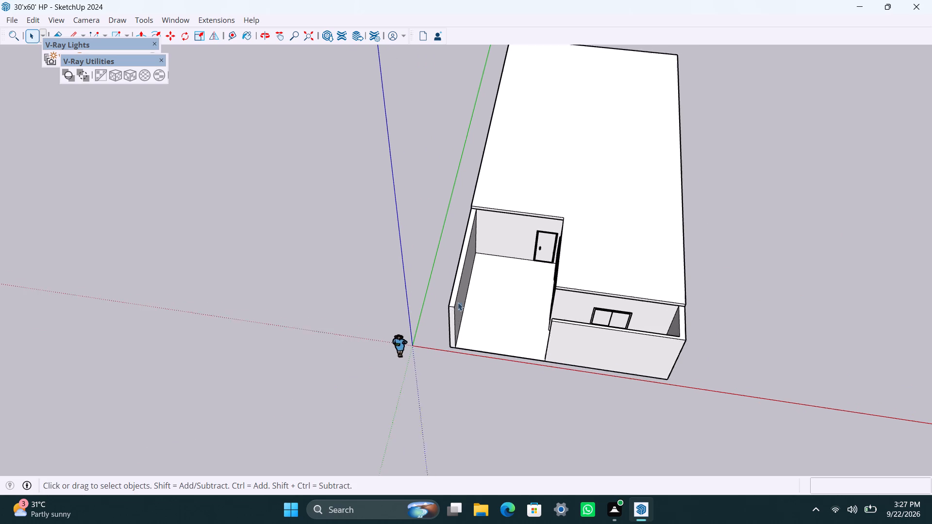
middle_drag(454, 365, 495, 359)
scroll(495, 317, down, 3)
shift+middle_drag(490, 325, 433, 392)
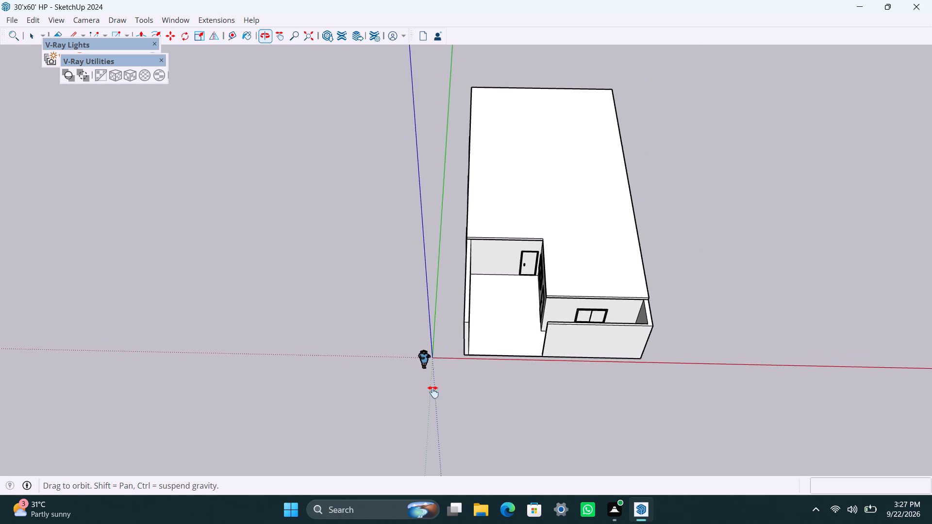
shift+middle_drag(433, 392, 432, 392)
scroll(489, 352, up, 3)
triple_click(516, 279)
scroll(516, 279, up, 2)
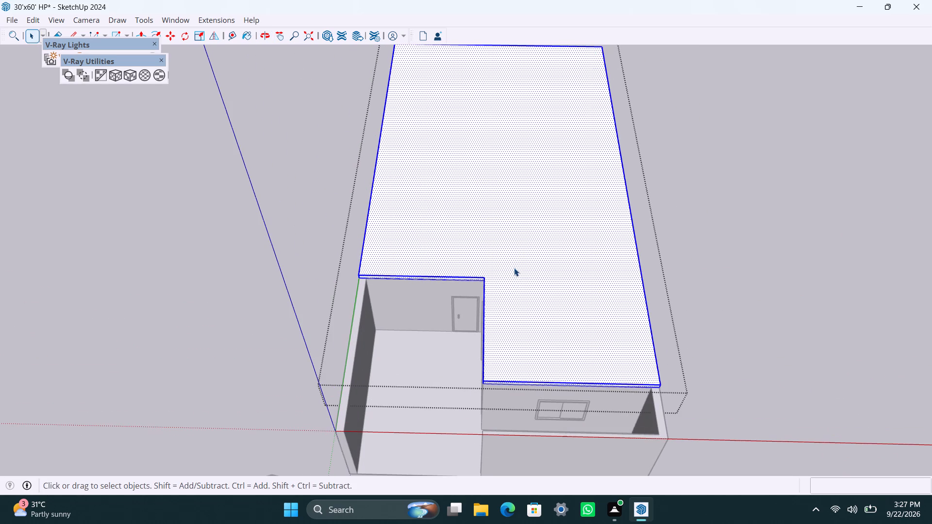
key(f)
click(419, 233)
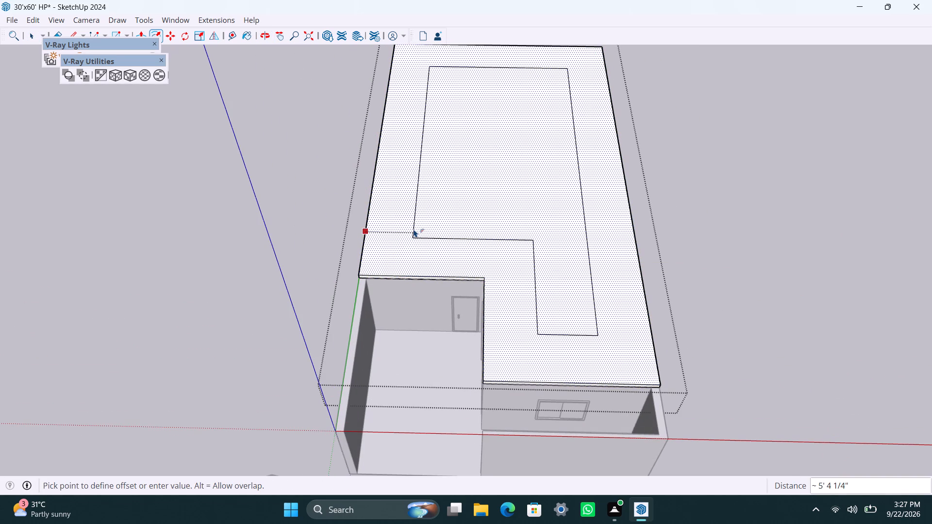
text(4.5")
key(space)
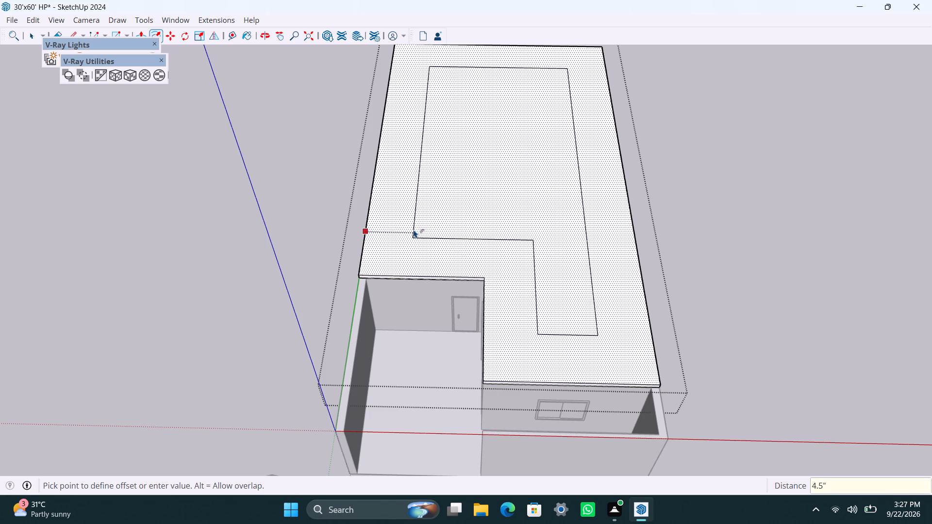
key(Return)
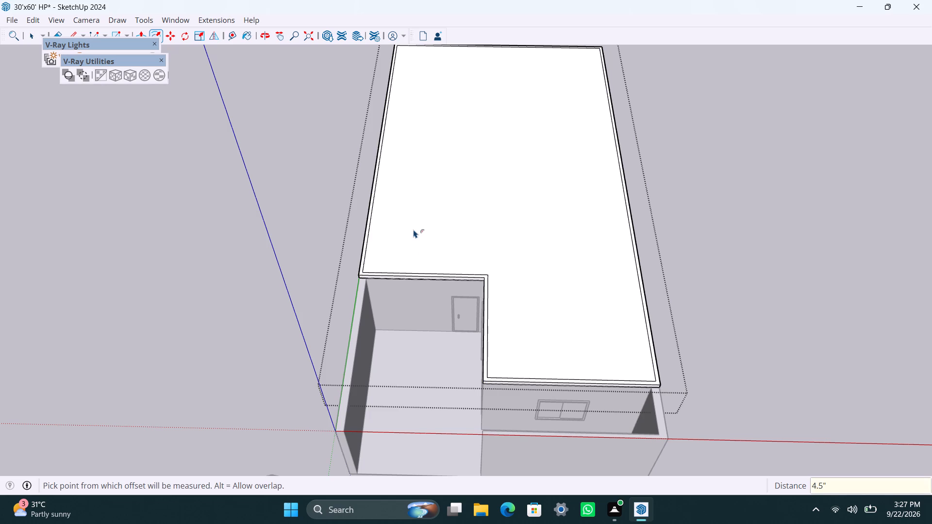
key(space)
Make the 4.5" border strip around the slab's top, including its edges, a separate group.
scroll(463, 275, up, 5)
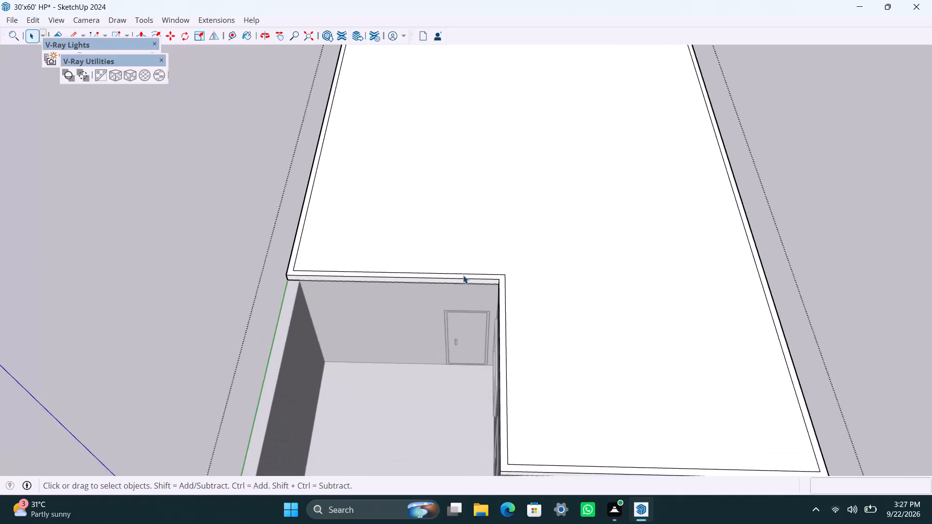
scroll(463, 275, up, 6)
double_click(463, 275)
right_click(463, 275)
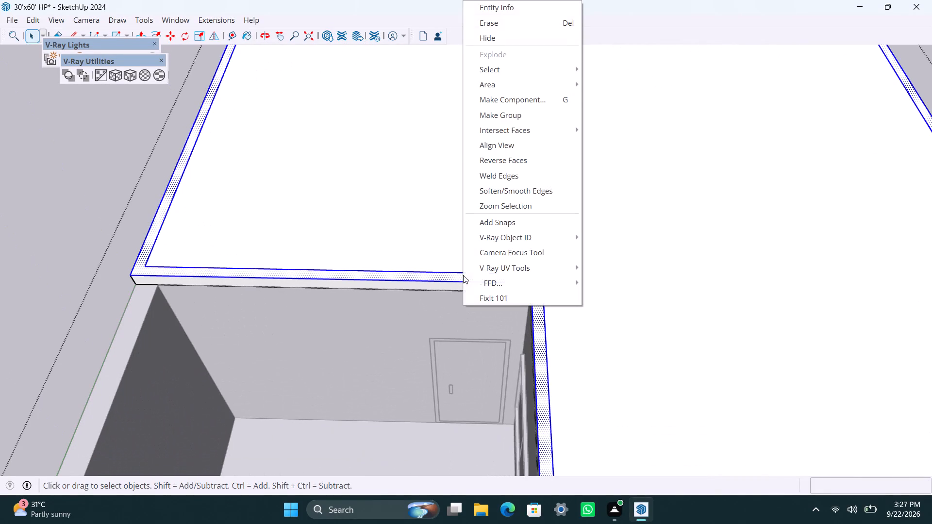
click(535, 120)
Open the border group, raise the strip 3' into a parapet wall, and close the border group.
scroll(464, 302, up, 3)
scroll(484, 263, up, 2)
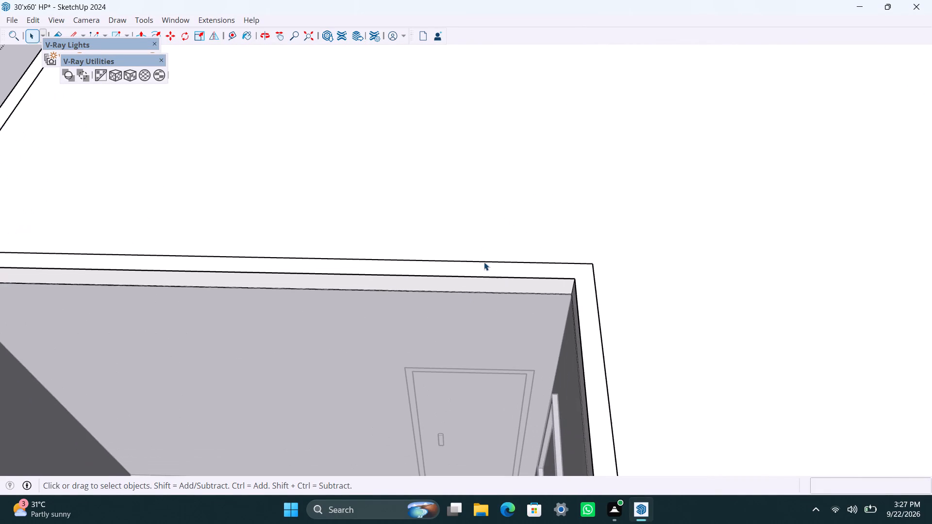
triple_click(483, 271)
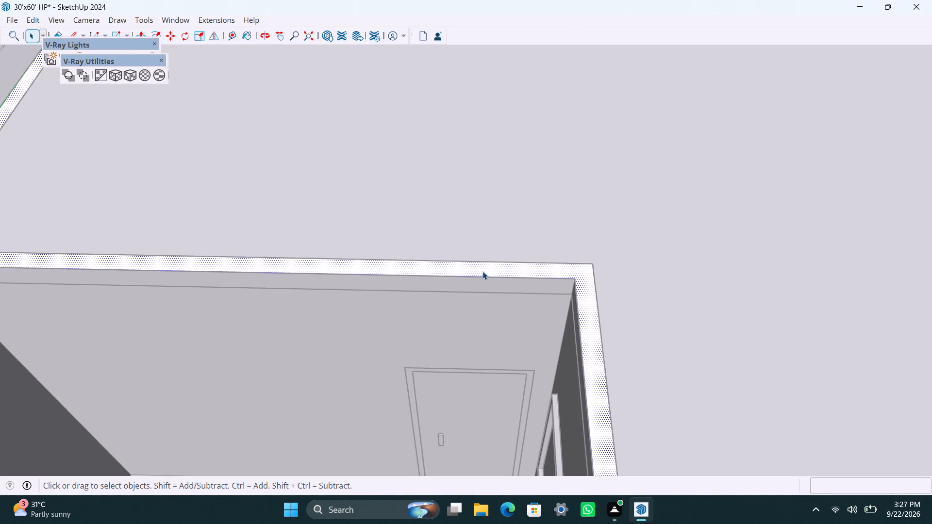
key(p)
drag(483, 271, 482, 250)
text(3')
key(Return)
scroll(480, 248, down, 2)
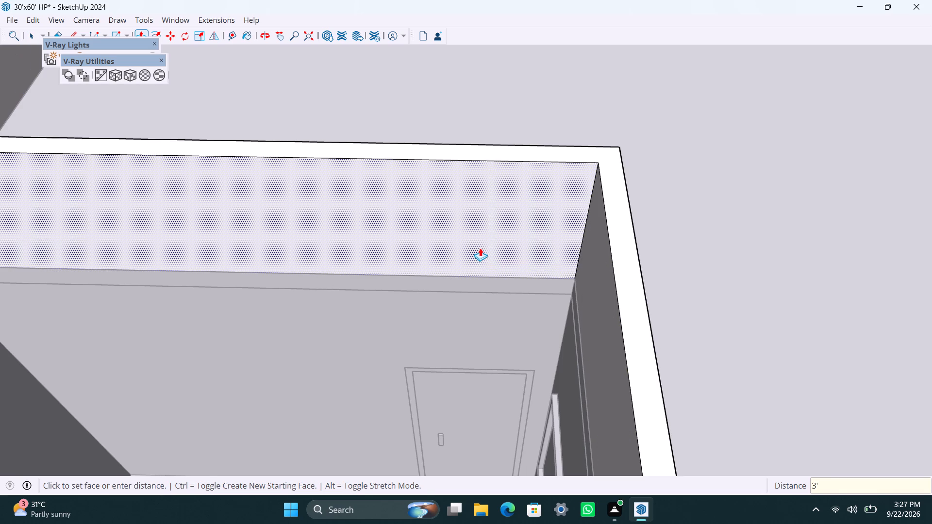
scroll(480, 248, down, 16)
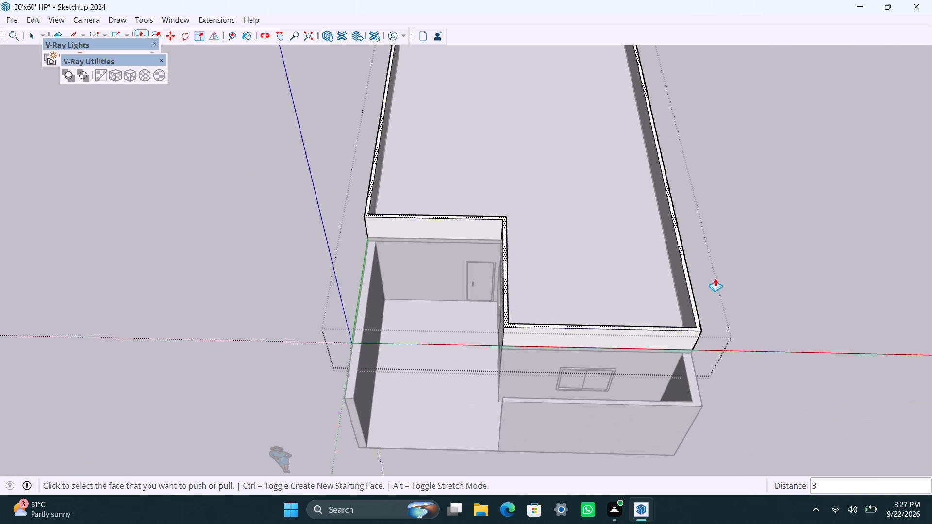
key(space)
click(730, 259)
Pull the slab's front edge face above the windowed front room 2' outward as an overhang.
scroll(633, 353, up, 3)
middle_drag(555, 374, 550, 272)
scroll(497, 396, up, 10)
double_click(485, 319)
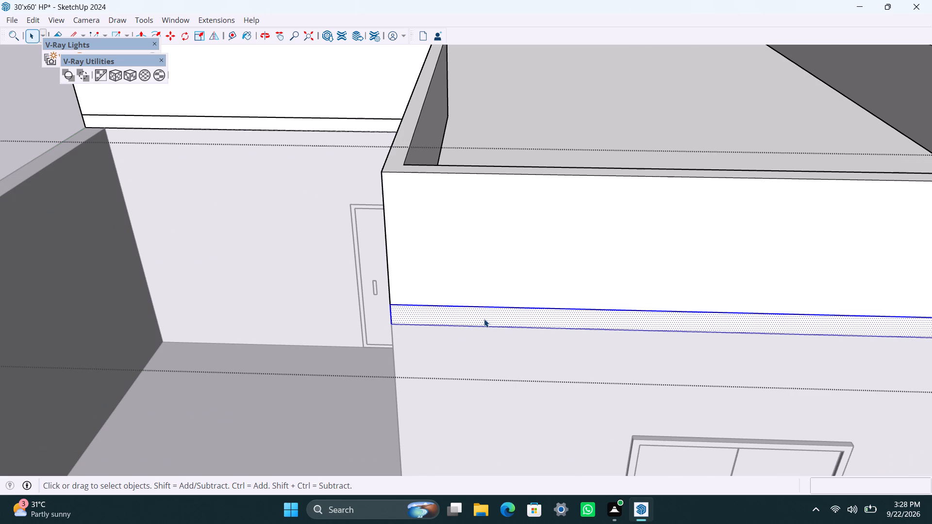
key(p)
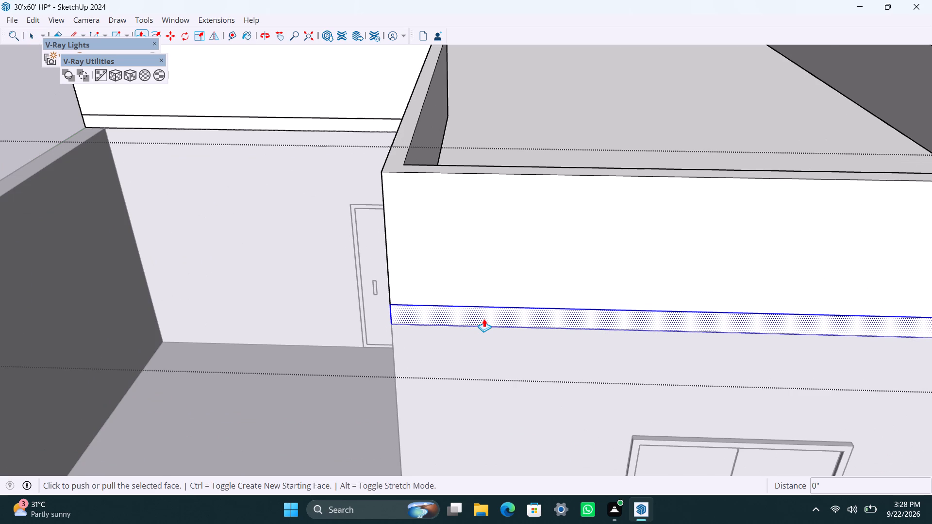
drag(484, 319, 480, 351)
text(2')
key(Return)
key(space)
Pull the slab's side edge face over the porch wall with the window and door 2' outward.
scroll(330, 255, down, 5)
middle_drag(325, 306, 690, 288)
scroll(641, 250, up, 3)
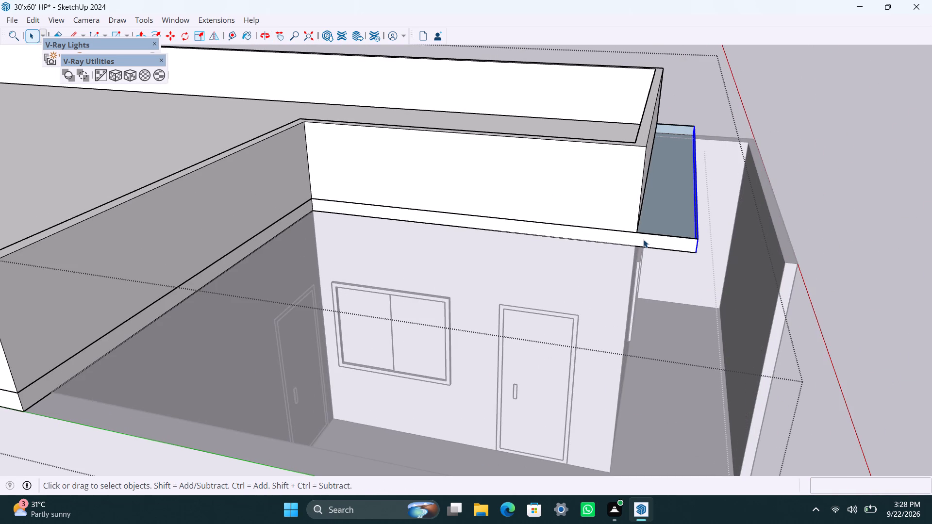
click(644, 239)
key(p)
click(644, 239)
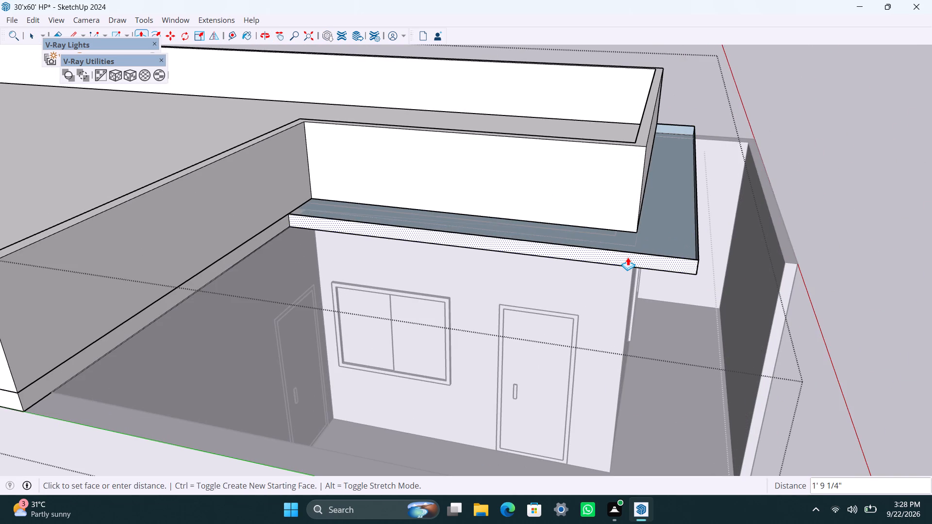
text(2')
key(Return)
key(space)
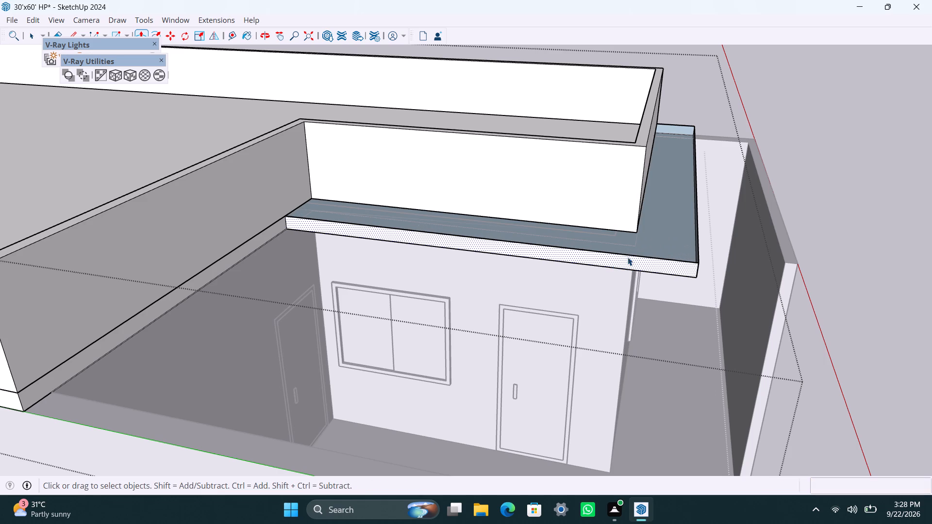
Pull the slab's recessed front edge face above the porch's back door 2' outward and close the roof group.
scroll(423, 298, down, 7)
middle_drag(528, 333, 199, 378)
scroll(254, 244, up, 5)
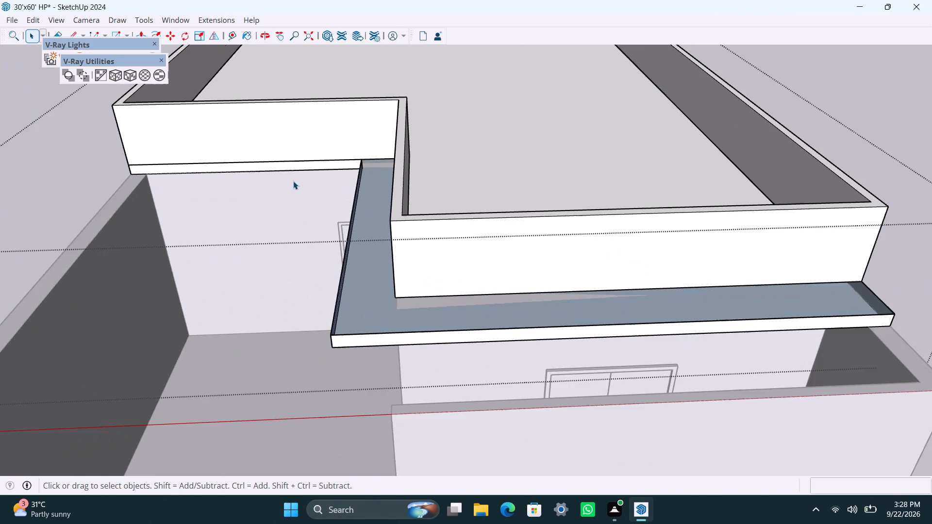
scroll(307, 169, up, 2)
click(310, 166)
key(p)
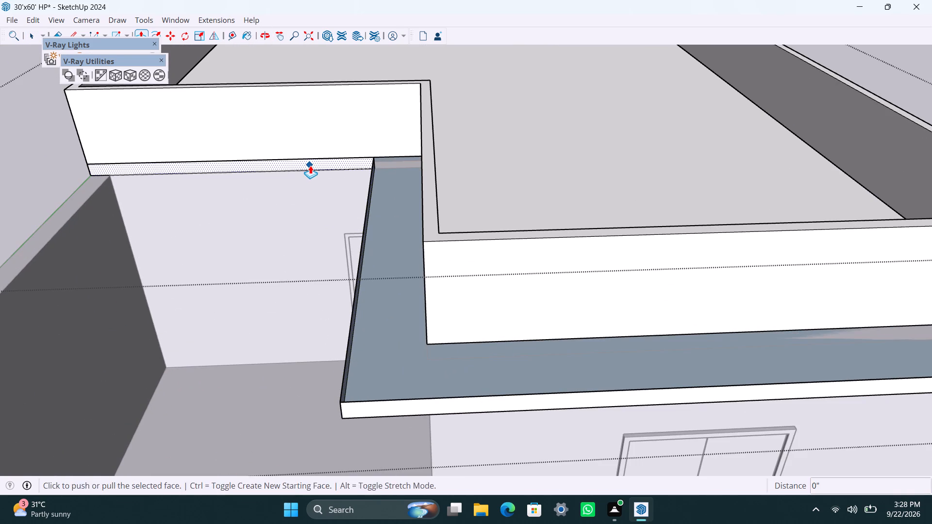
drag(310, 165, 309, 203)
text(2')
key(Return)
key(space)
scroll(309, 203, down, 11)
click(610, 202)
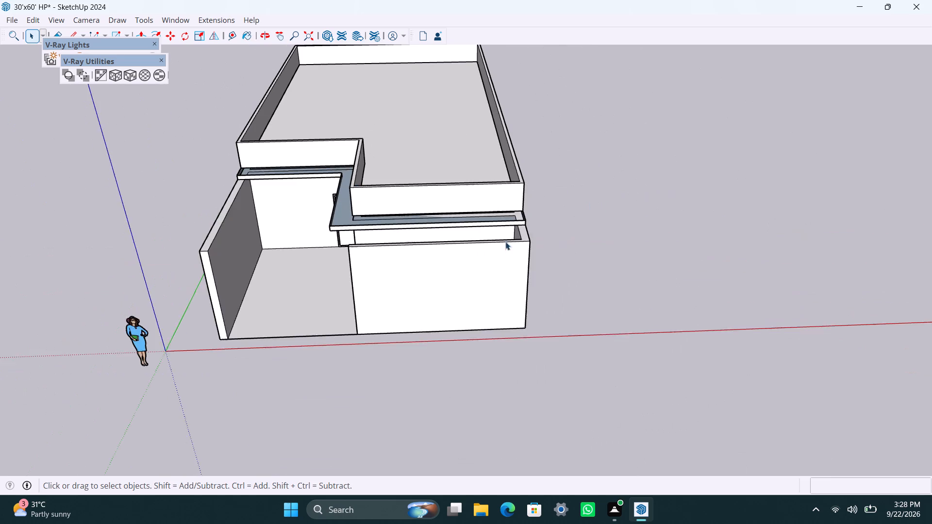
Examine the slab overhang and parapet around the porch from several angles.
scroll(426, 217, up, 2)
scroll(358, 226, up, 3)
middle_drag(314, 205, 315, 224)
scroll(315, 224, down, 2)
shift+middle_drag(317, 239, 407, 276)
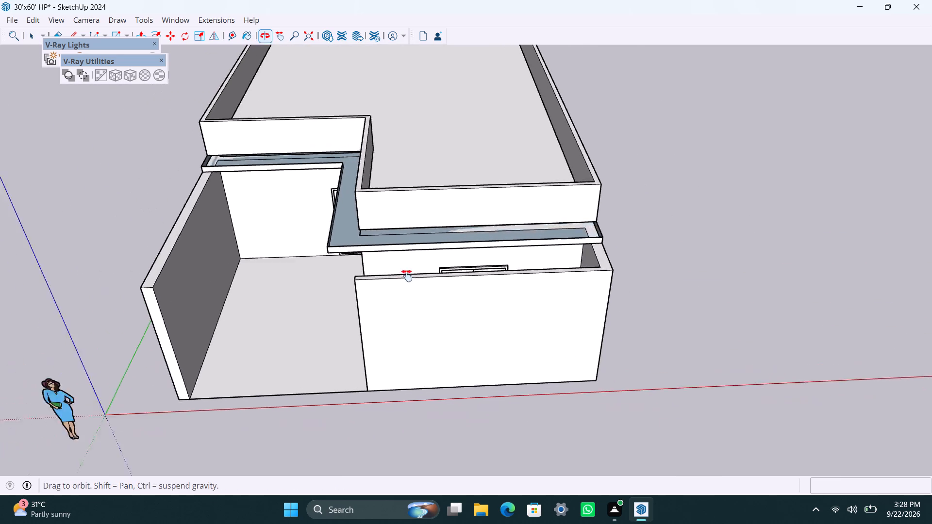
shift+middle_drag(407, 276, 447, 283)
scroll(341, 210, up, 2)
middle_drag(350, 226, 371, 315)
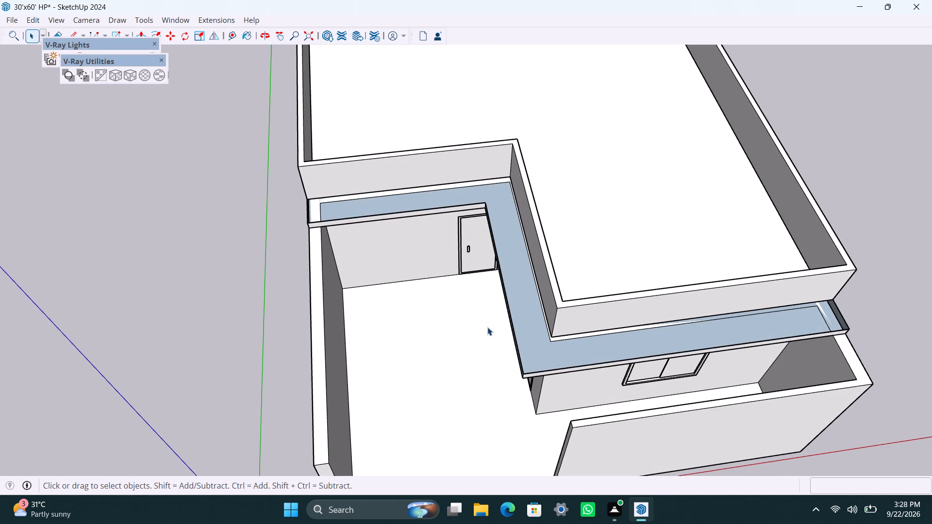
scroll(599, 371, up, 3)
middle_drag(591, 377, 542, 305)
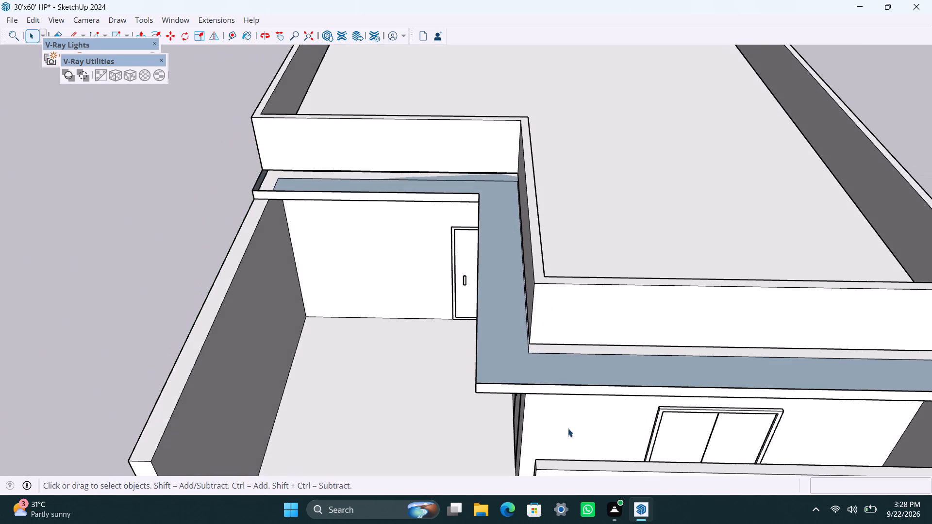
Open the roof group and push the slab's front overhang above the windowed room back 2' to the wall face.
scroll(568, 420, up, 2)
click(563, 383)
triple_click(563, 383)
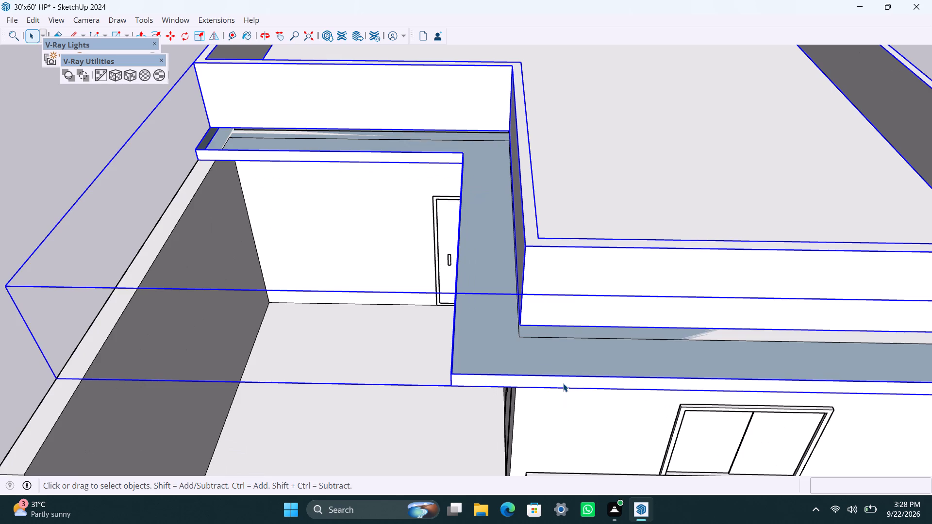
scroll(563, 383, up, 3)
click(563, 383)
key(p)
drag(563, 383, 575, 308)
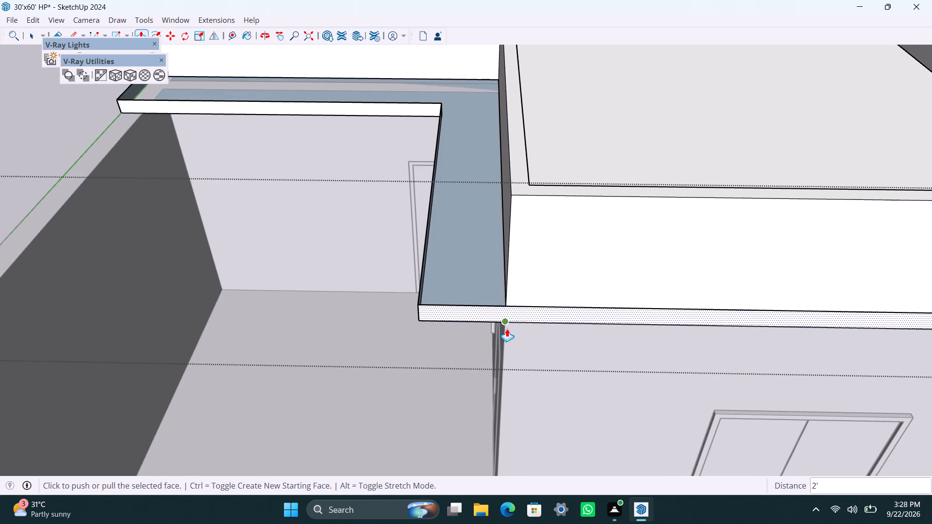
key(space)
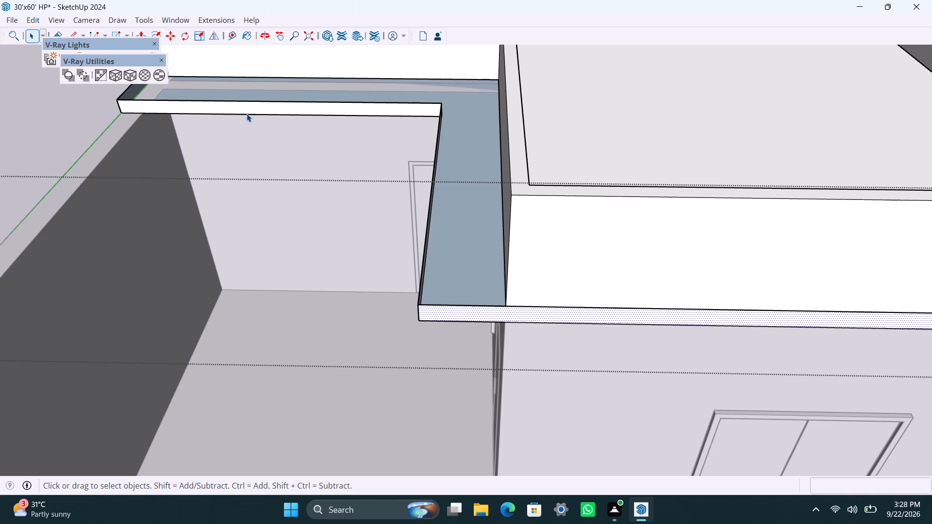
Close the roof group and cover the slab overhang above the porch's back door with an 11' 4" by 2' rectangle.
scroll(203, 175, down, 10)
click(611, 239)
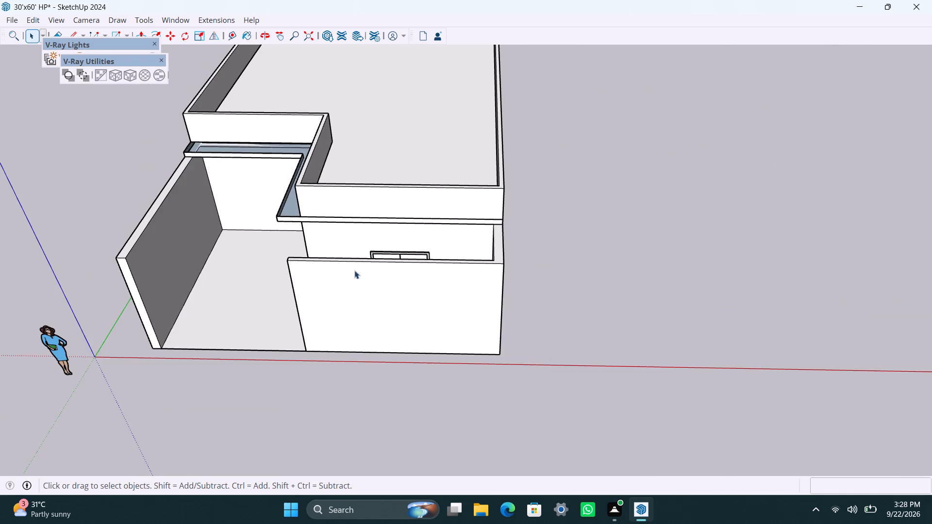
scroll(324, 271, down, 5)
middle_drag(332, 294, 481, 320)
shift+middle_drag(370, 320, 524, 294)
scroll(488, 263, up, 5)
middle_drag(331, 257, 196, 285)
scroll(288, 247, up, 1)
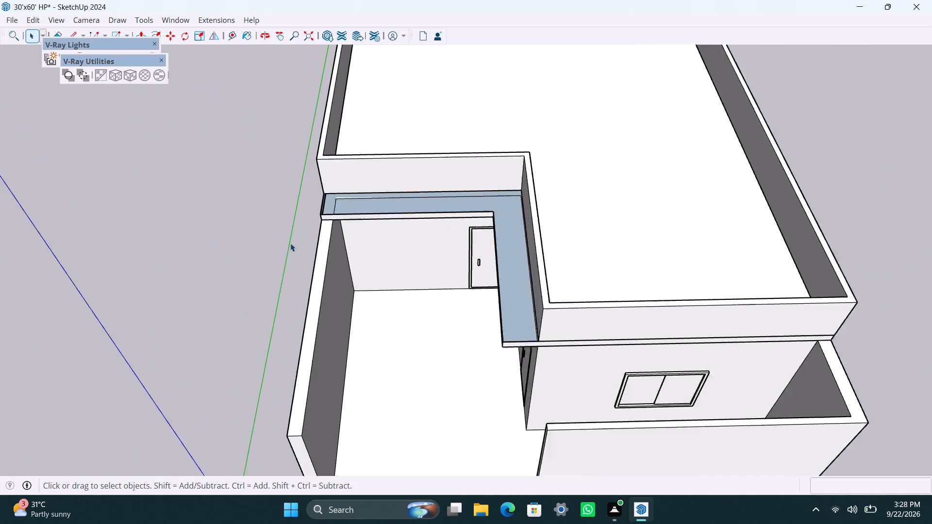
scroll(290, 243, up, 5)
key(r)
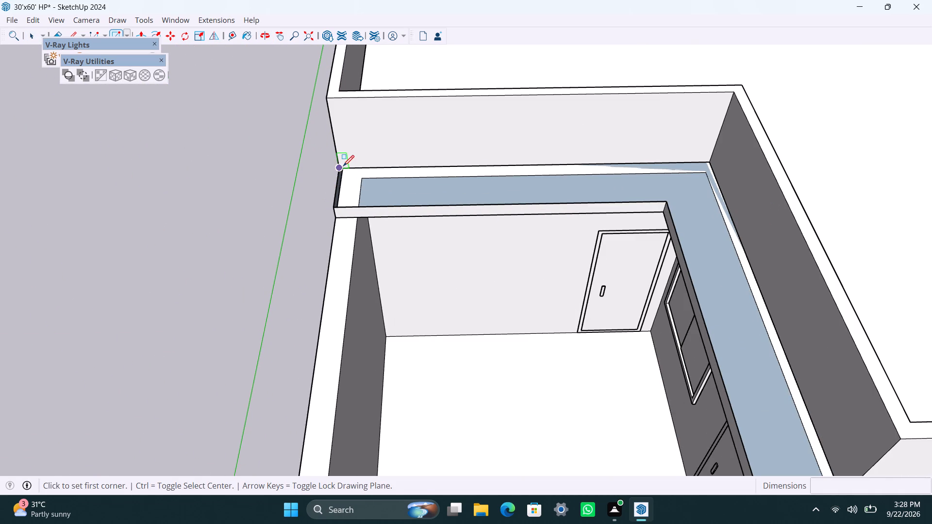
click(343, 166)
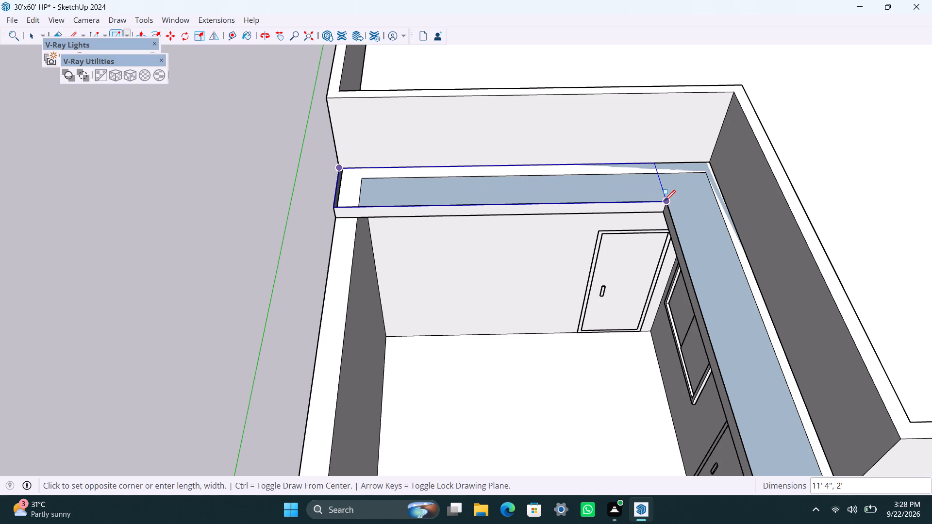
click(665, 201)
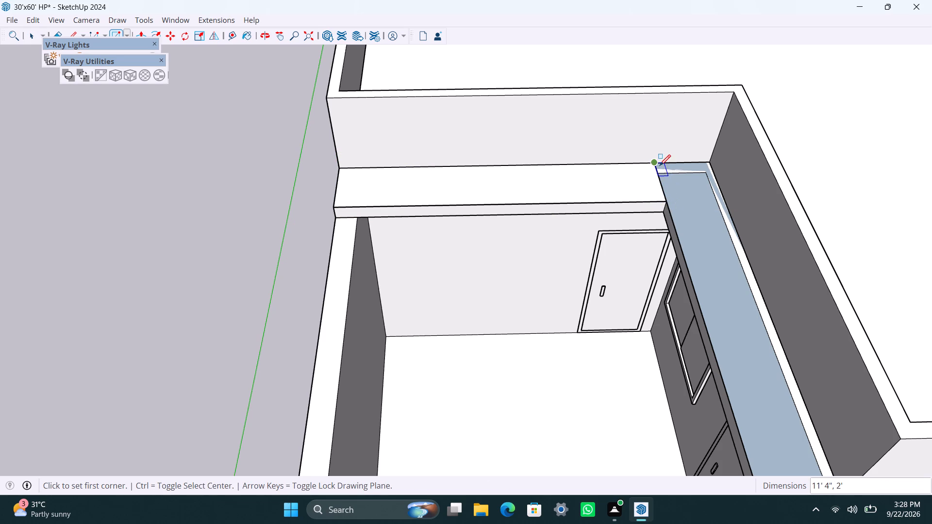
Cover the rest of the porch's side overhang with a rectangle from the back rectangle's corner to the slab's front corner.
click(660, 164)
scroll(731, 300, down, 3)
shift+middle_drag(732, 301, 715, 271)
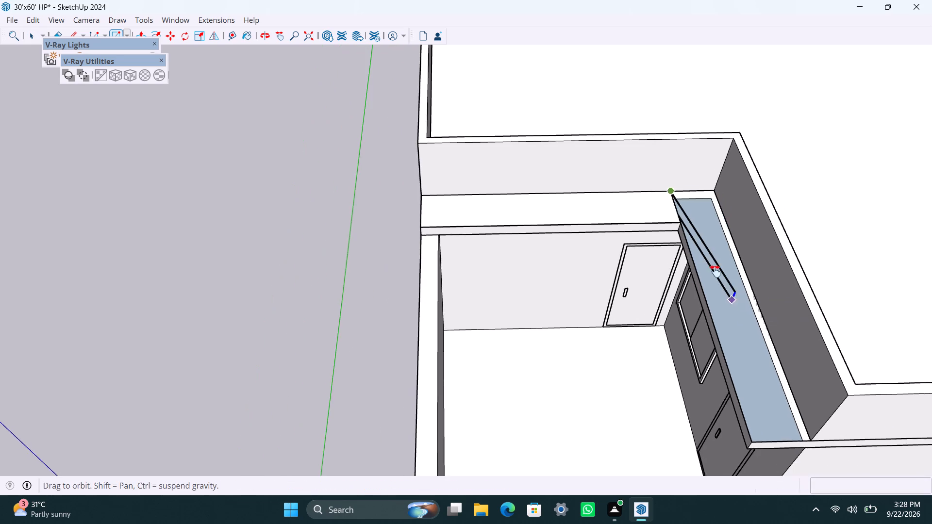
shift+middle_drag(715, 271, 676, 181)
click(743, 298)
key(space)
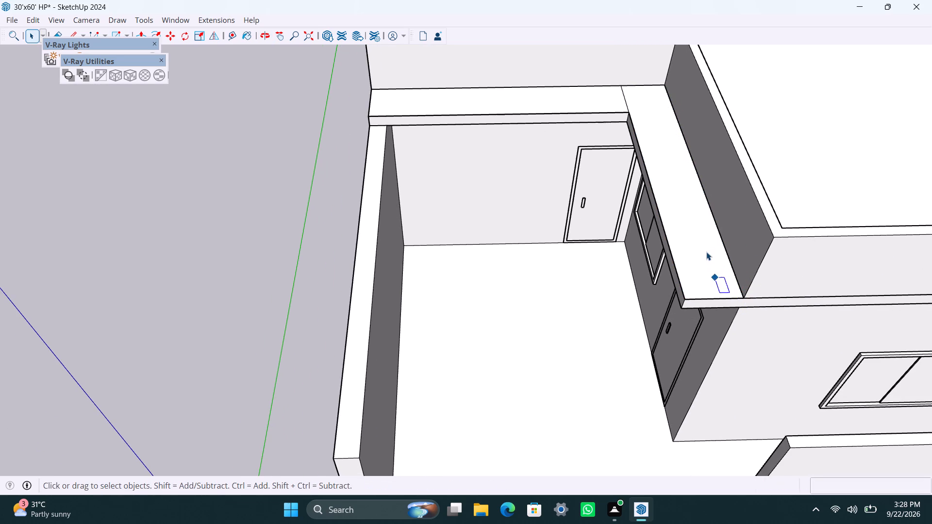
Select the whole house, excluding the scale figure, and run the FixIt 101 cleanup on it.
scroll(555, 246, down, 8)
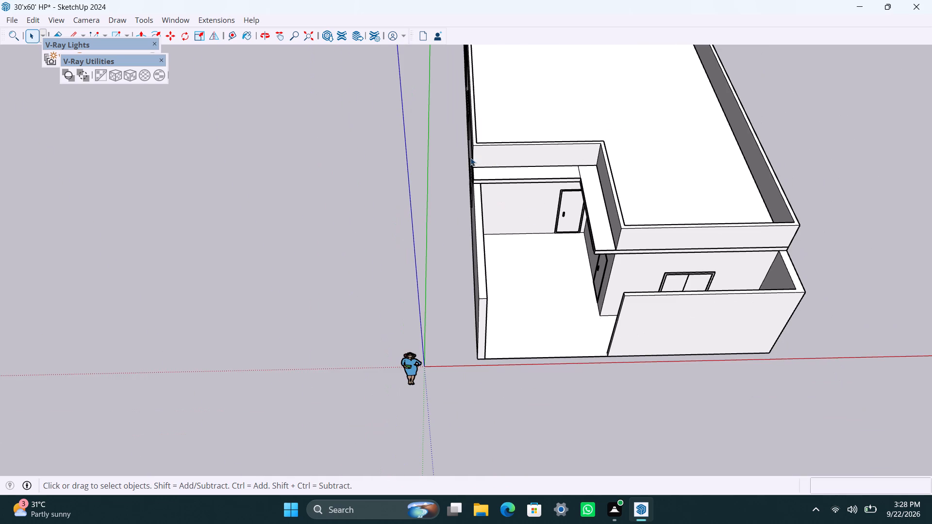
click(470, 158)
scroll(510, 170, down, 4)
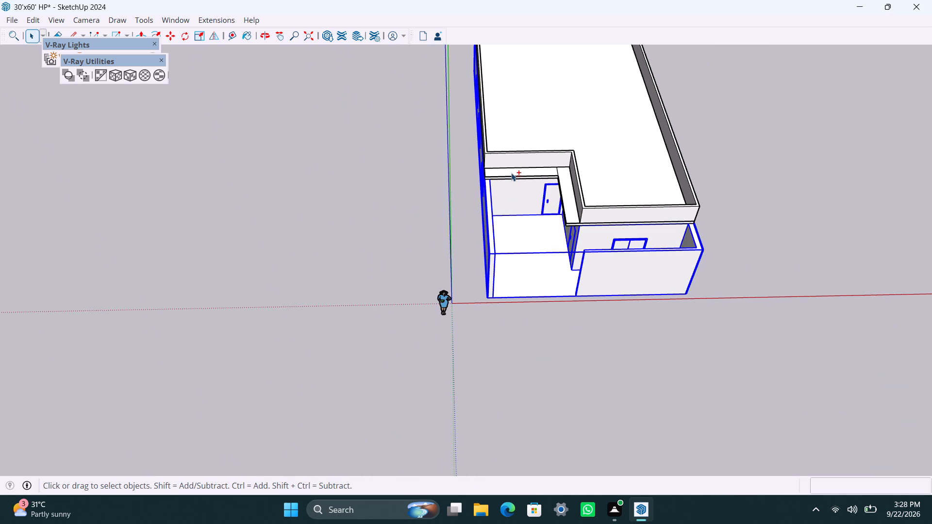
shift+click(511, 173)
scroll(612, 295, down, 5)
middle_drag(625, 325, 568, 301)
drag(523, 66, 686, 399)
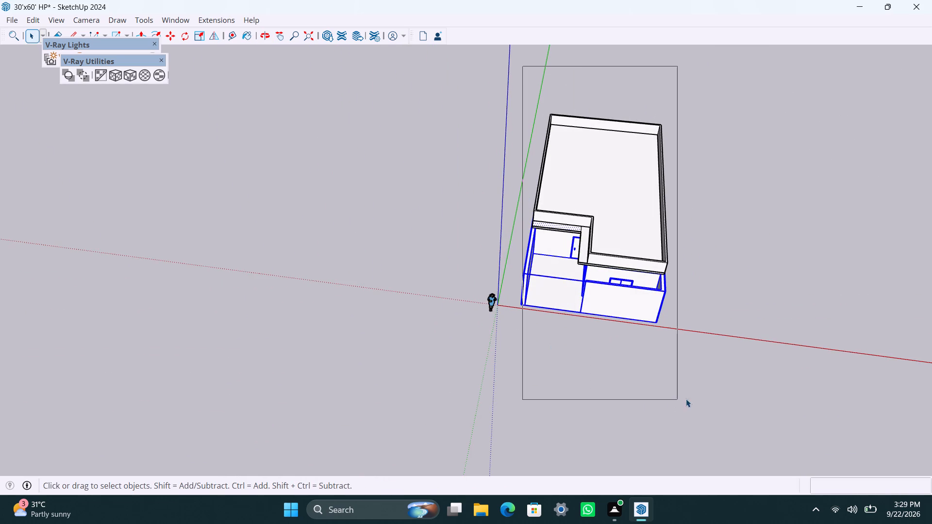
drag(686, 399, 703, 396)
drag(447, 96, 810, 456)
shift+click(490, 305)
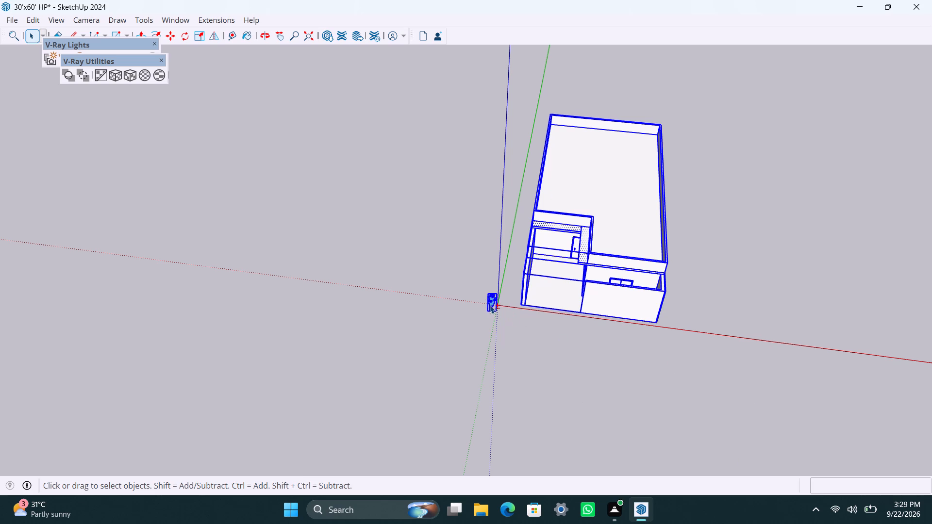
right_click(531, 287)
click(558, 272)
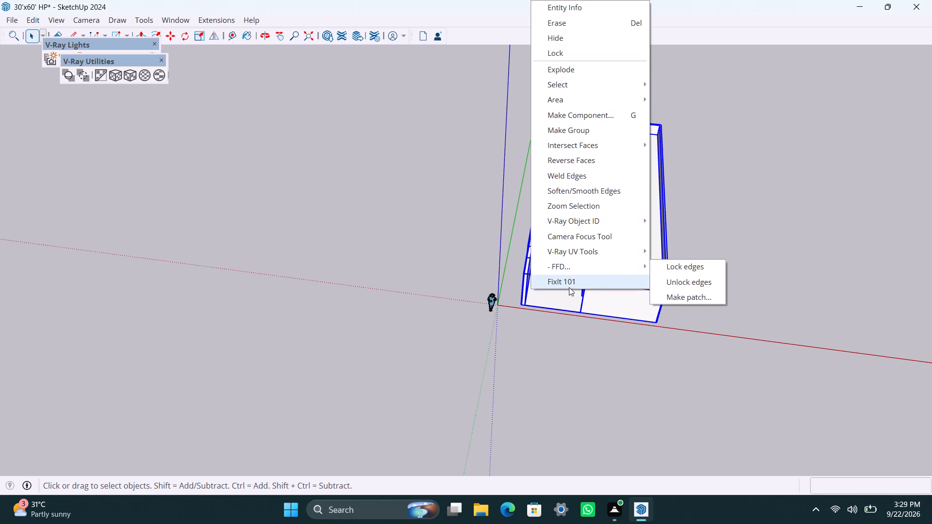
click(569, 287)
click(515, 305)
Run FixIt 101 on the selected house once more and clear the selection.
right_click(562, 222)
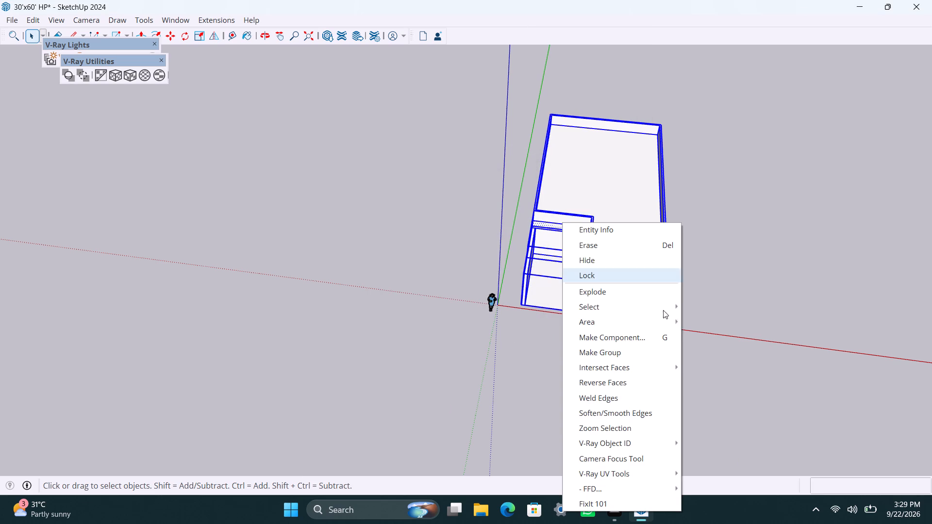
click(626, 500)
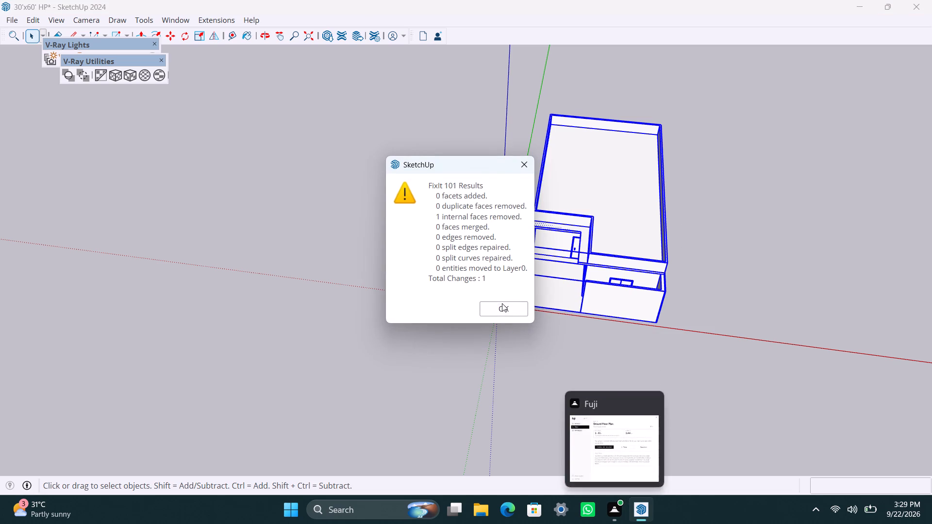
click(495, 310)
click(775, 355)
Save the house model.
scroll(685, 356, up, 4)
click(715, 284)
scroll(568, 322, up, 3)
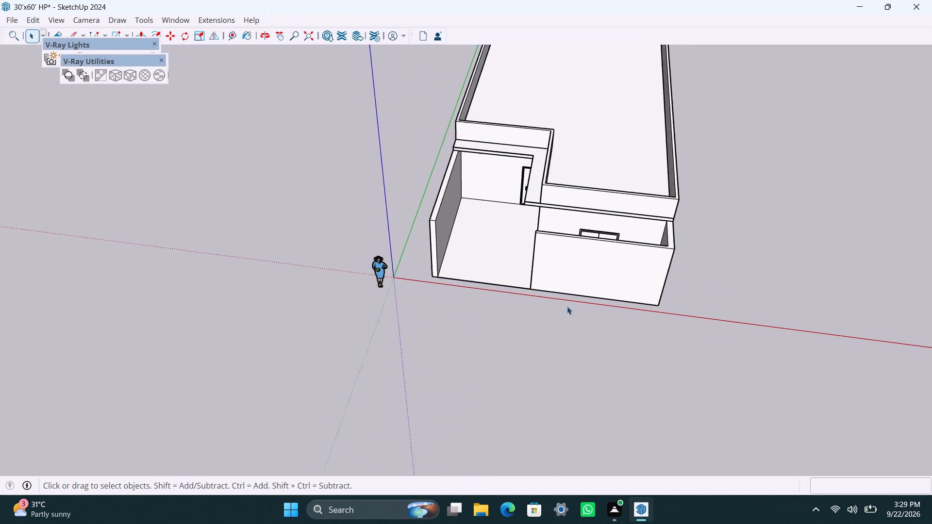
scroll(567, 306, up, 4)
middle_drag(548, 262, 600, 197)
scroll(597, 178, down, 5)
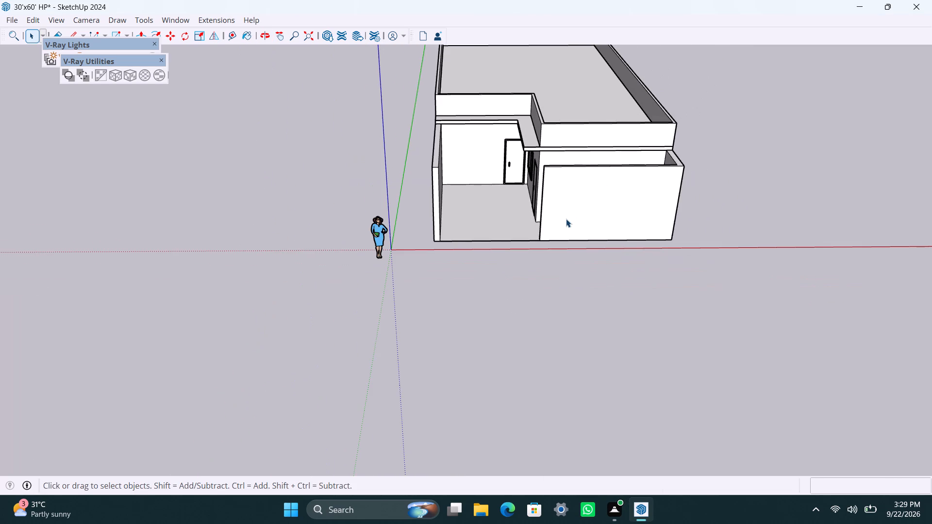
middle_drag(566, 219, 572, 307)
scroll(566, 312, up, 2)
key(ctrl+s)
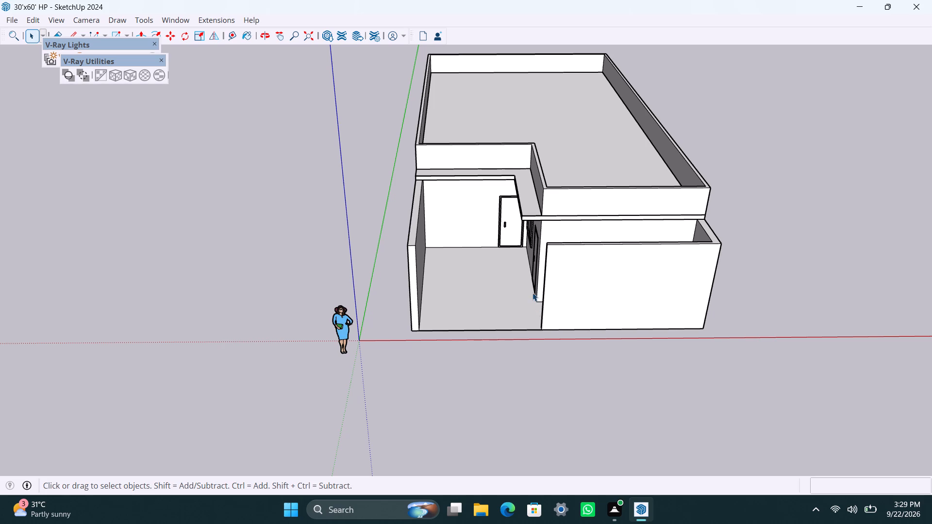
Display the V-Ray for SketchUp tools and open the V-Ray Asset Editor.
scroll(532, 292, down, 3)
scroll(464, 302, up, 3)
right_click(487, 29)
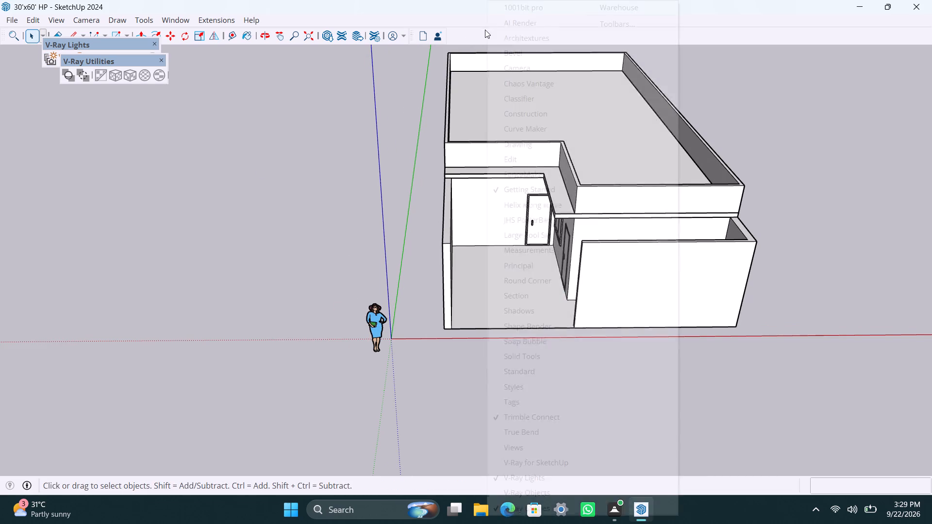
click(559, 462)
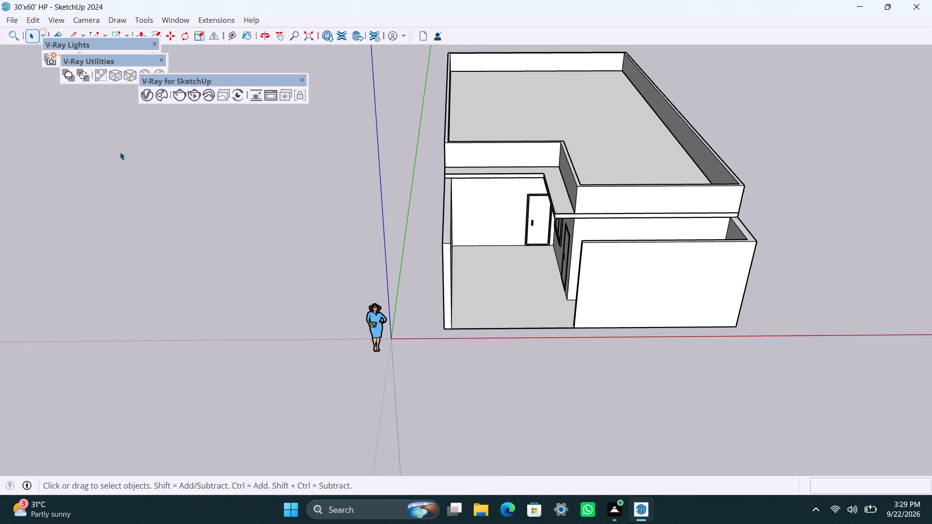
click(150, 95)
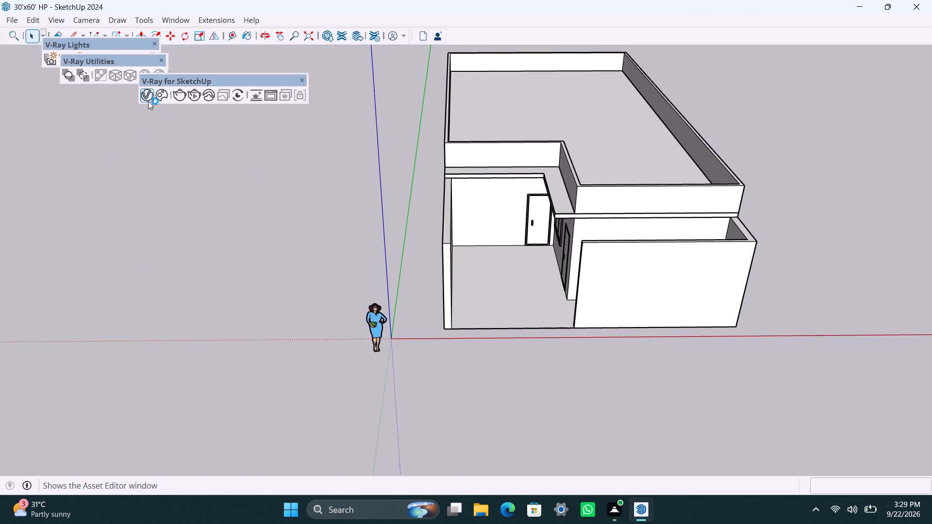
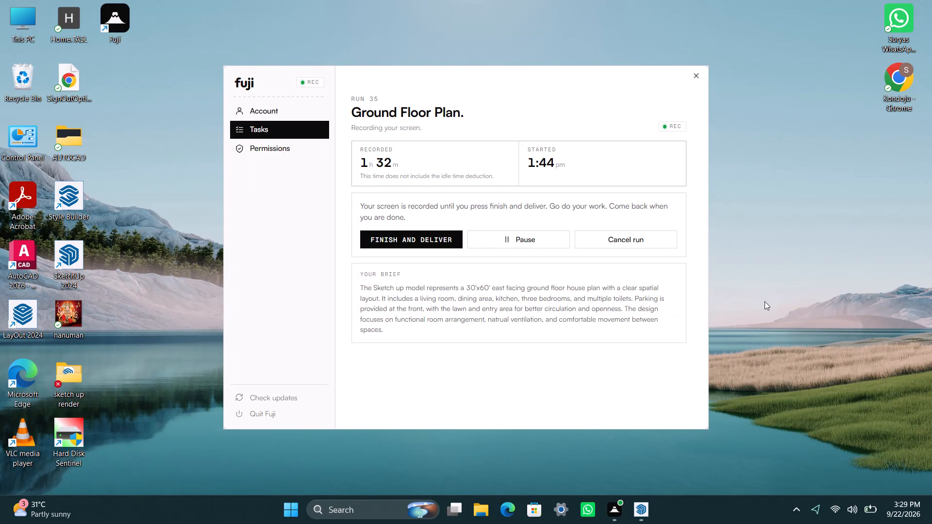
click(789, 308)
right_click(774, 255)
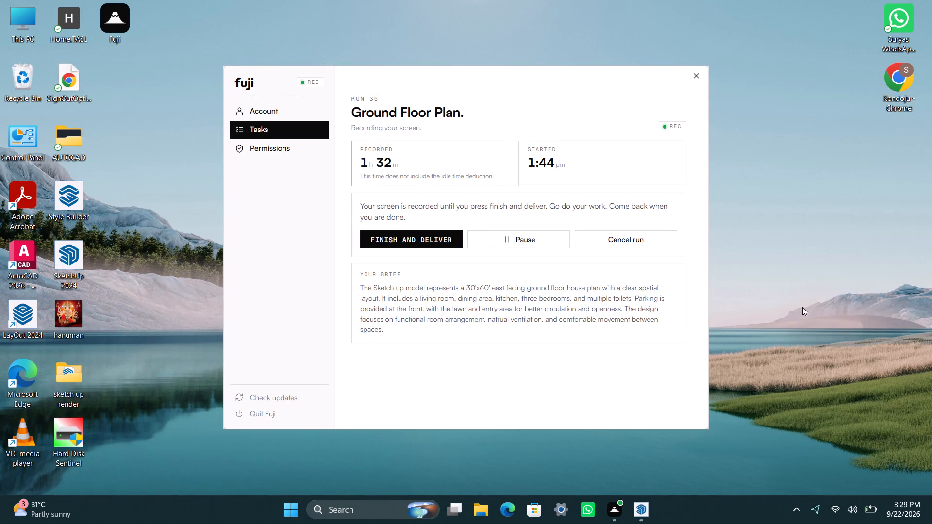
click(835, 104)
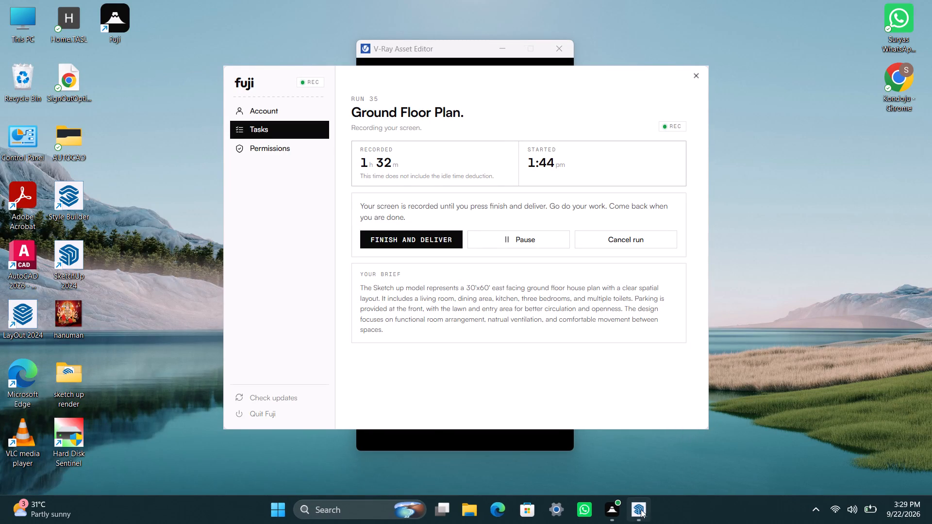
Return to SketchUp and permanently delete all the Teddy materials, from Teddy_BookCover to Teddy_SkinShadow, from the V-Ray scene assets.
click(631, 514)
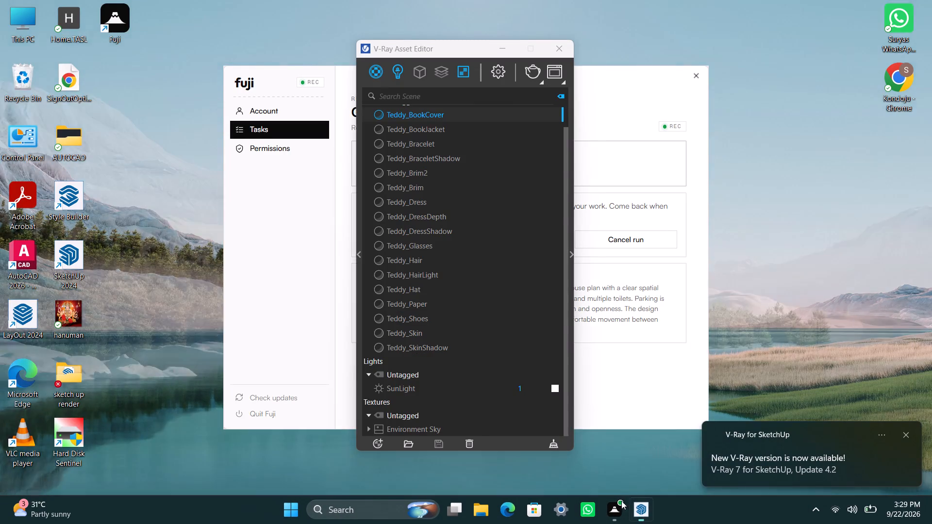
shift+click(429, 350)
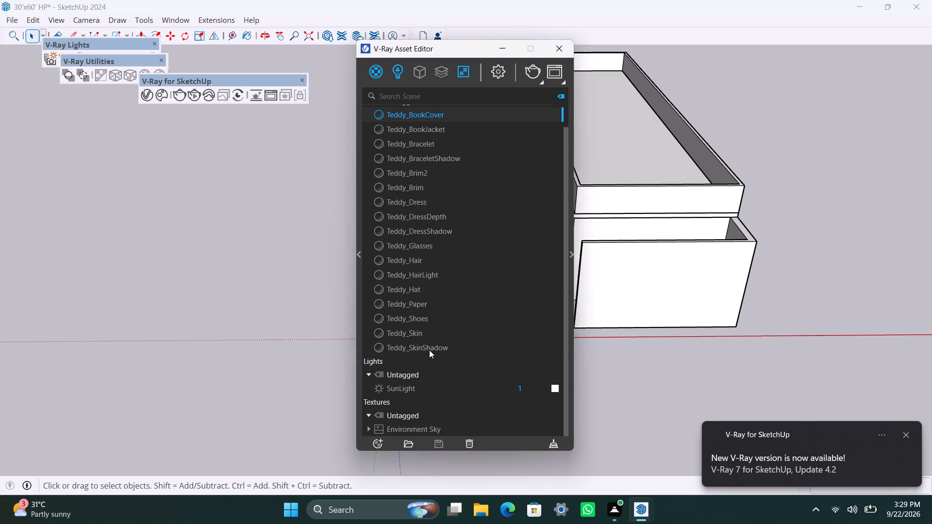
scroll(453, 220, up, 3)
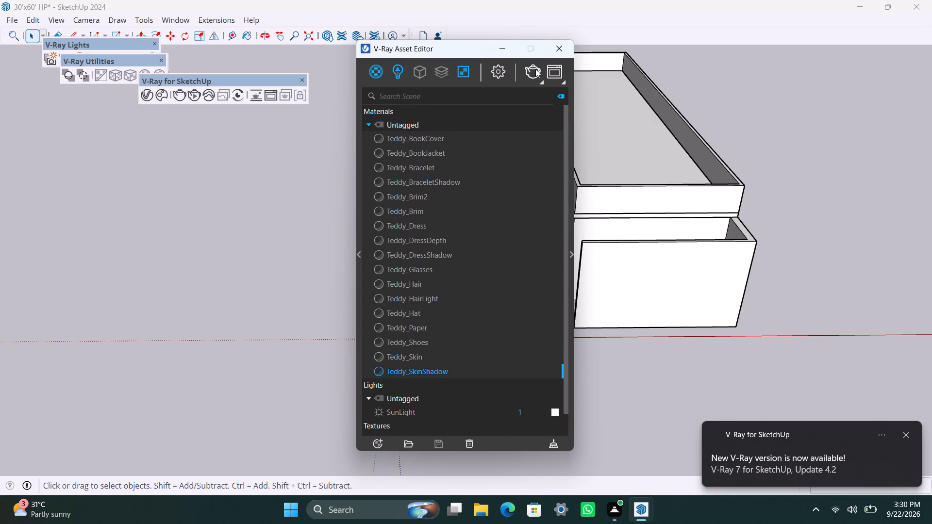
click(471, 442)
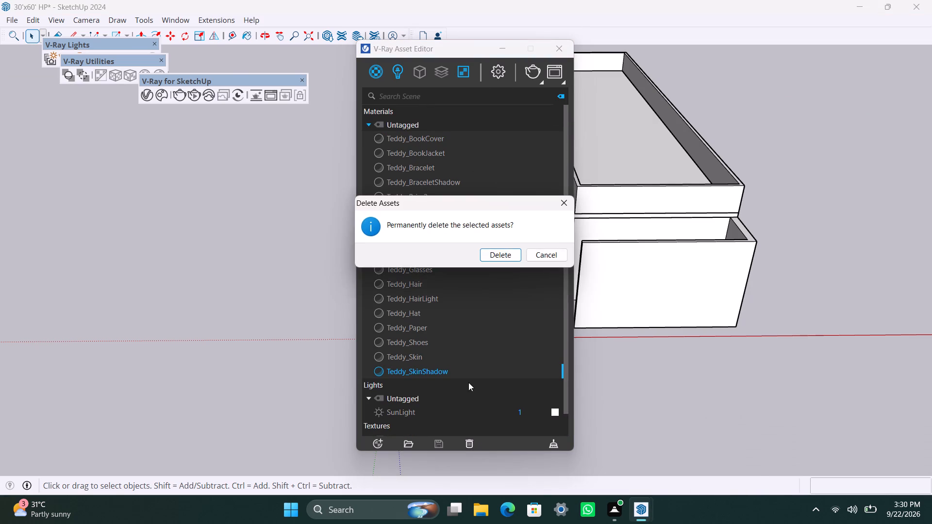
click(503, 252)
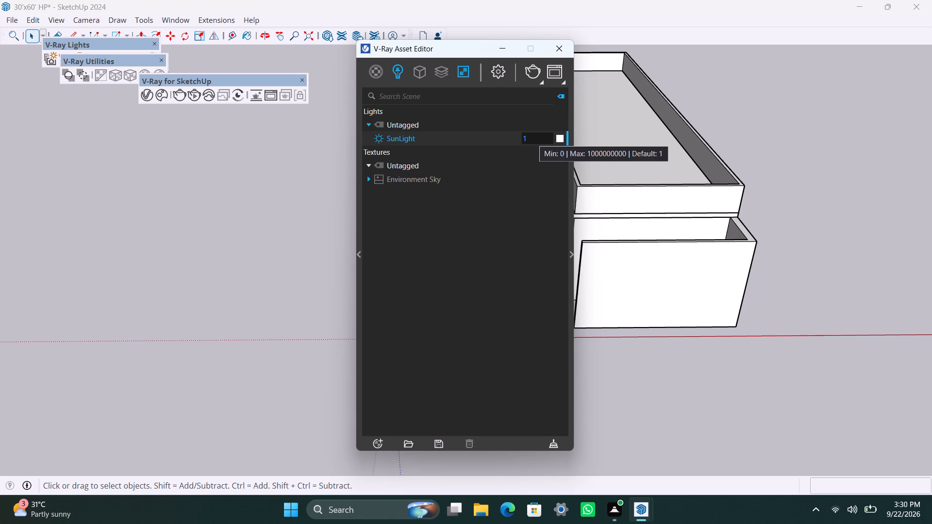
Open the Chaos Cosmos Browser and import Porcelain Dusk Blue Glossy Rough 001 from the Ceramic & porcelain materials.
click(158, 93)
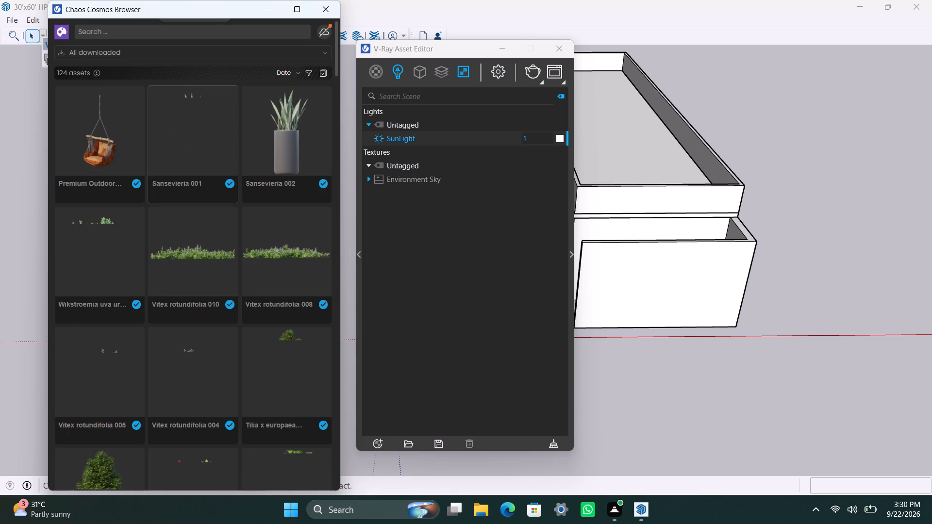
click(162, 53)
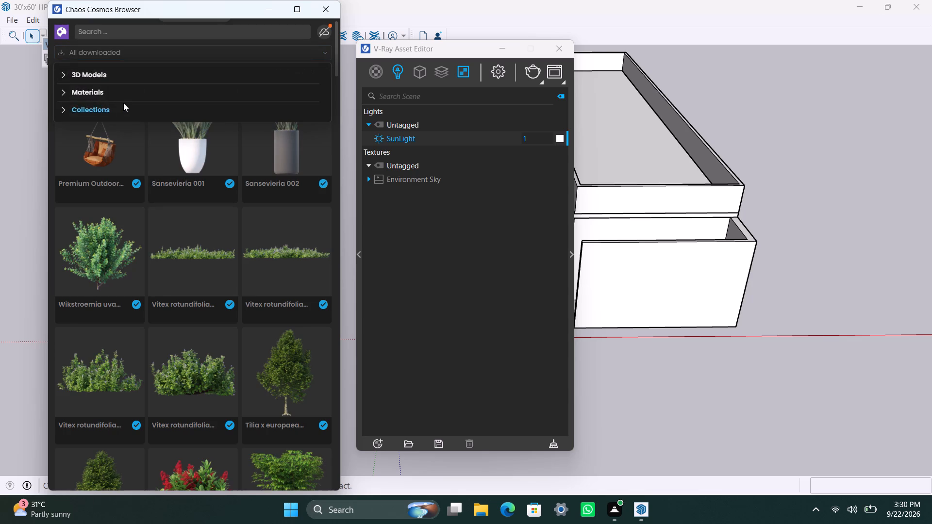
click(123, 94)
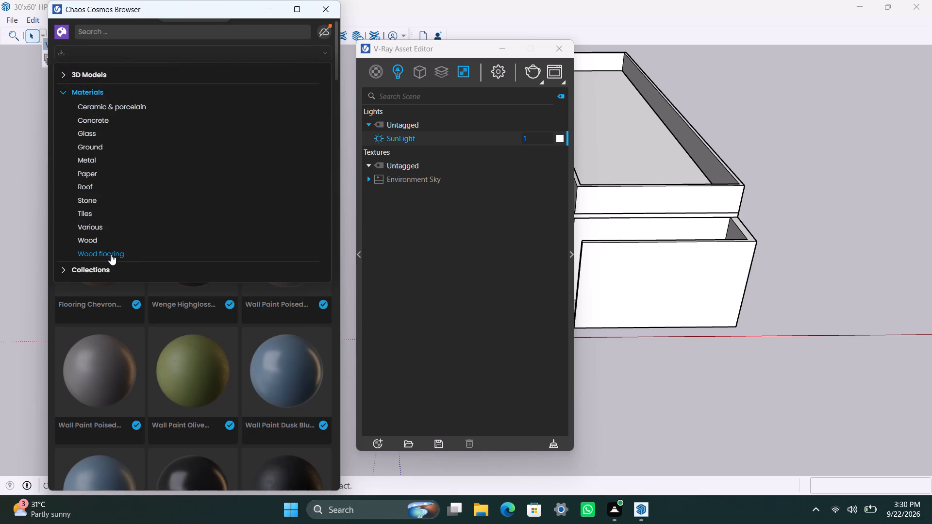
scroll(150, 372, down, 2)
click(122, 108)
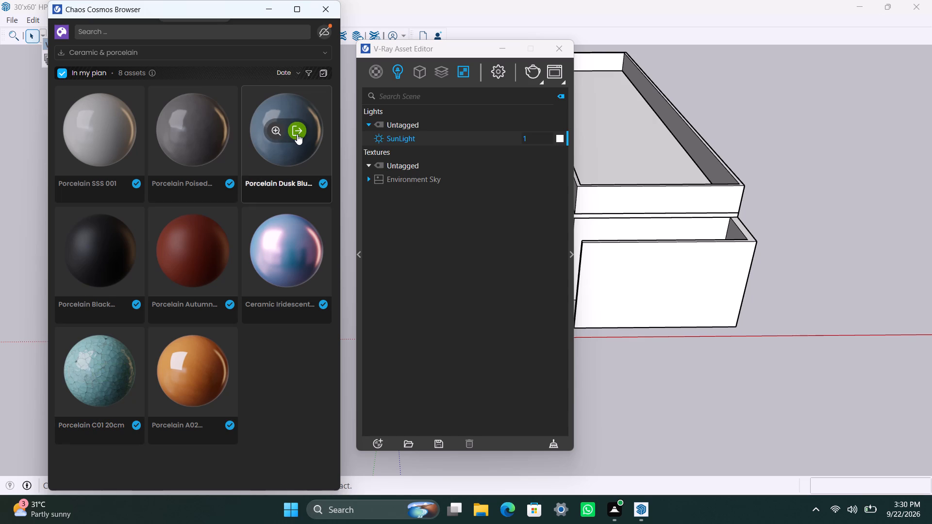
click(298, 134)
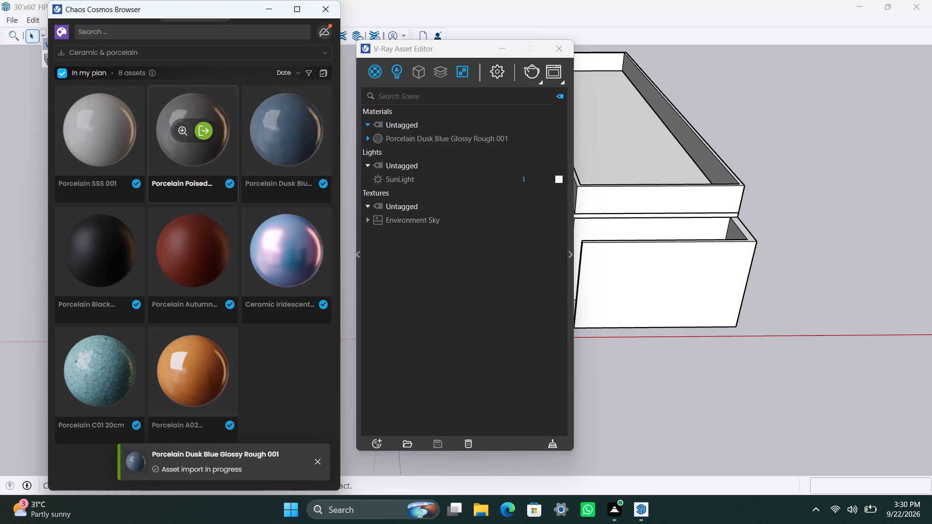
click(205, 141)
Import the Two Color Maple Panels 300cm material from the Cosmos Wood flooring category.
click(173, 52)
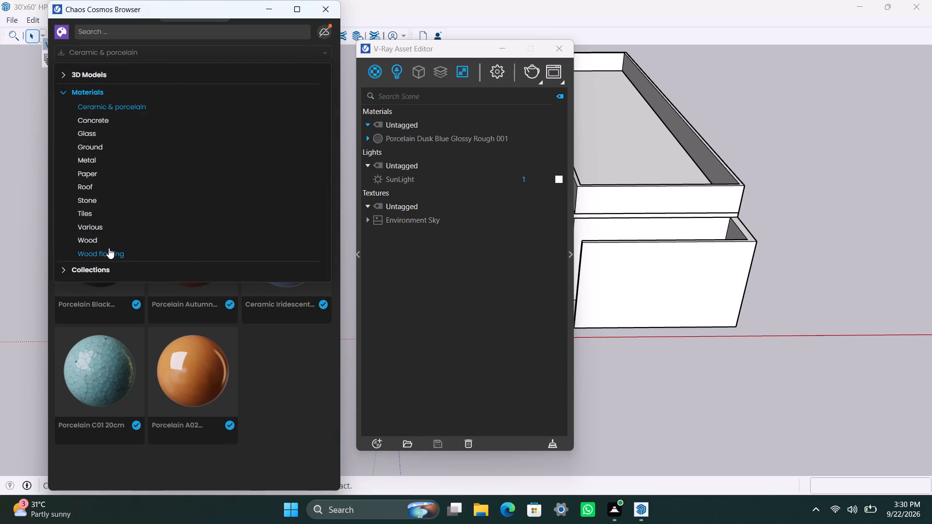
click(109, 248)
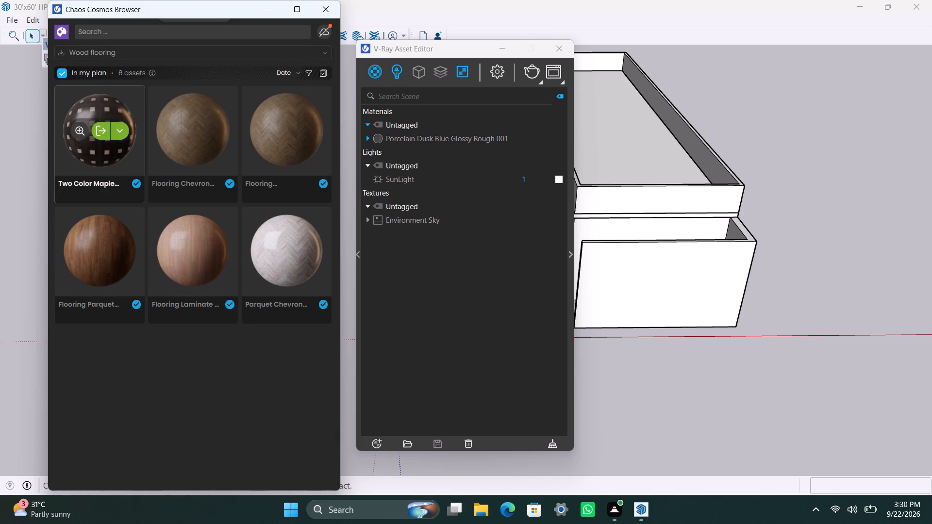
click(107, 138)
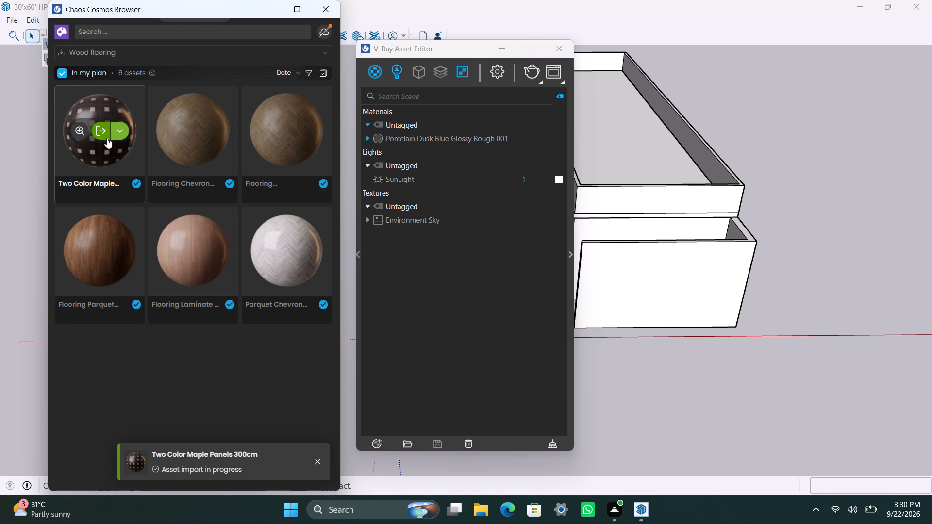
Import the Glass Smoked Distorted 001 material from the Cosmos Glass category.
click(294, 55)
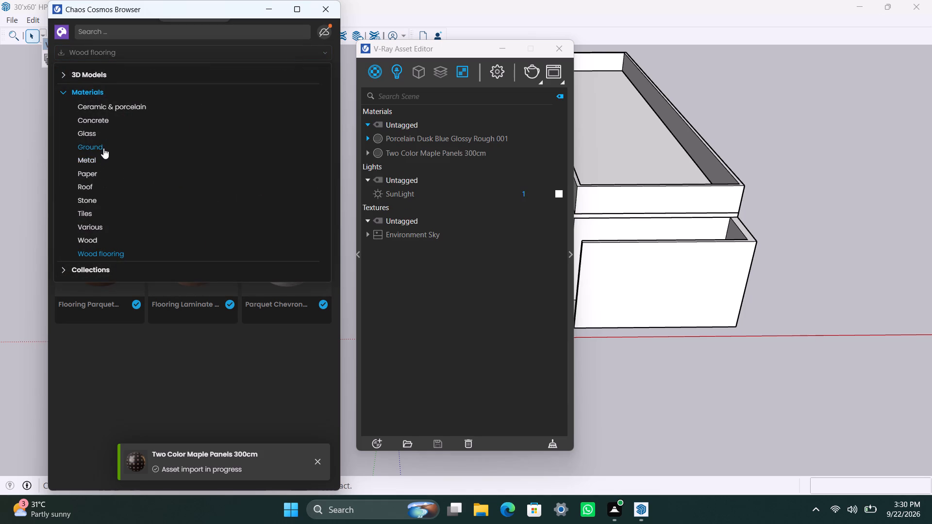
click(103, 137)
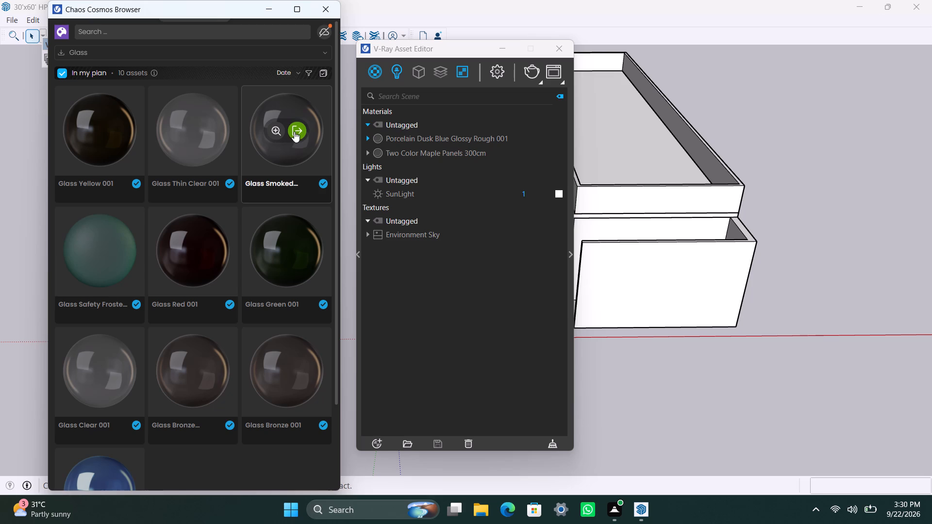
click(298, 132)
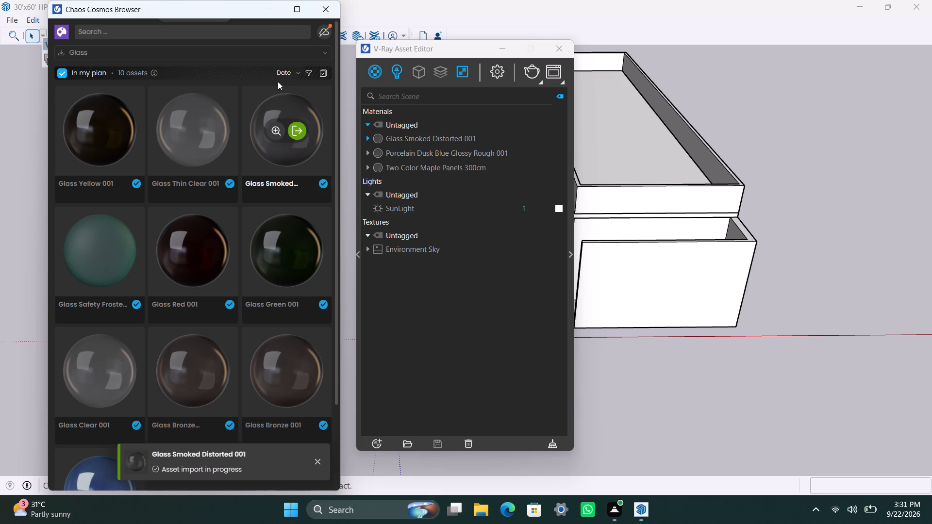
Import the Granite Black Pearl 150cm material from the Cosmos Stone category.
click(304, 49)
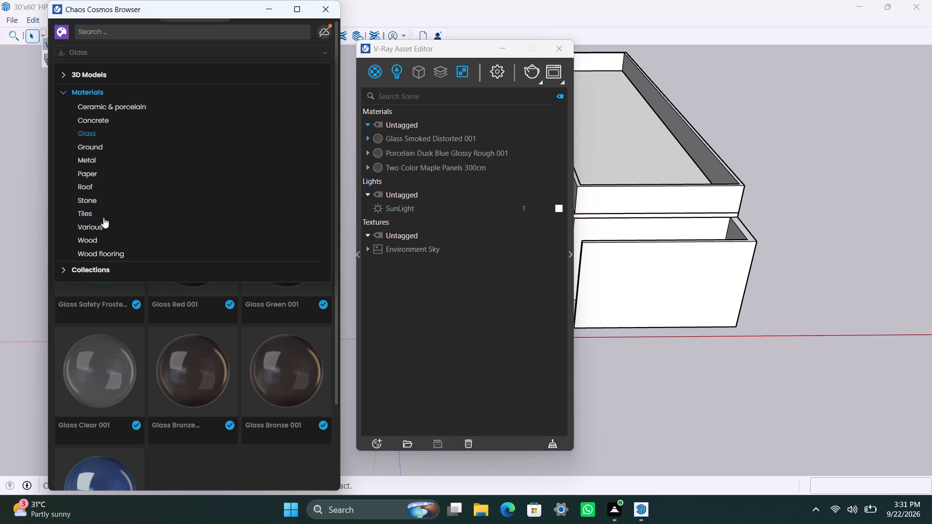
click(89, 199)
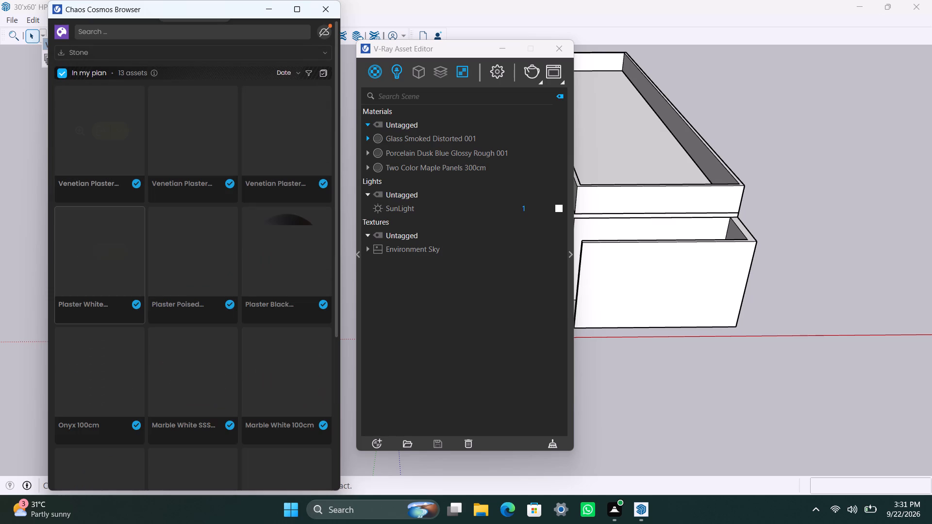
scroll(174, 347, down, 4)
click(285, 278)
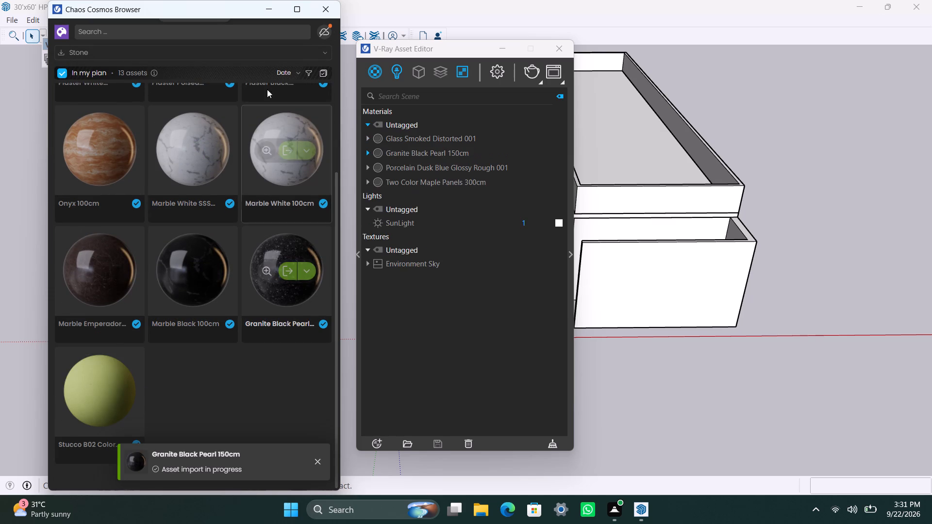
Import the Iron Blurry material from the Cosmos Metal category.
click(265, 57)
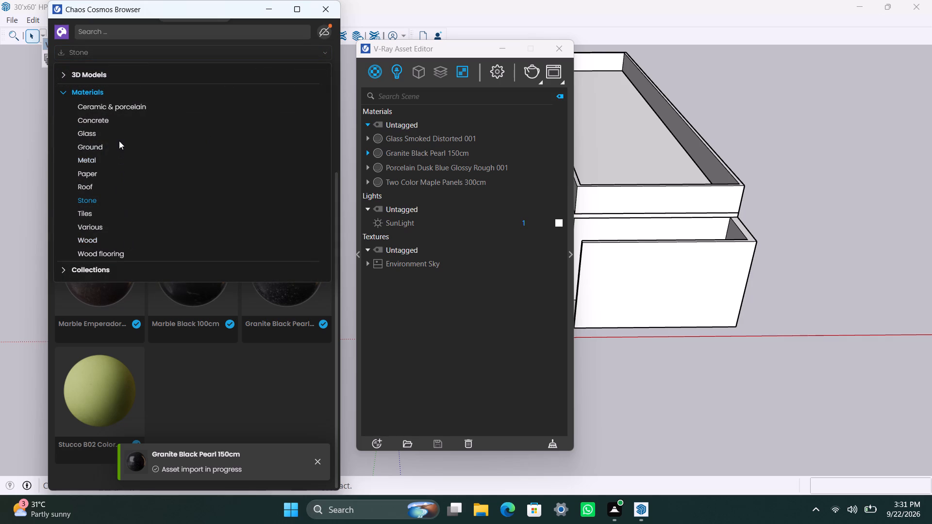
click(116, 155)
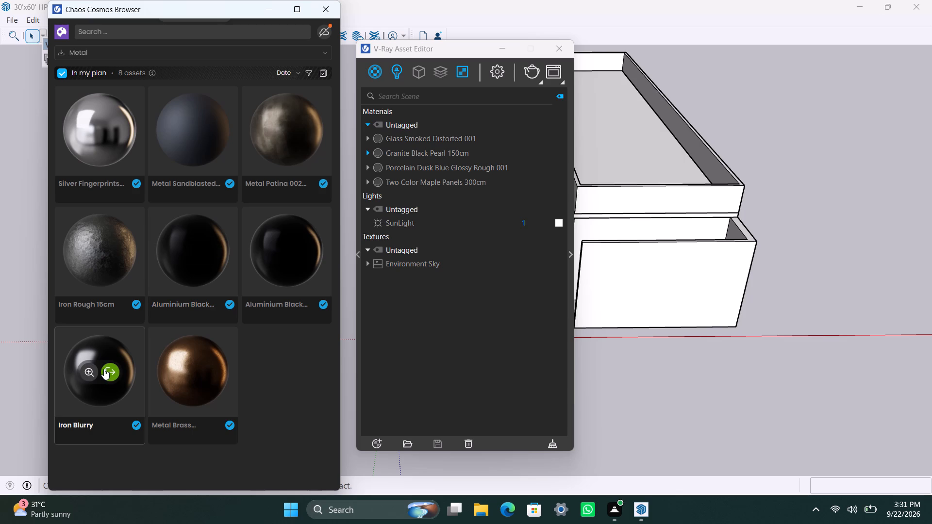
click(109, 372)
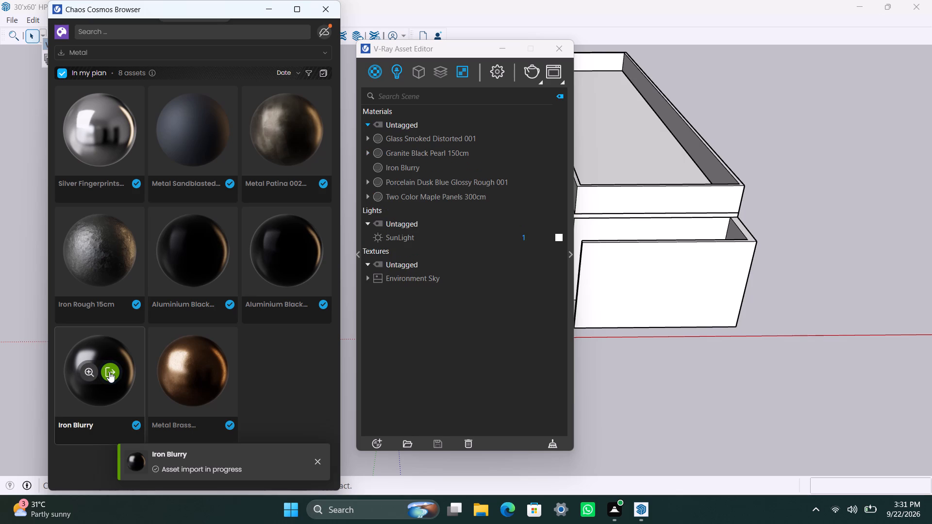
Import the Porcelain Poised Taupe Glossy Rough 001 material from the Cosmos Ceramic & porcelain category.
click(272, 50)
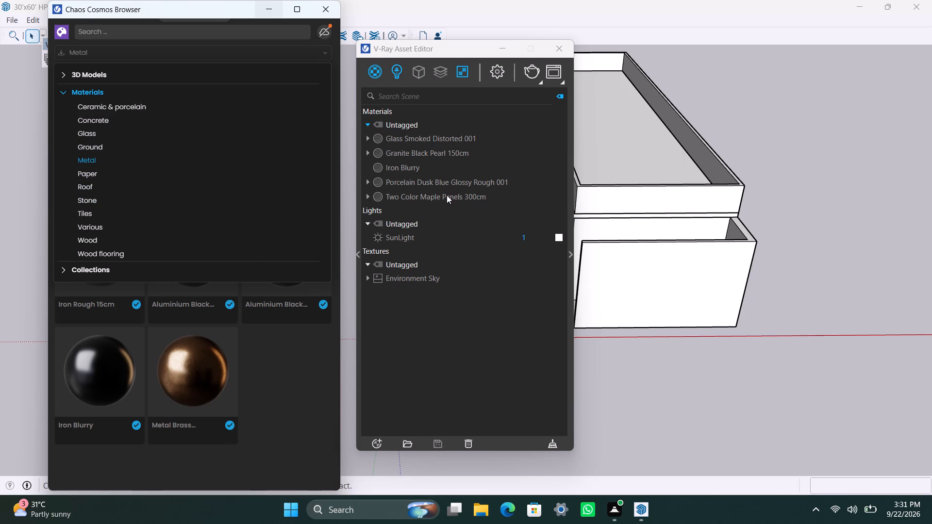
click(93, 54)
click(118, 55)
click(105, 118)
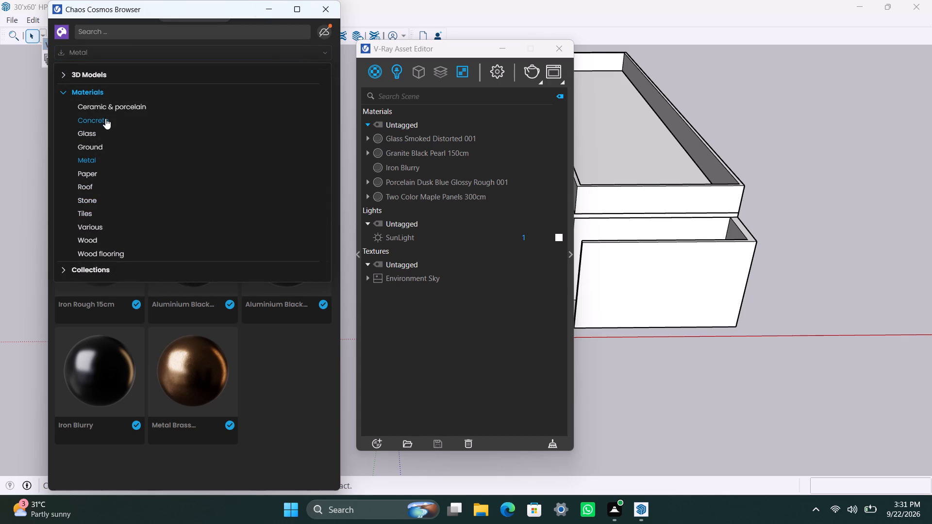
click(219, 48)
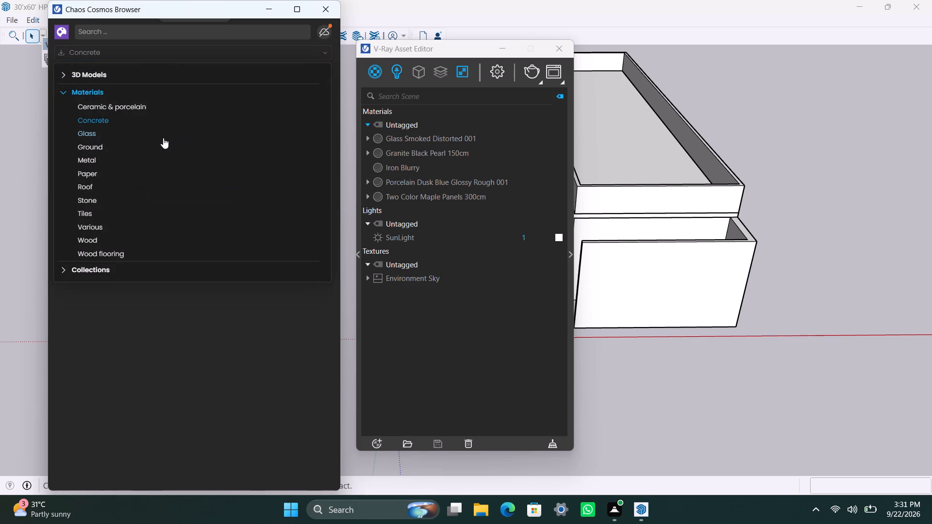
click(122, 104)
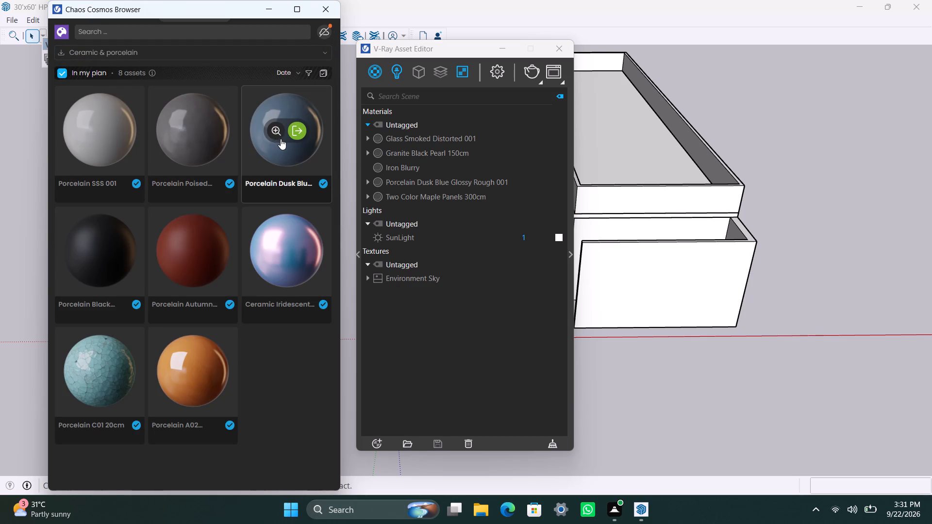
click(203, 131)
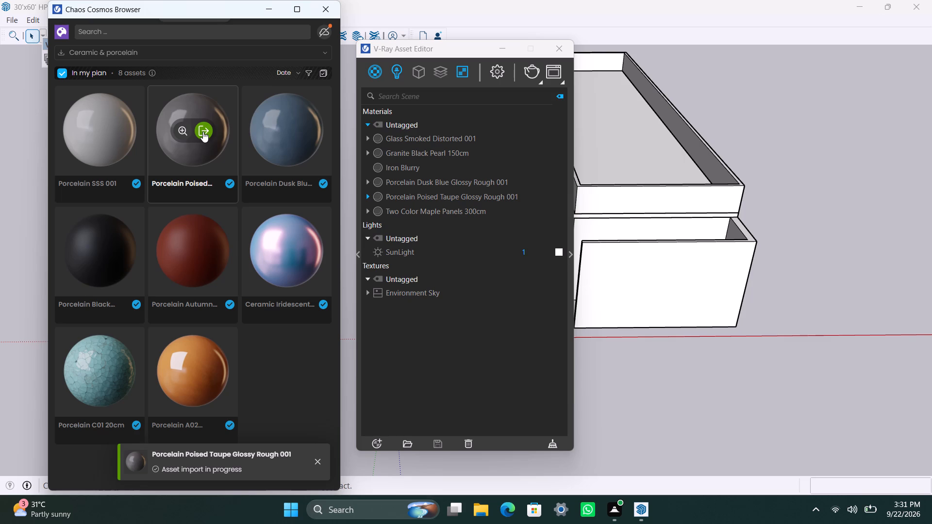
Import the Asphalt A02 100cm material from the Cosmos Ground category.
click(215, 53)
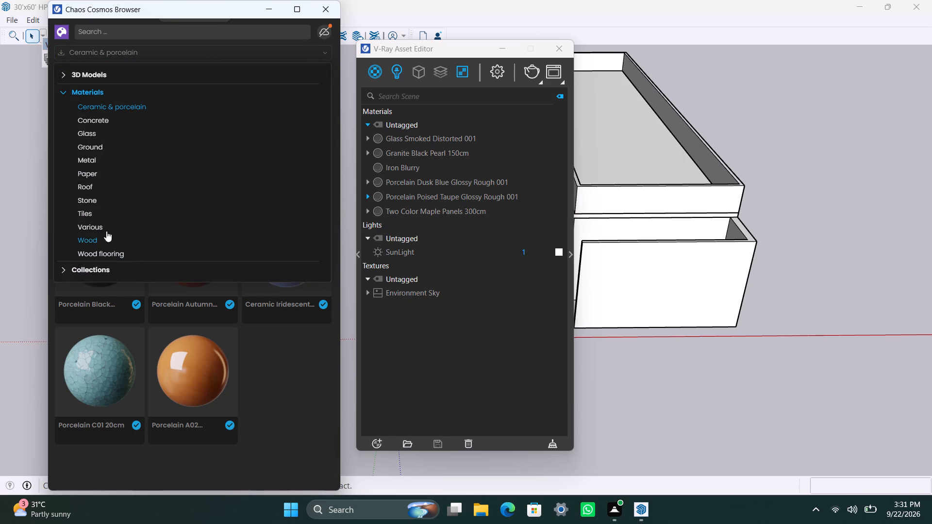
click(103, 146)
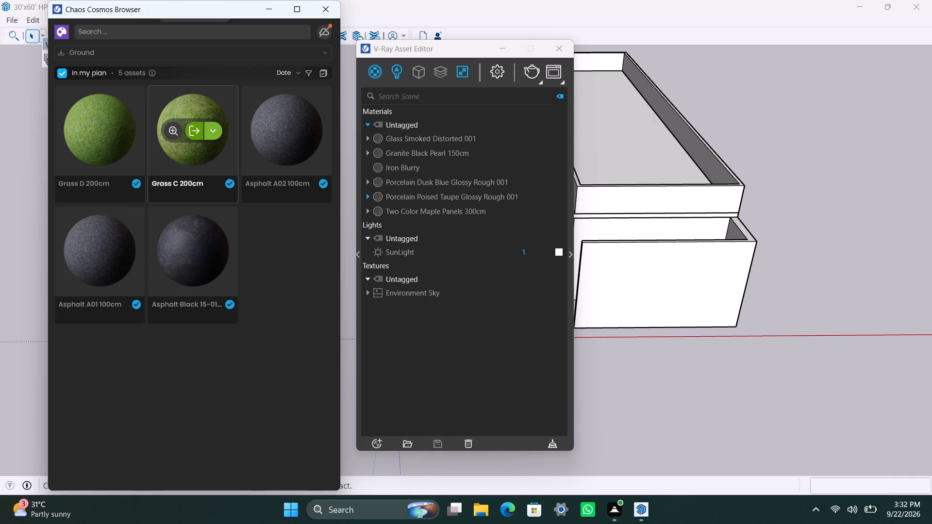
click(288, 134)
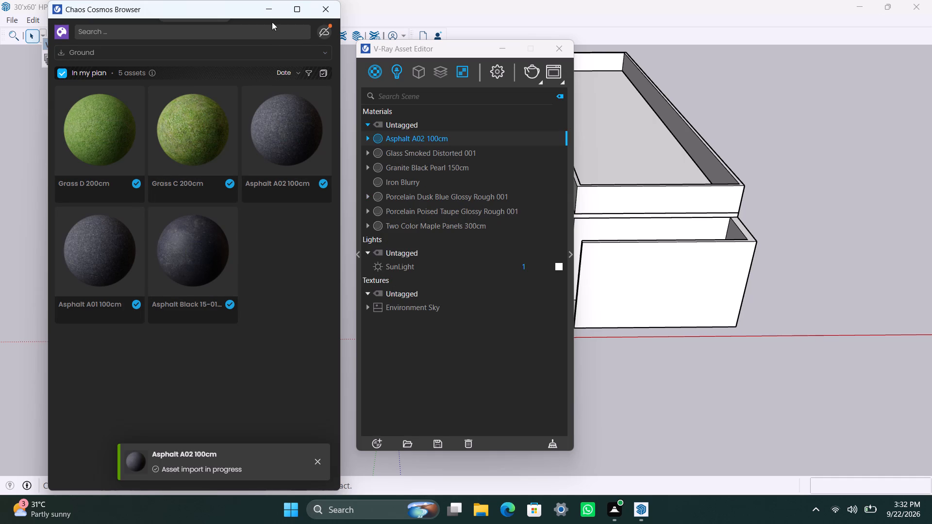
Minimize the Chaos Cosmos browser to return to the house model.
click(307, 49)
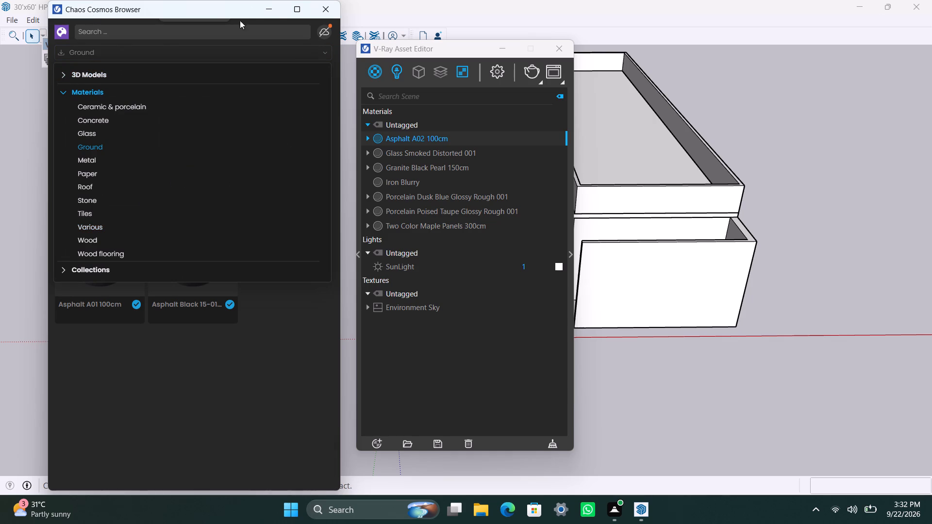
click(267, 10)
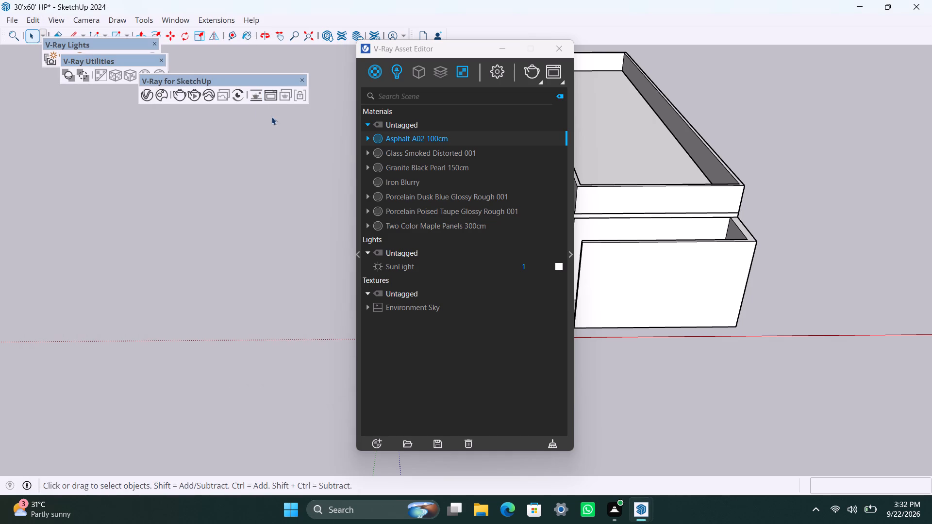
Delete the standing scale figure beside the model origin.
scroll(660, 301, up, 2)
middle_drag(659, 298, 335, 333)
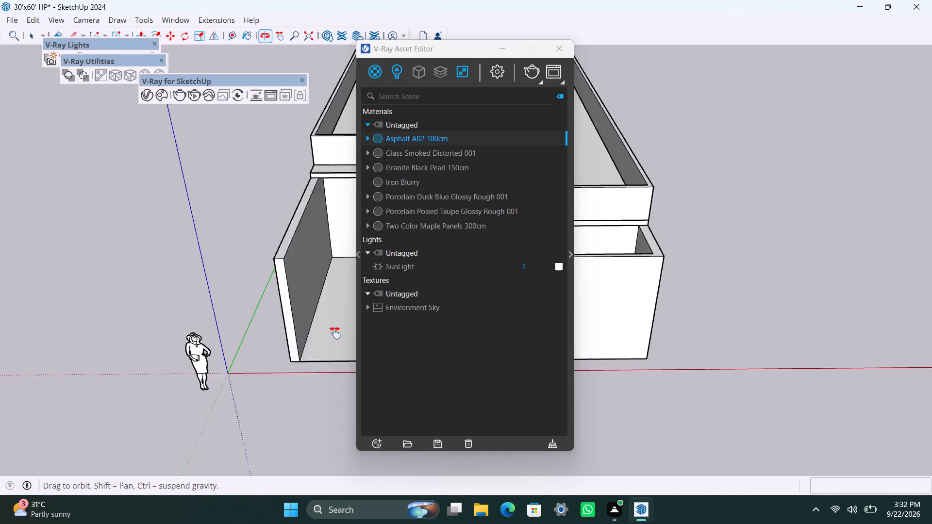
middle_drag(335, 333, 313, 330)
scroll(47, 320, down, 4)
shift+middle_drag(56, 326, 215, 308)
scroll(144, 343, up, 3)
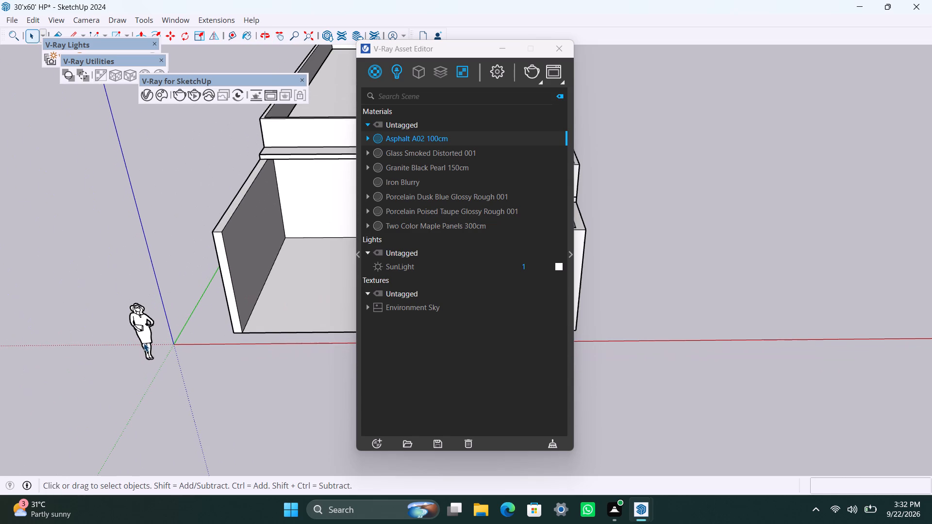
key(space)
click(144, 342)
key(Delete)
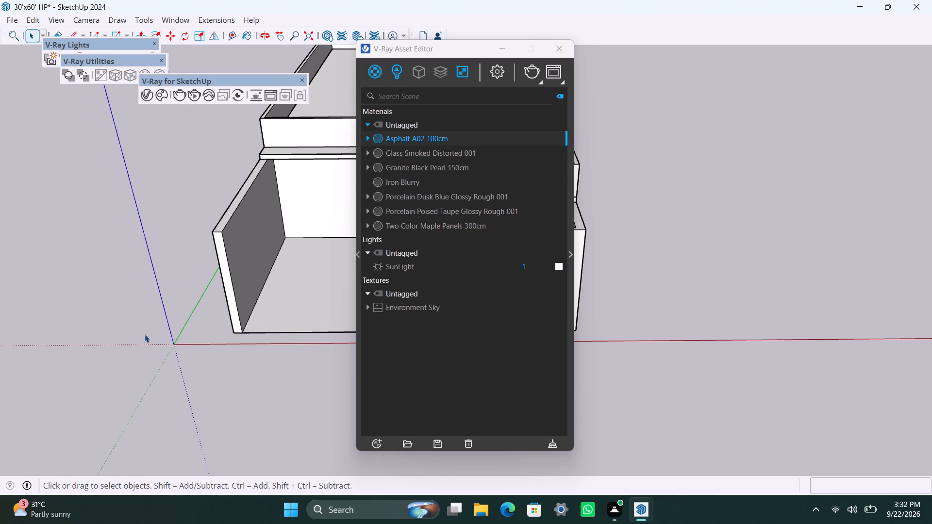
Apply Porcelain Dusk Blue Glossy Rough 001 to all wall-group faces and fit its texture with a cubic projection scaled to the bounding box.
scroll(200, 337, up, 2)
scroll(243, 309, down, 4)
scroll(226, 330, up, 3)
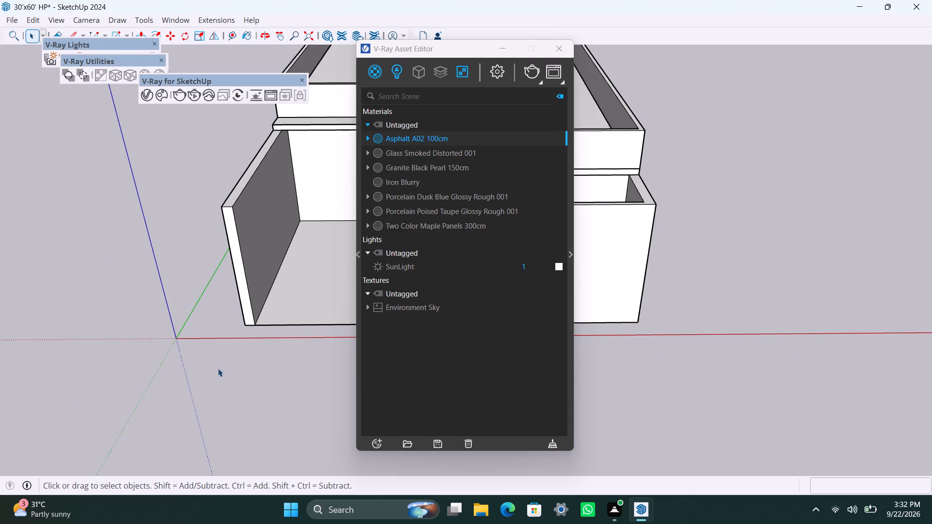
scroll(246, 279, down, 4)
scroll(263, 279, up, 2)
double_click(261, 270)
click(261, 269)
double_click(262, 269)
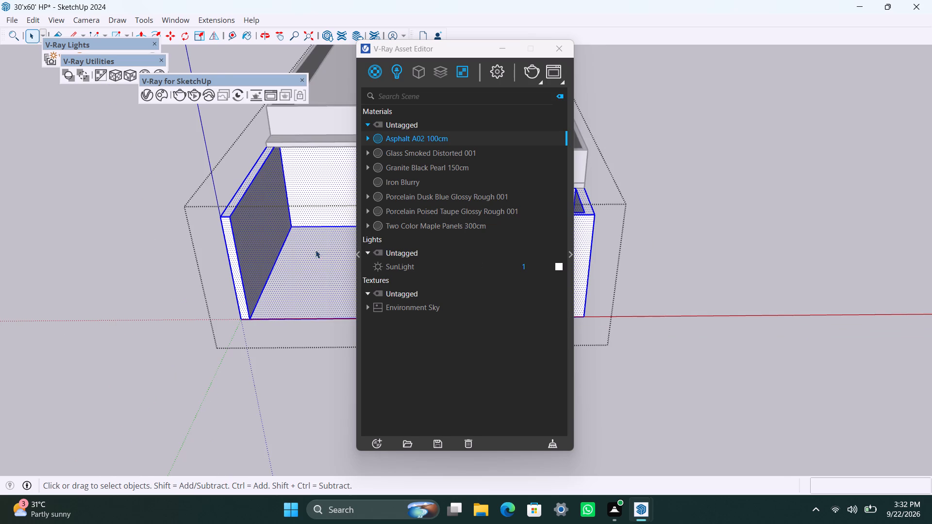
scroll(311, 260, down, 7)
scroll(303, 283, up, 2)
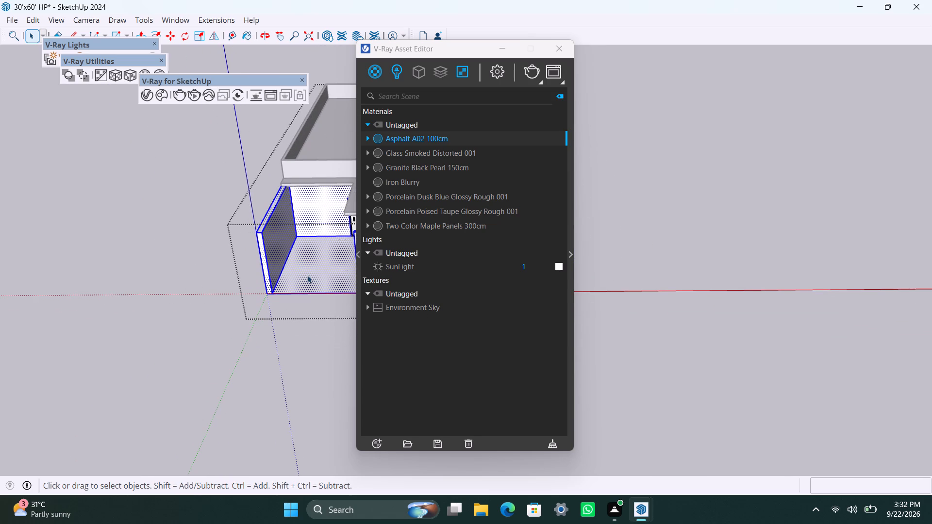
middle_drag(307, 274, 212, 272)
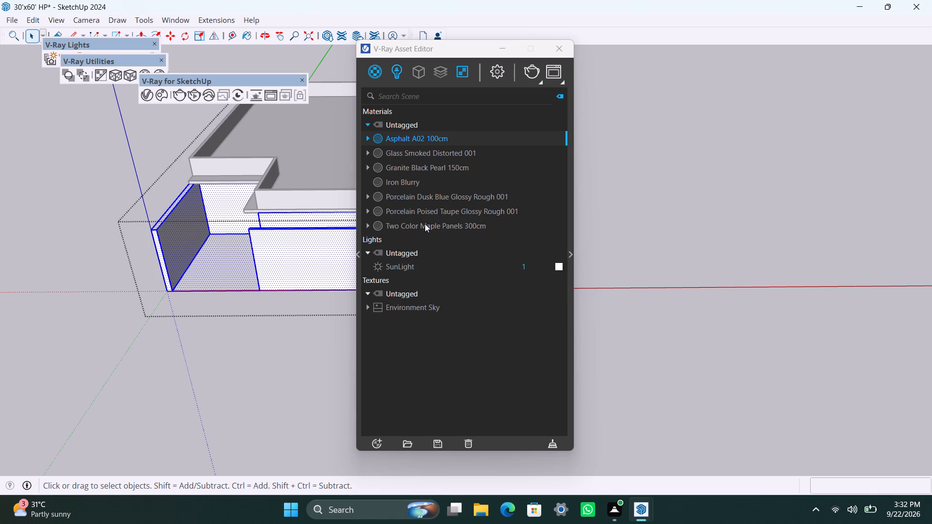
click(424, 202)
right_click(424, 201)
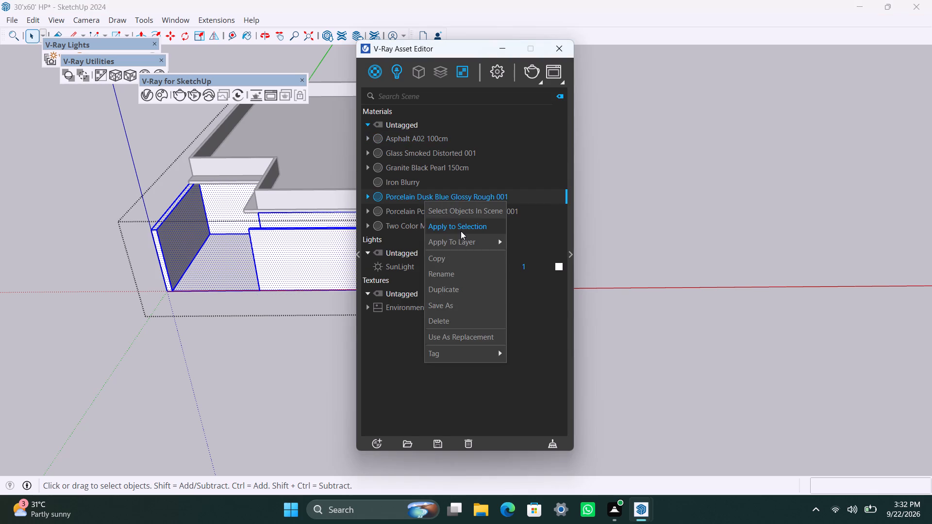
click(461, 231)
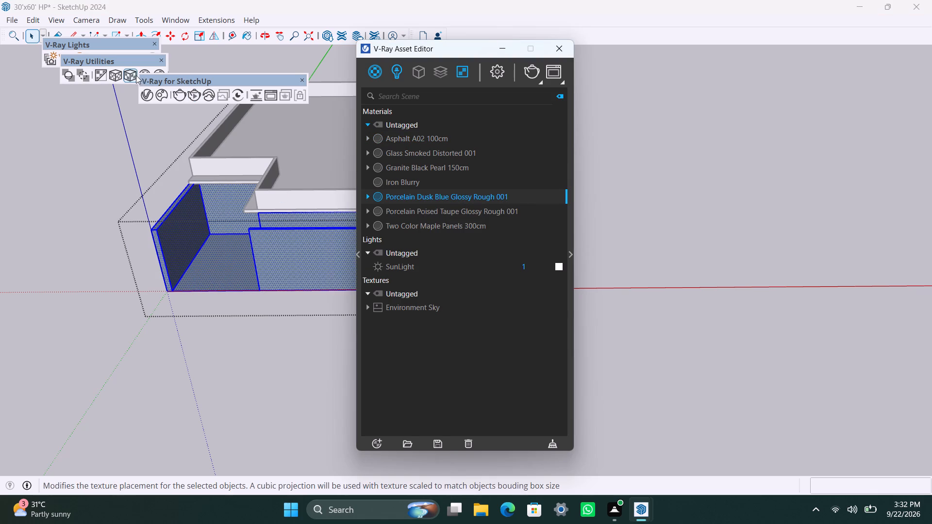
click(135, 75)
click(188, 371)
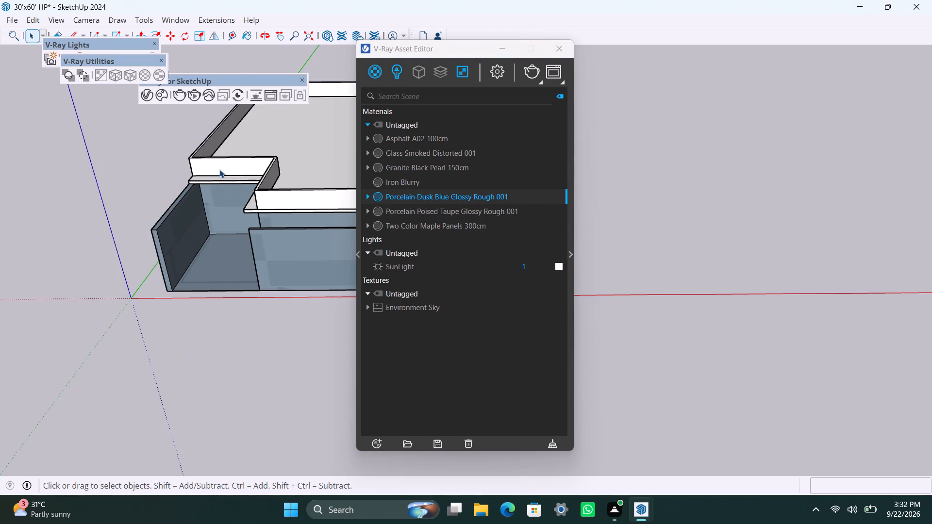
Apply Porcelain Poised Taupe Glossy Rough 001 to the roof parapet group's faces with the bounding-box-fitted cubic projection.
double_click(219, 169)
click(219, 169)
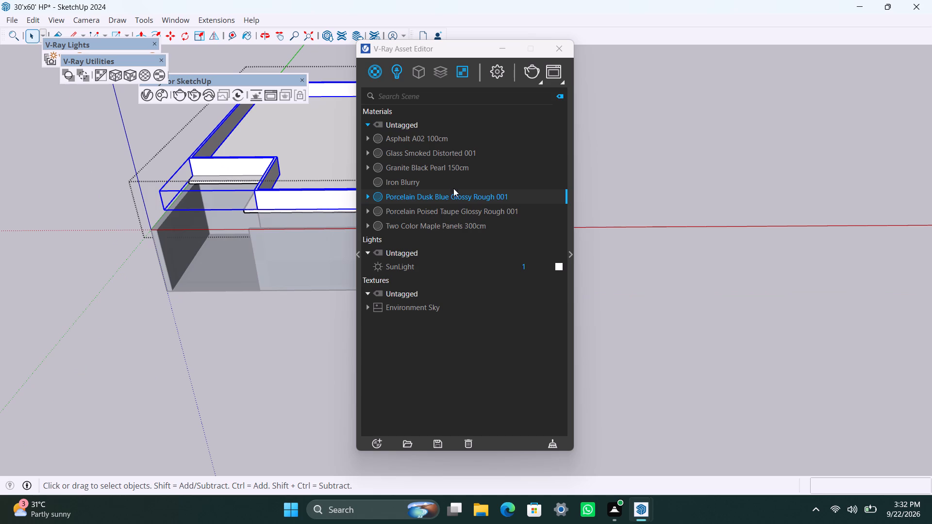
click(435, 210)
right_click(434, 210)
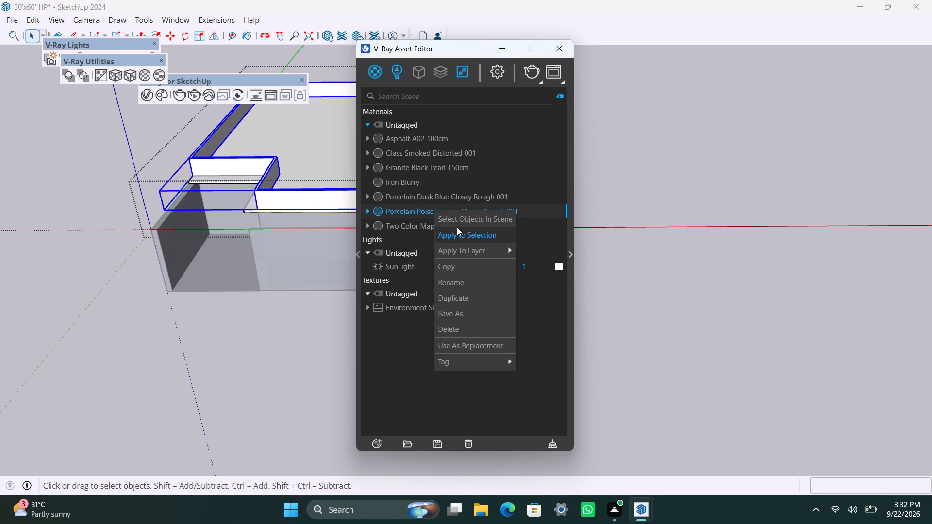
click(457, 227)
click(136, 76)
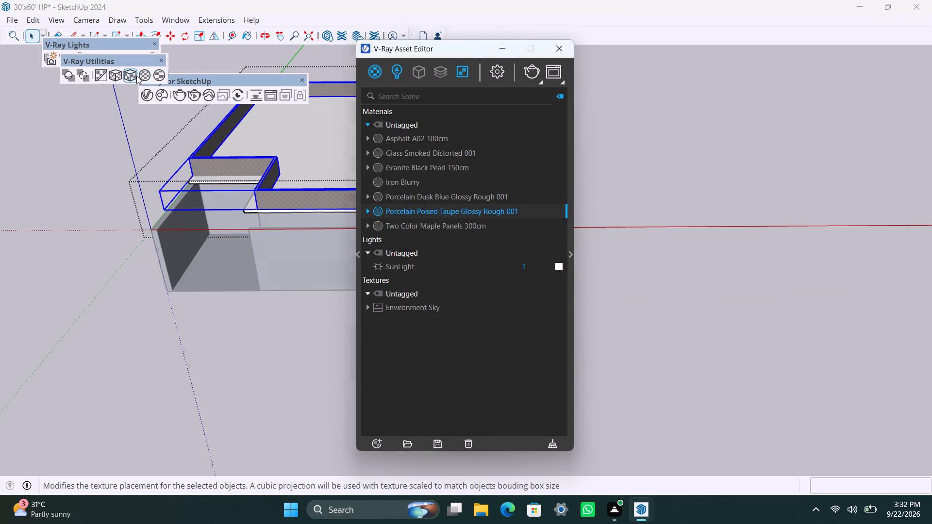
click(197, 352)
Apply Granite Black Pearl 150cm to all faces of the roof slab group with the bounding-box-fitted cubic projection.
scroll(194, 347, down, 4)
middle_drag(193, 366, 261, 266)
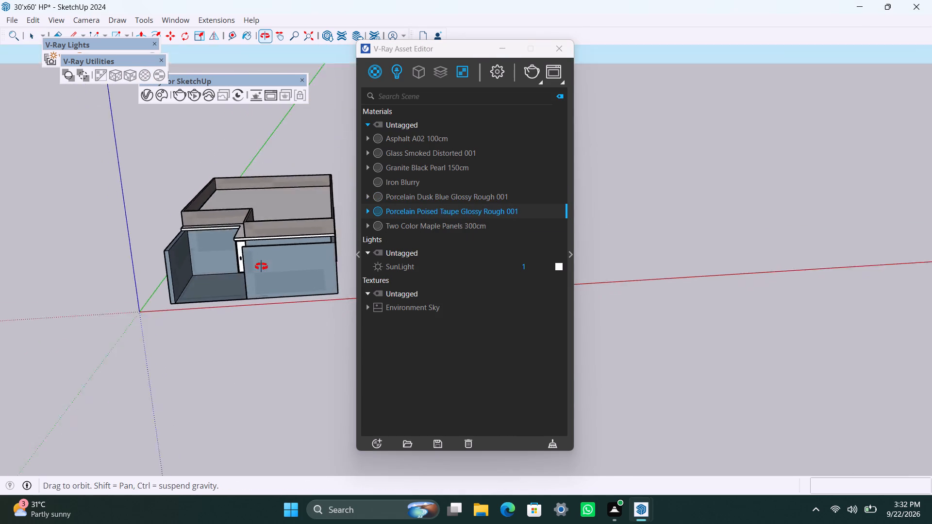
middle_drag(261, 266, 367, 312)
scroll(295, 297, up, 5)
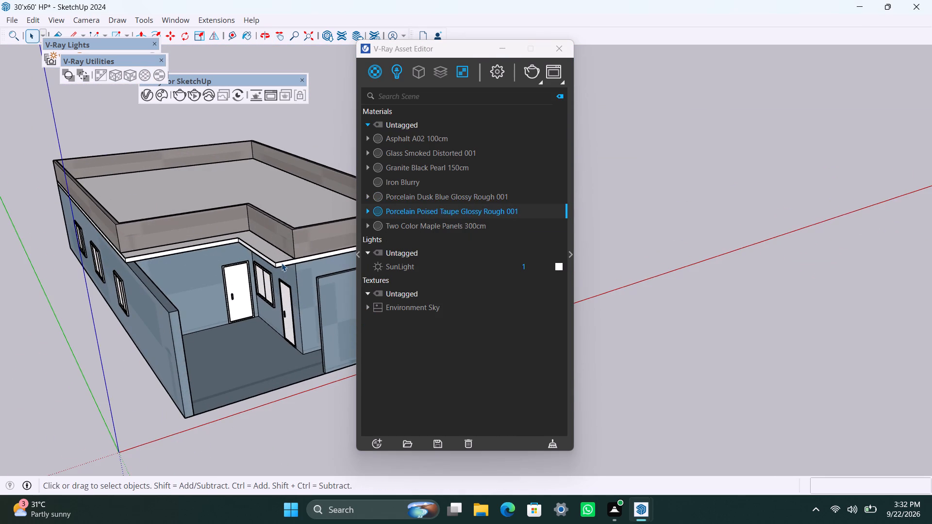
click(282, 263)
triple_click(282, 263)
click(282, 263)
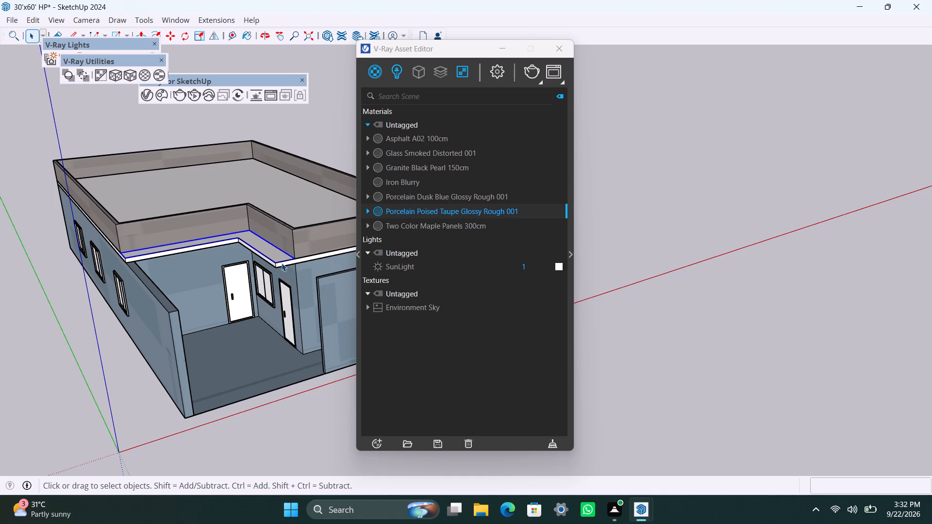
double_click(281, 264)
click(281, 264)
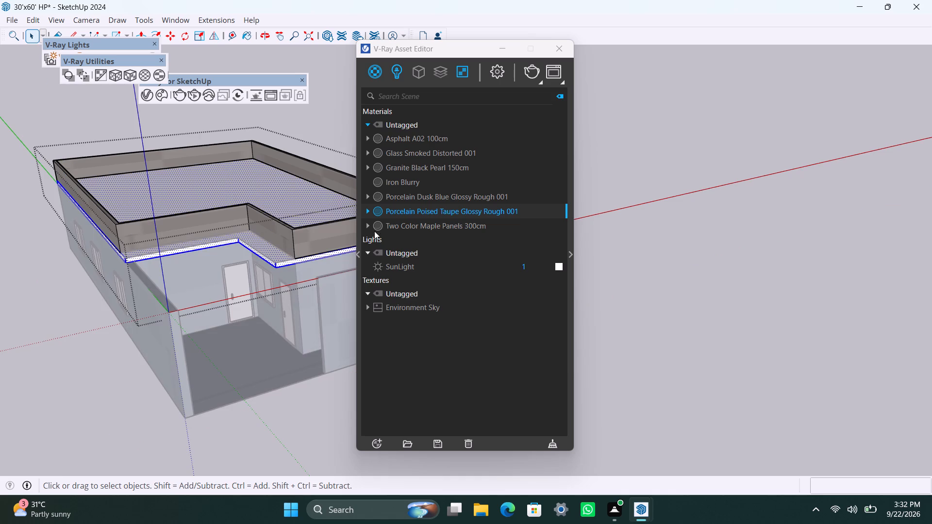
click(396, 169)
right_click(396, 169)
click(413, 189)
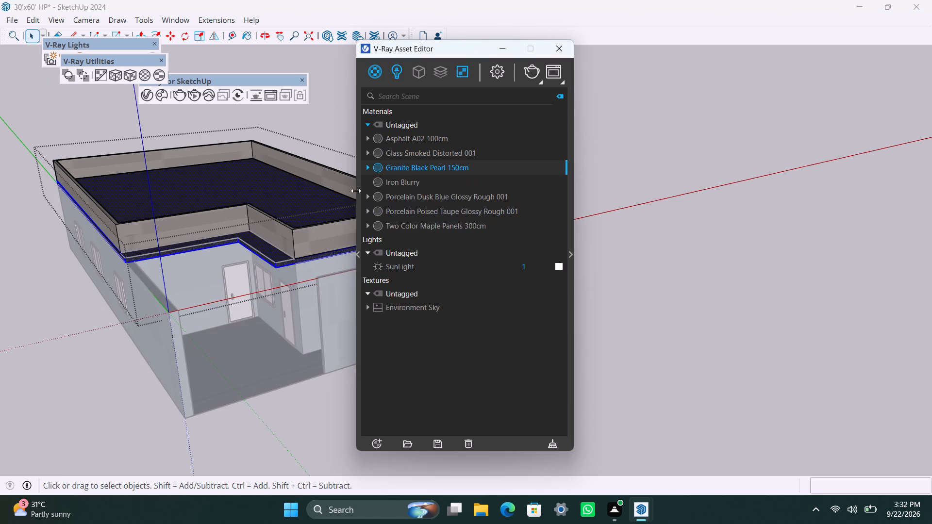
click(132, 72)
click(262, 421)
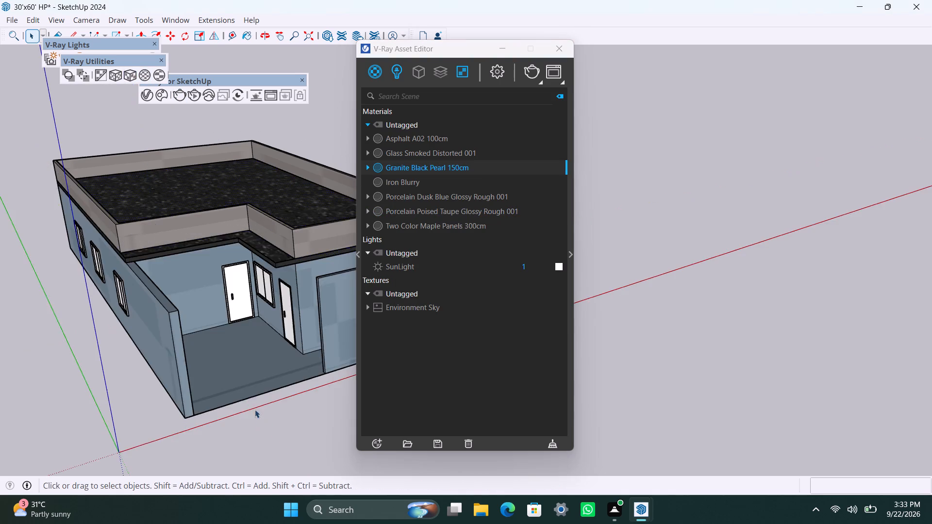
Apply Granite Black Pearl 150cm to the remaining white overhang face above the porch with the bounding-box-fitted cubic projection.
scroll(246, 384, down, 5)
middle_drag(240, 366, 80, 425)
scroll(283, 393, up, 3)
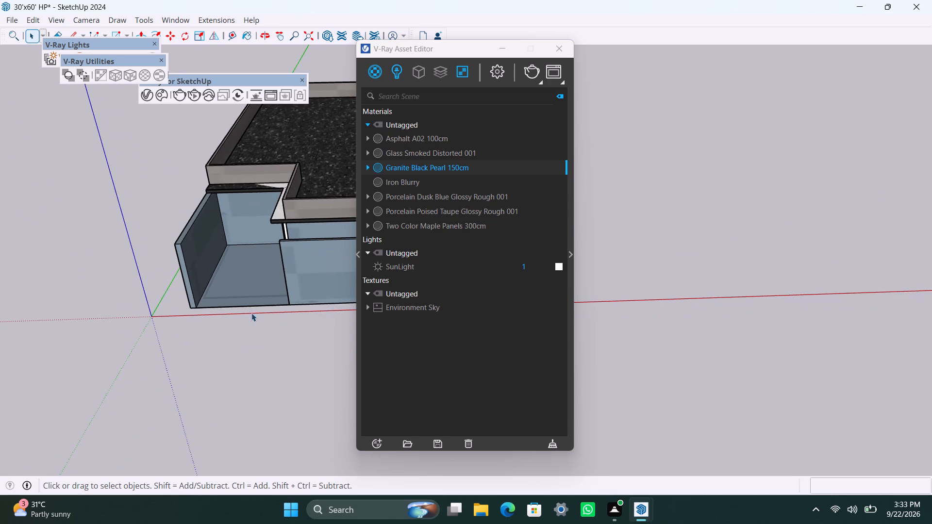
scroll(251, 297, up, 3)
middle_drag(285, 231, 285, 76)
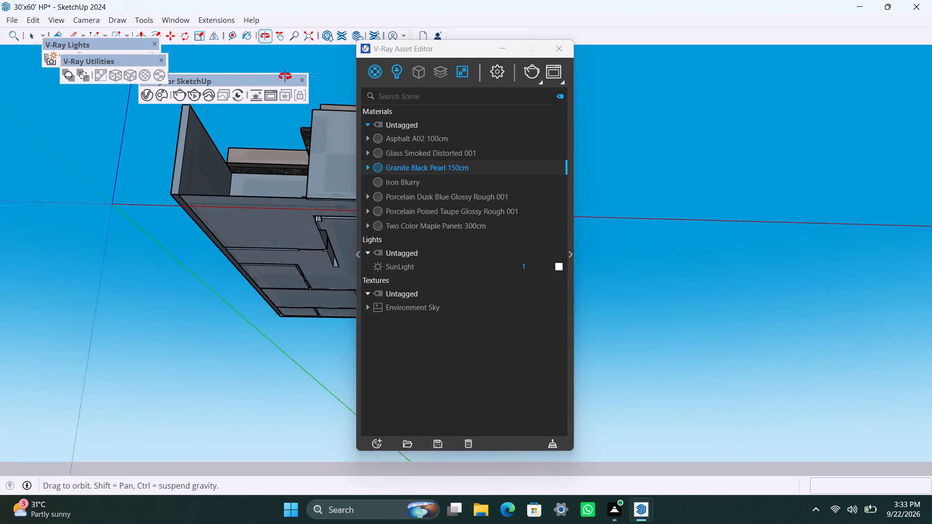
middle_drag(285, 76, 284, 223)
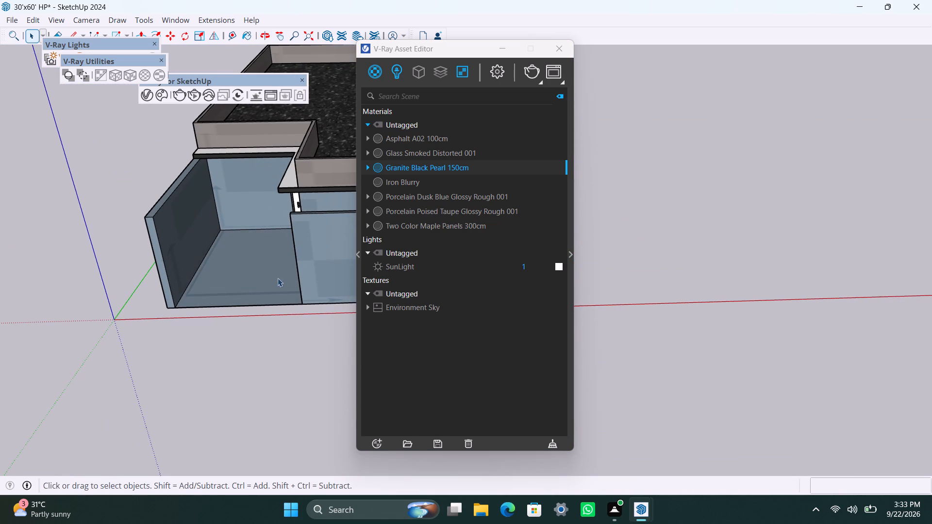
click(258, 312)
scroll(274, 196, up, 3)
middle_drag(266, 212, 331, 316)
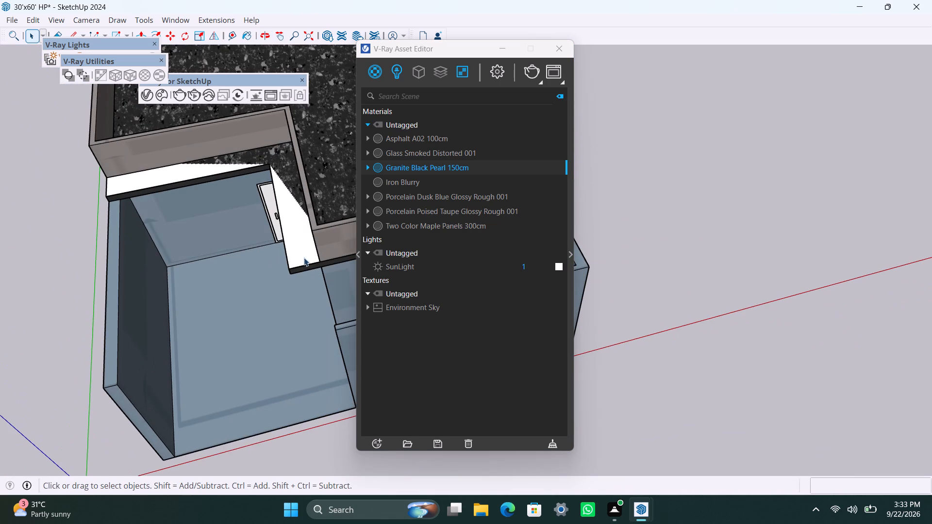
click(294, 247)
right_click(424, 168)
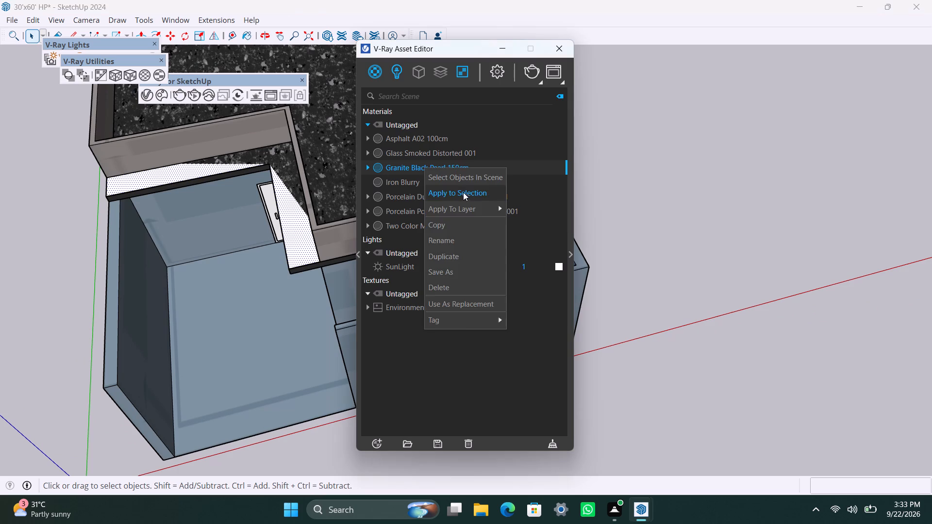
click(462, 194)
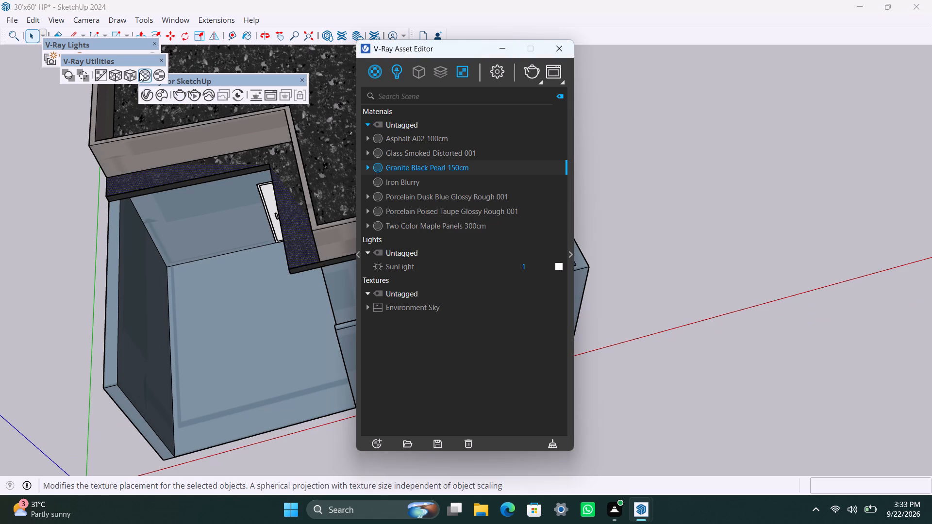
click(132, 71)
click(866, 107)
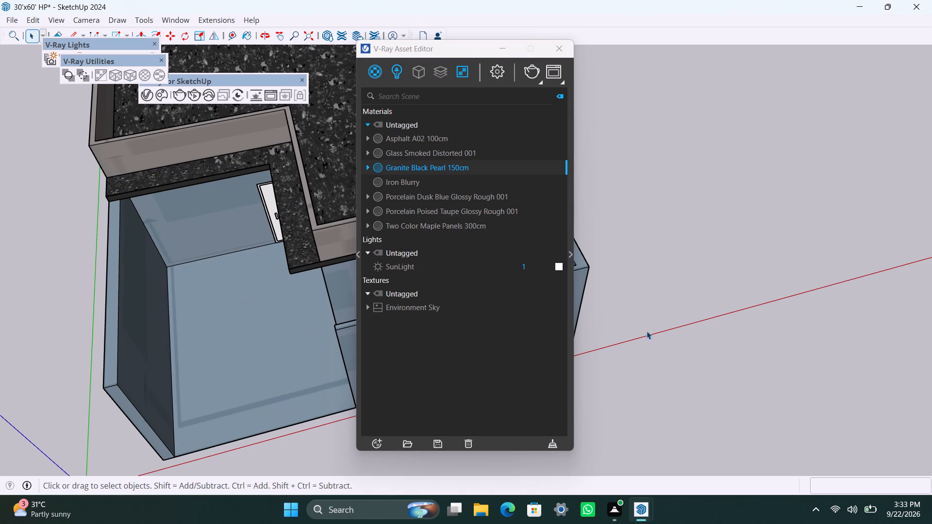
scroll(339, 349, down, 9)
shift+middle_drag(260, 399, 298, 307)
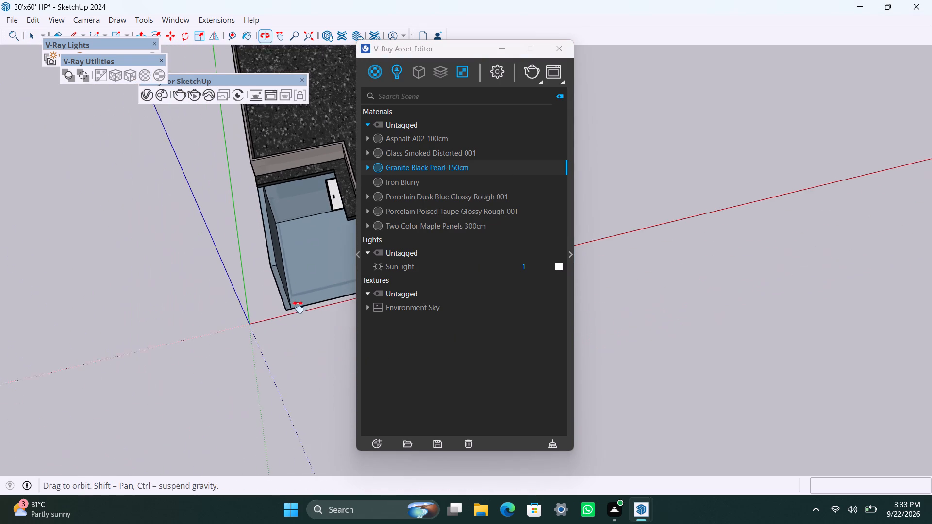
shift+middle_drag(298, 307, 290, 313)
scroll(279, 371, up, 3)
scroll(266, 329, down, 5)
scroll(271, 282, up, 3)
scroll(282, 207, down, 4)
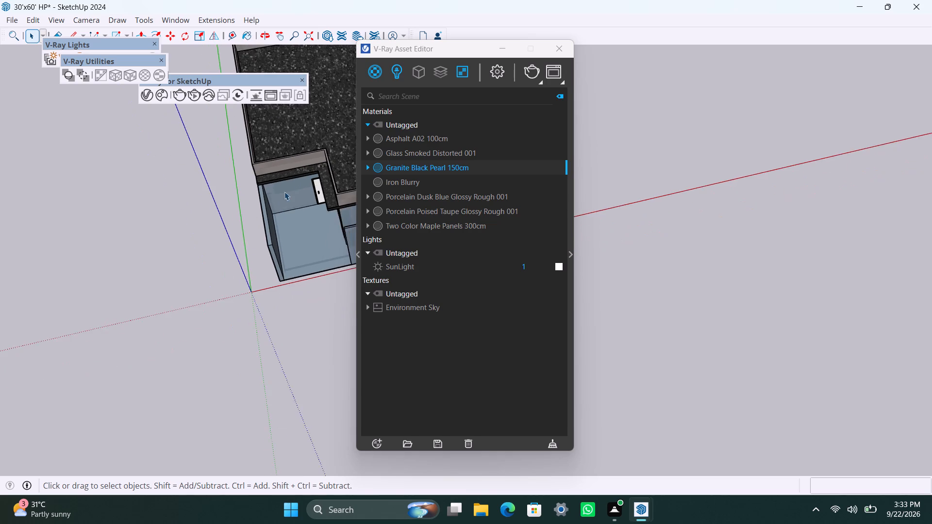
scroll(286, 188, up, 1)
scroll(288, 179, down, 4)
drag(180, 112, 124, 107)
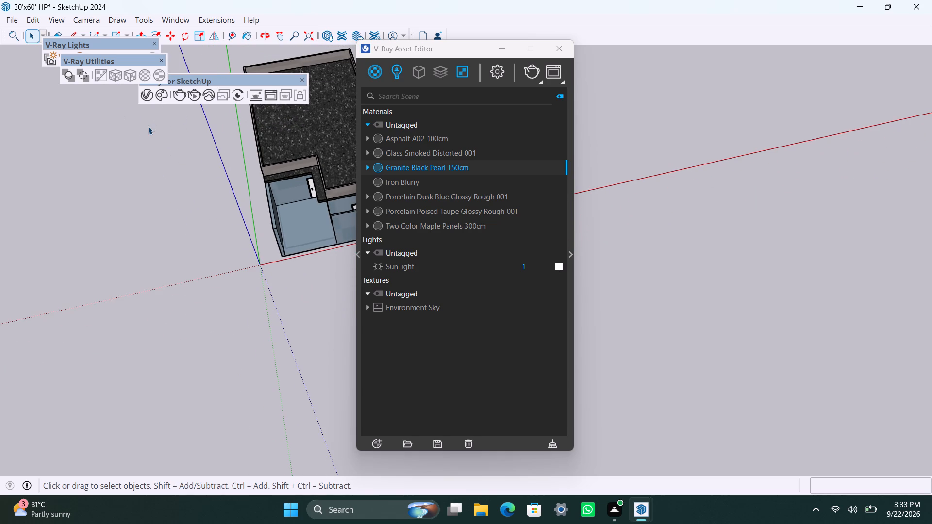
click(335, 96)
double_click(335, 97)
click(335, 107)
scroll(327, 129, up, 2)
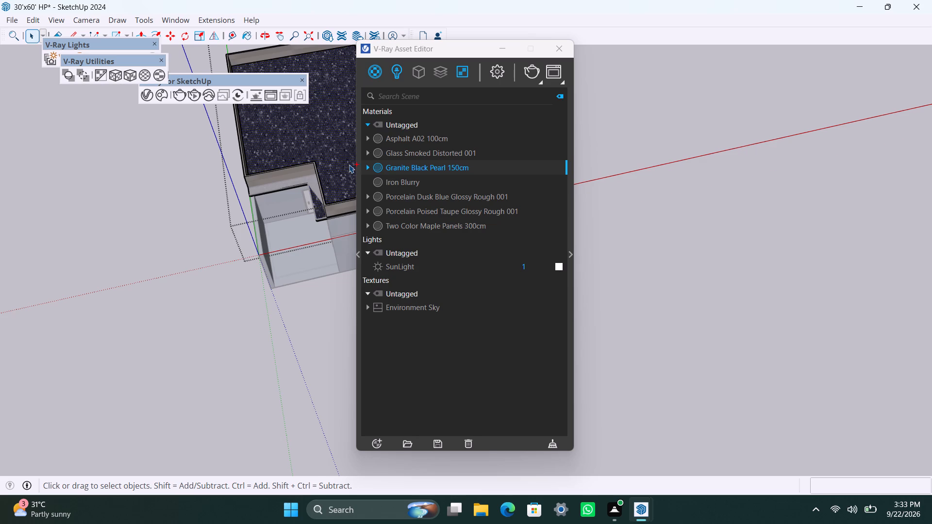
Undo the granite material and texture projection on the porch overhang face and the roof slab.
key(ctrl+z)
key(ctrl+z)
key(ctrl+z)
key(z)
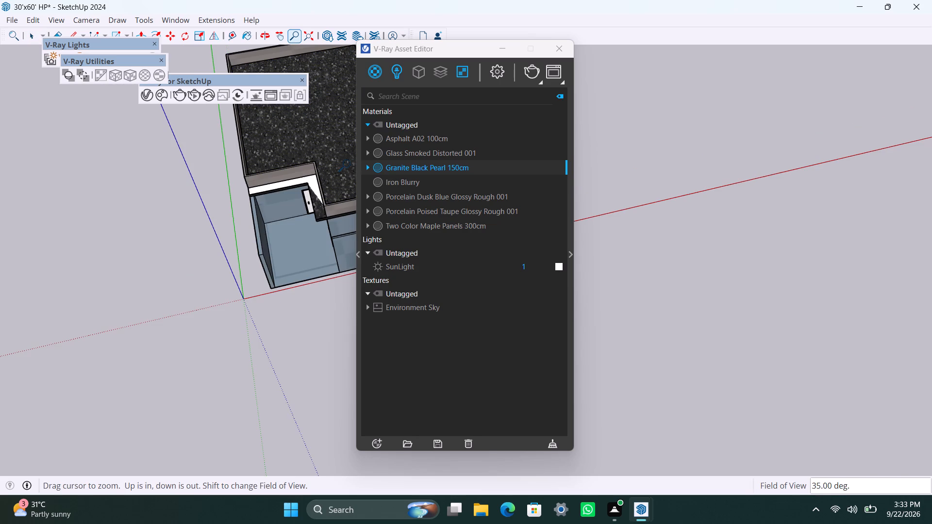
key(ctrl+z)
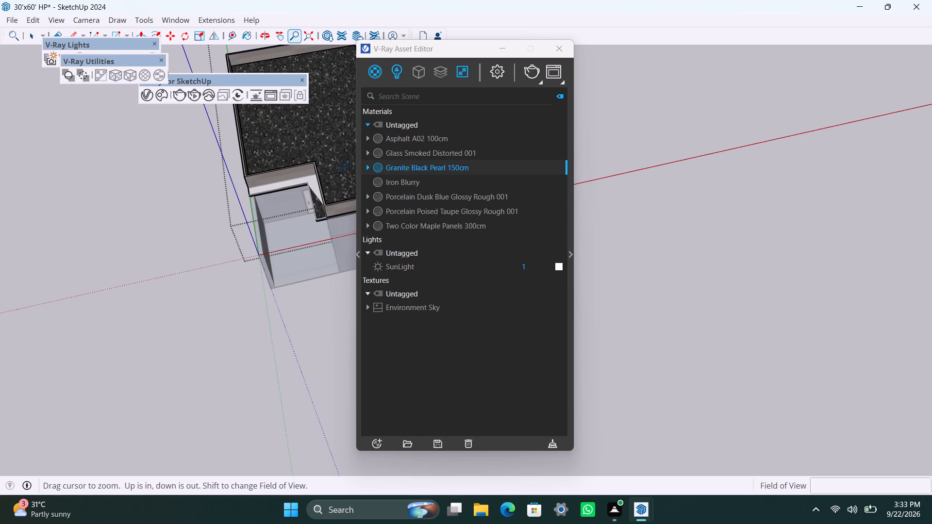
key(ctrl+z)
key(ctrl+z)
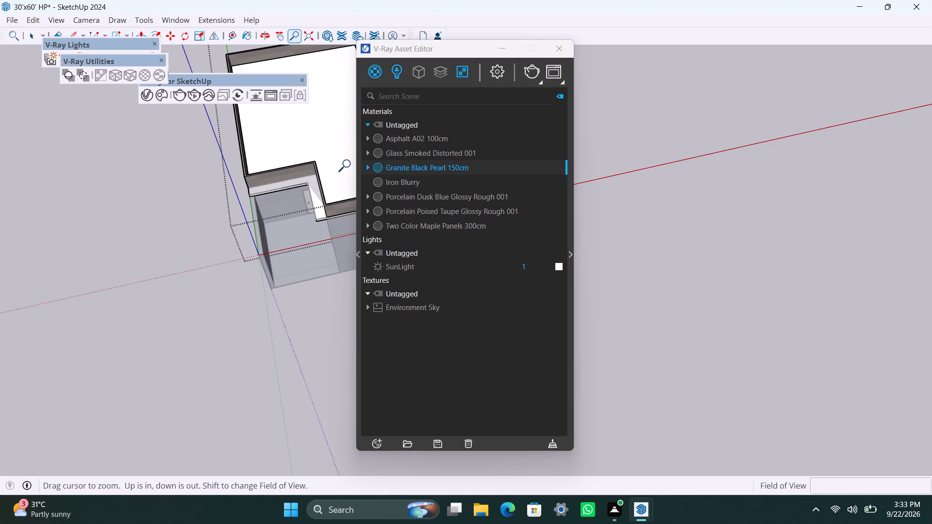
Apply Iron Blurry to the frame of the long side wall's window nearest the porch, with the bounding-box-fitted cubic projection.
key(space)
click(254, 265)
scroll(208, 342, down, 4)
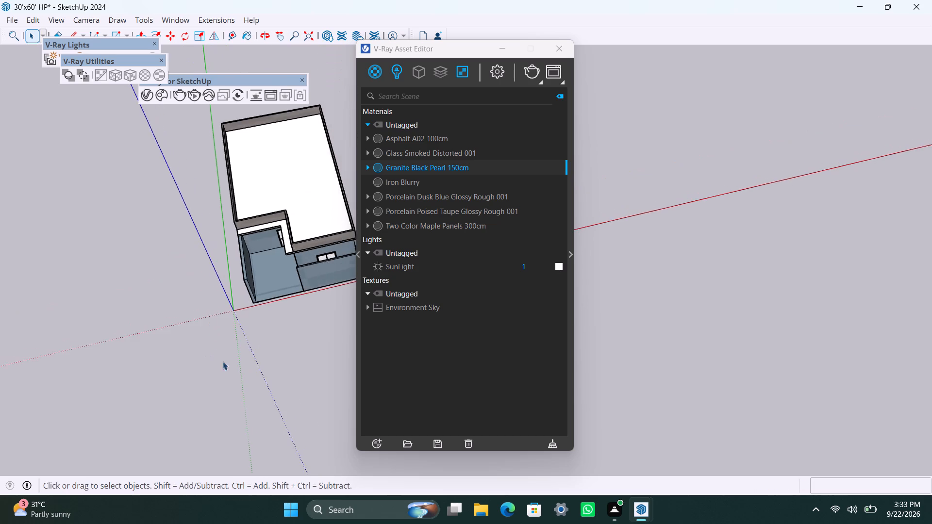
middle_drag(223, 351, 258, 224)
scroll(252, 348, up, 4)
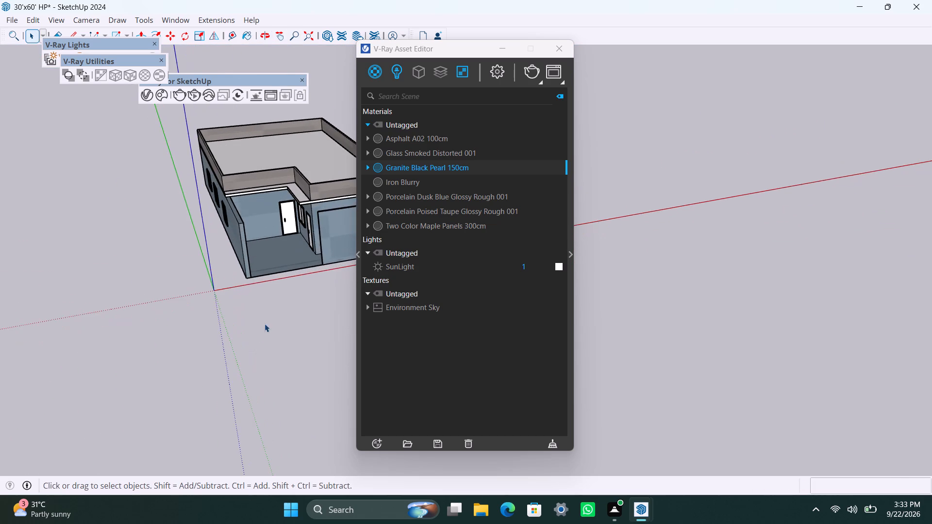
middle_drag(203, 354, 413, 340)
scroll(254, 352, up, 3)
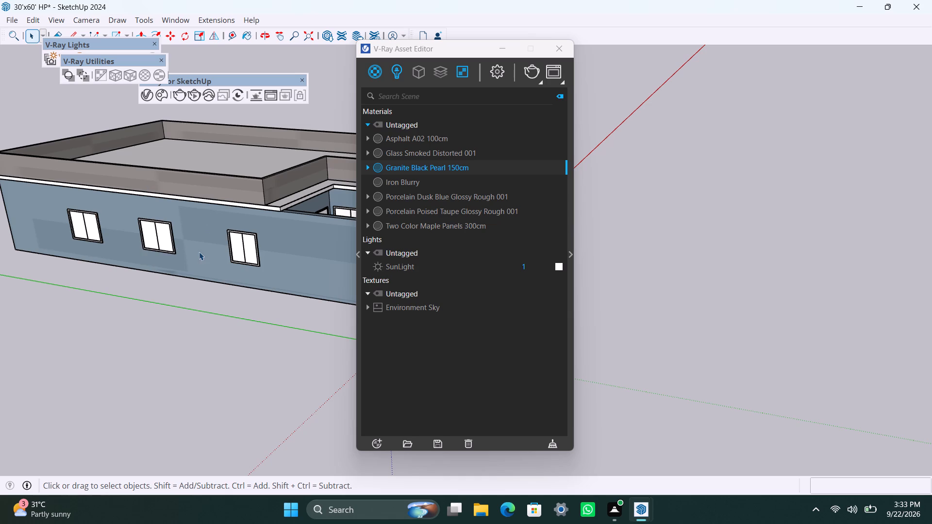
scroll(199, 252, up, 9)
middle_drag(319, 377, 372, 381)
scroll(285, 363, up, 2)
middle_drag(285, 362, 269, 373)
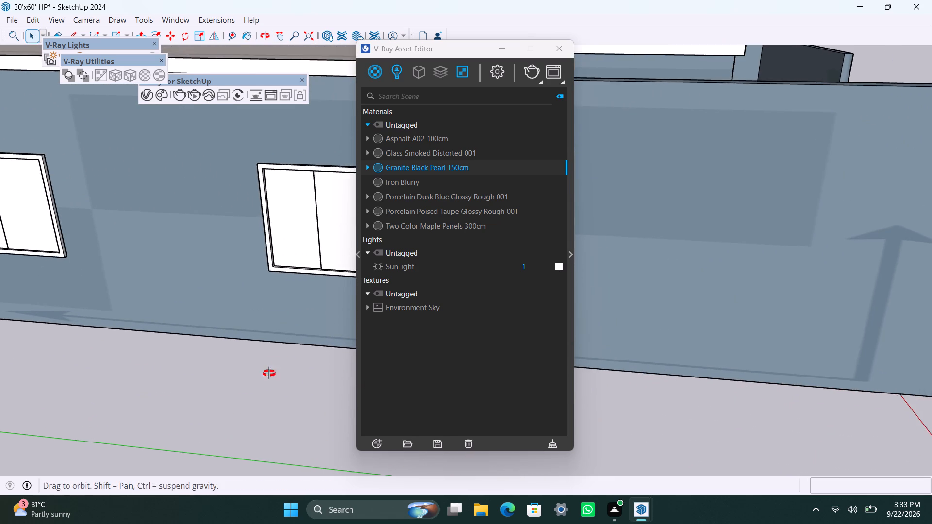
middle_drag(269, 373, 188, 406)
scroll(233, 377, up, 2)
middle_drag(222, 390, 313, 201)
scroll(265, 237, down, 5)
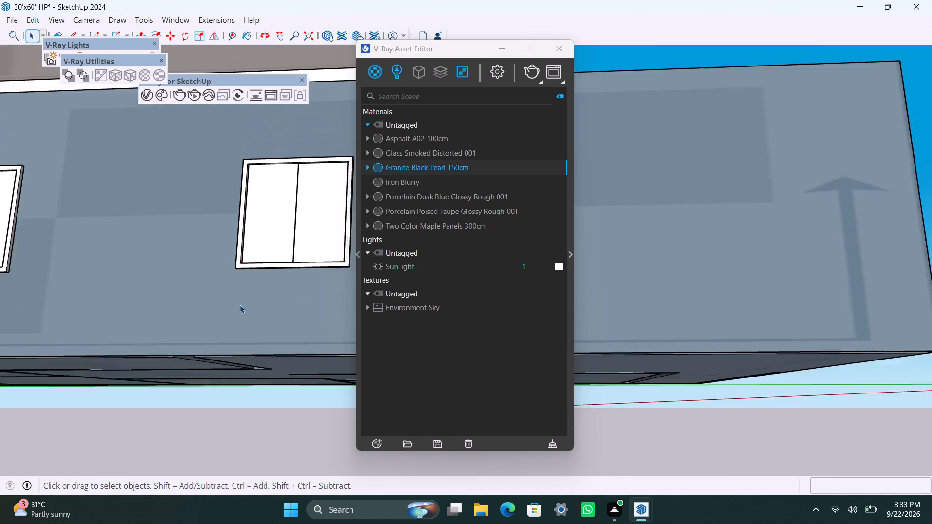
scroll(240, 305, down, 1)
middle_drag(236, 324, 258, 386)
scroll(262, 342, up, 6)
scroll(252, 297, up, 3)
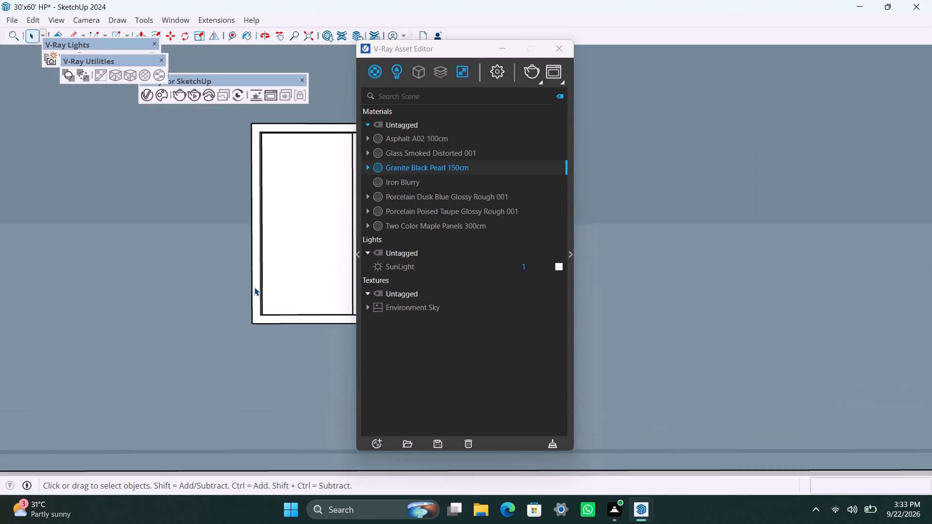
triple_click(254, 286)
double_click(255, 286)
click(255, 286)
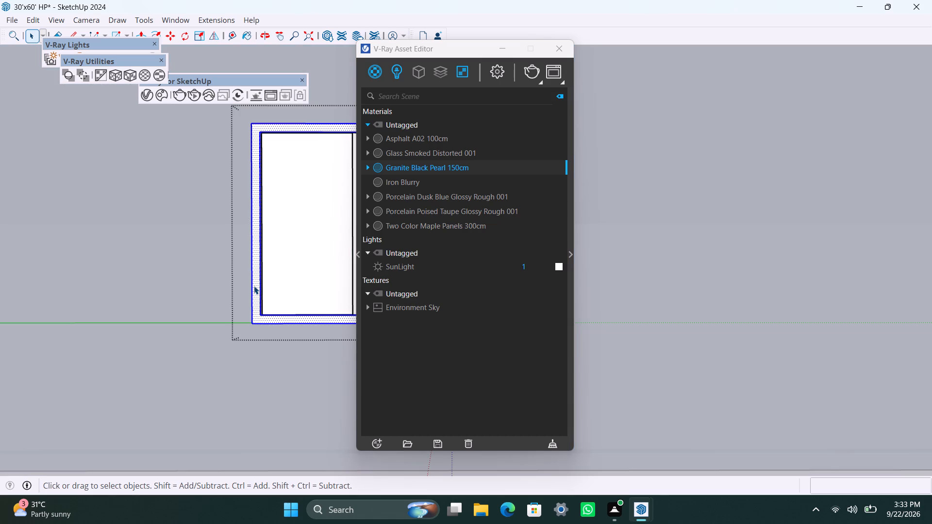
triple_click(254, 286)
click(254, 286)
click(405, 182)
right_click(405, 182)
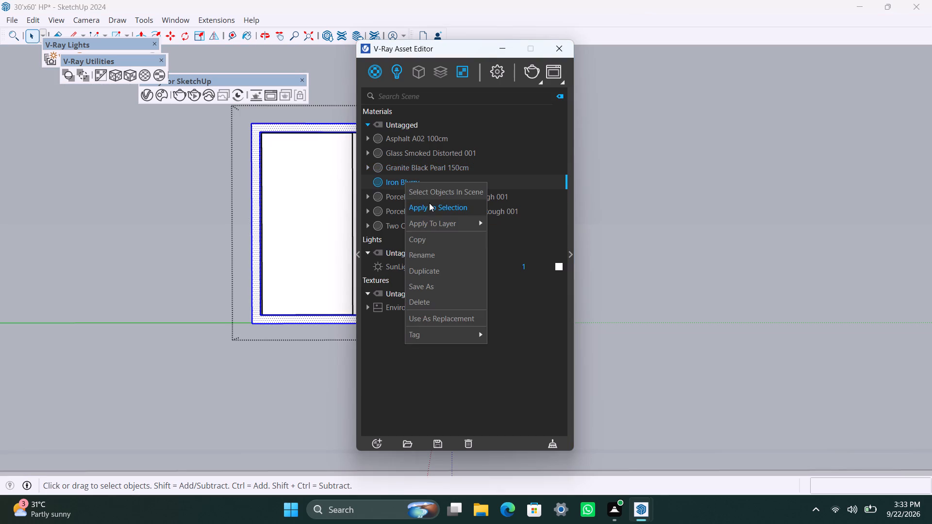
click(430, 203)
click(129, 72)
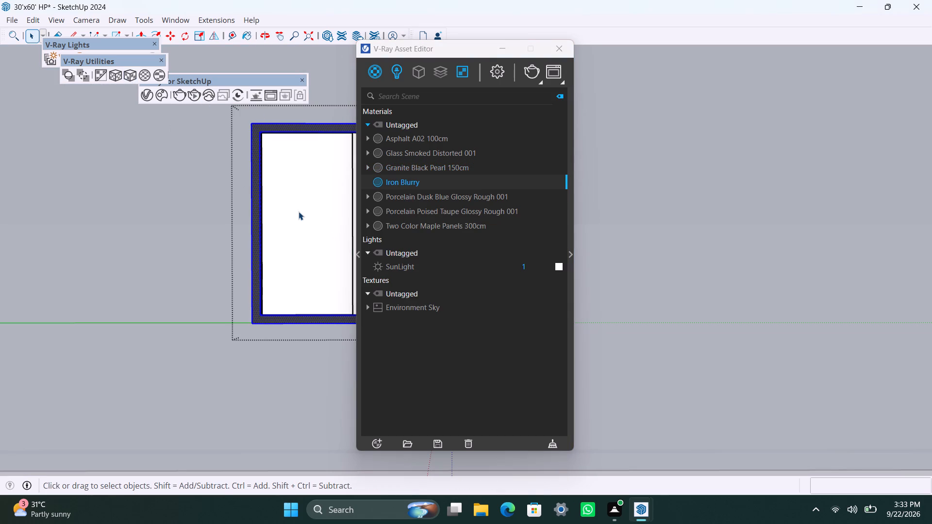
Apply Glass Smoked Distorted 001 to both panes of the same window with the bounding-box-fitted cubic projection.
click(298, 212)
scroll(310, 231, down, 3)
middle_drag(307, 255, 205, 286)
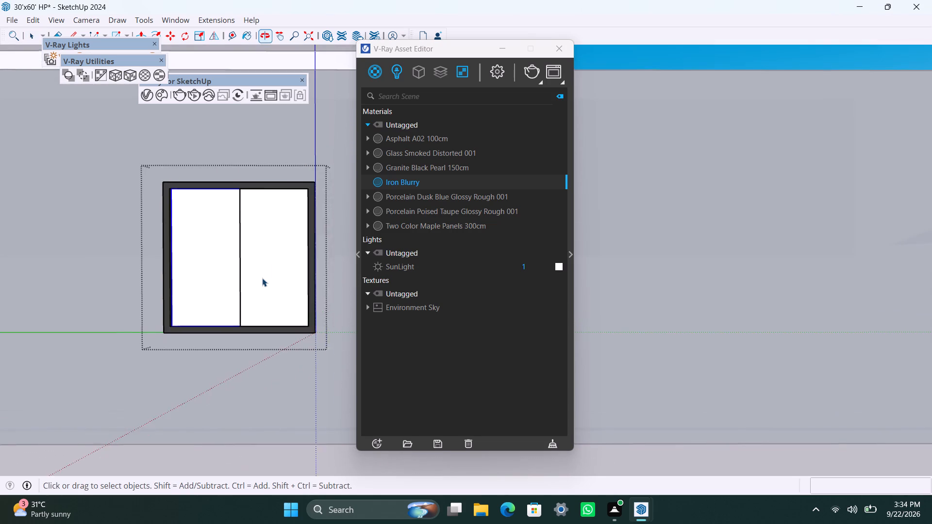
scroll(263, 277, up, 3)
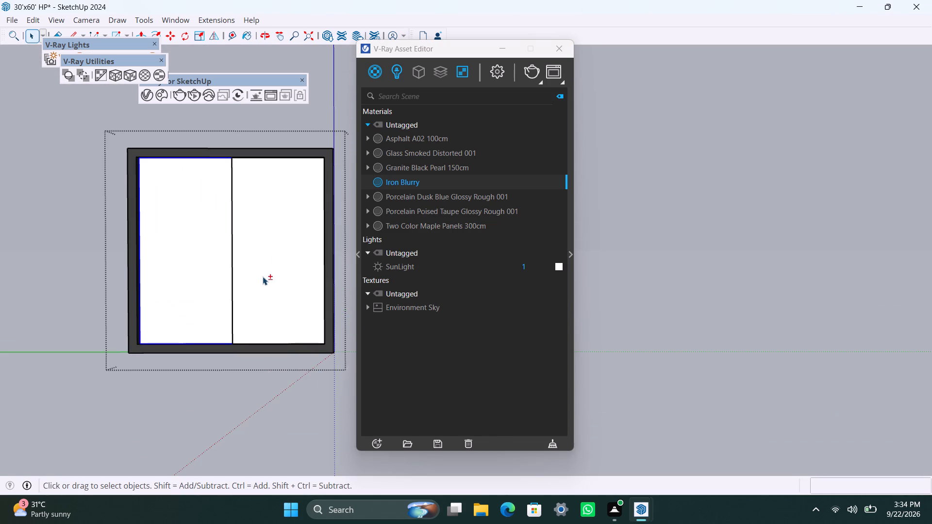
shift+click(263, 276)
click(406, 156)
right_click(406, 155)
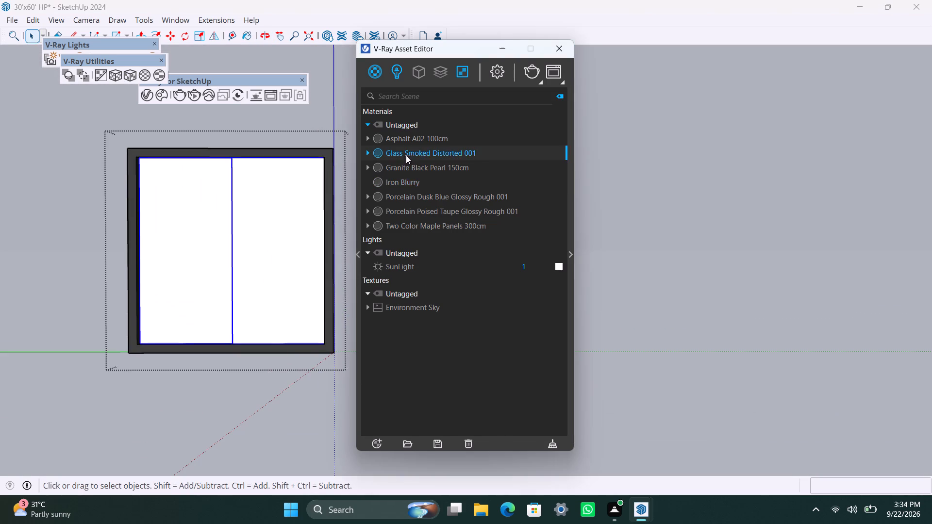
click(429, 178)
click(128, 72)
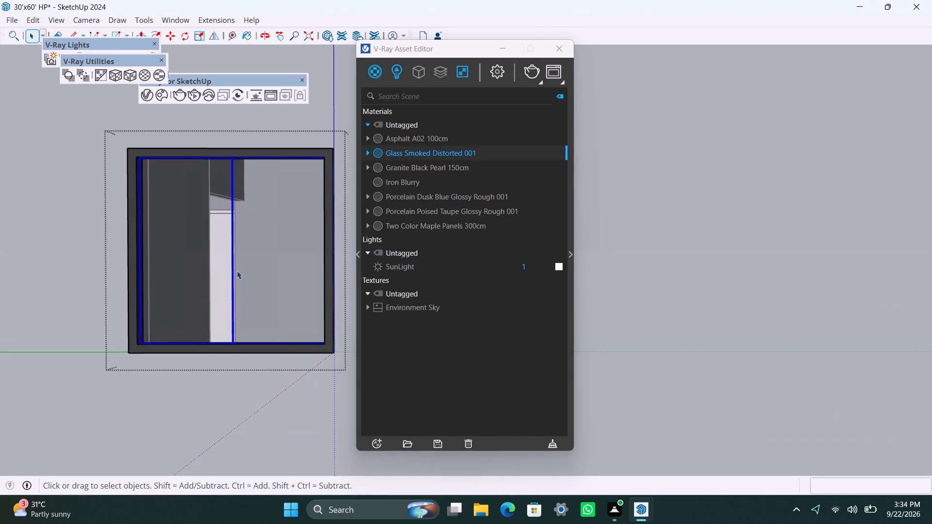
Apply Iron Blurry to the frame of the side wall's middle window with the bounding-box-fitted cubic projection.
scroll(240, 313, down, 17)
middle_drag(195, 354, 315, 359)
scroll(213, 352, down, 3)
middle_drag(163, 371, 163, 371)
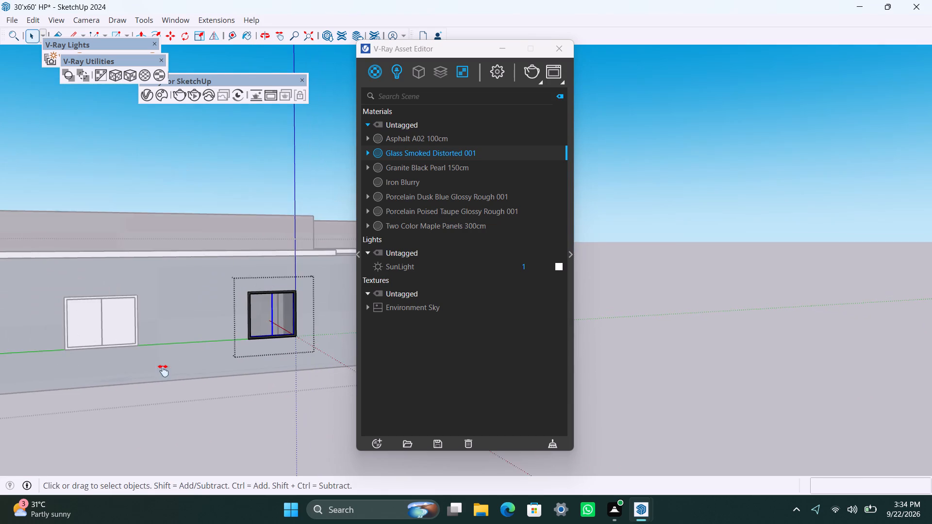
middle_drag(163, 371, 297, 354)
click(181, 376)
scroll(223, 316, up, 8)
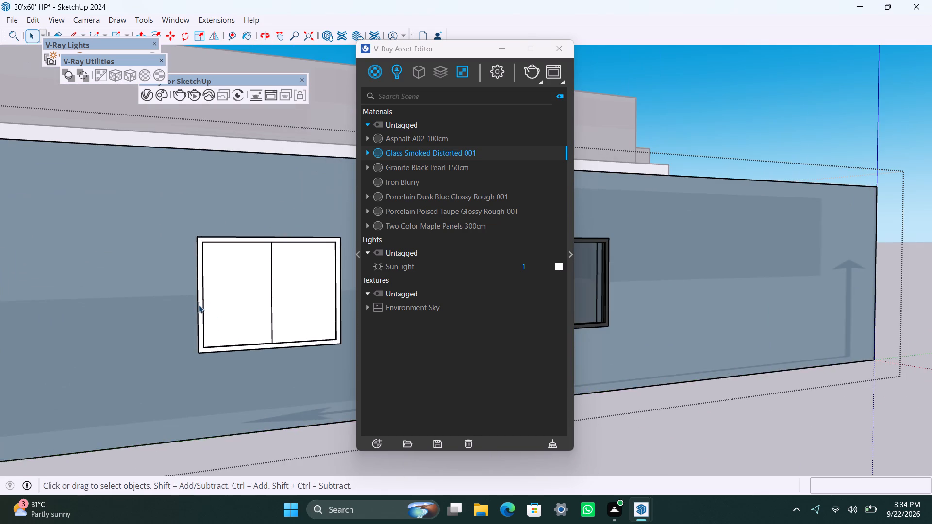
scroll(203, 286, up, 4)
triple_click(199, 282)
click(199, 280)
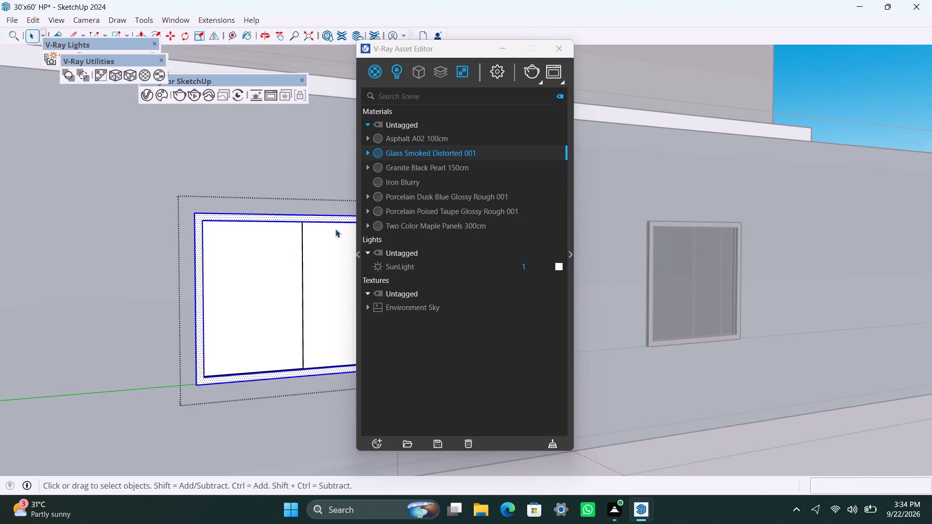
click(396, 178)
right_click(395, 179)
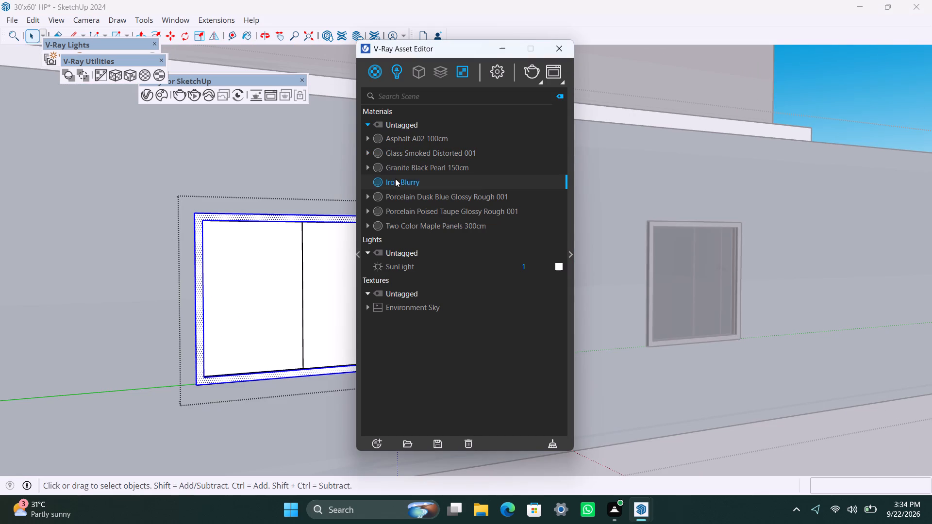
click(411, 200)
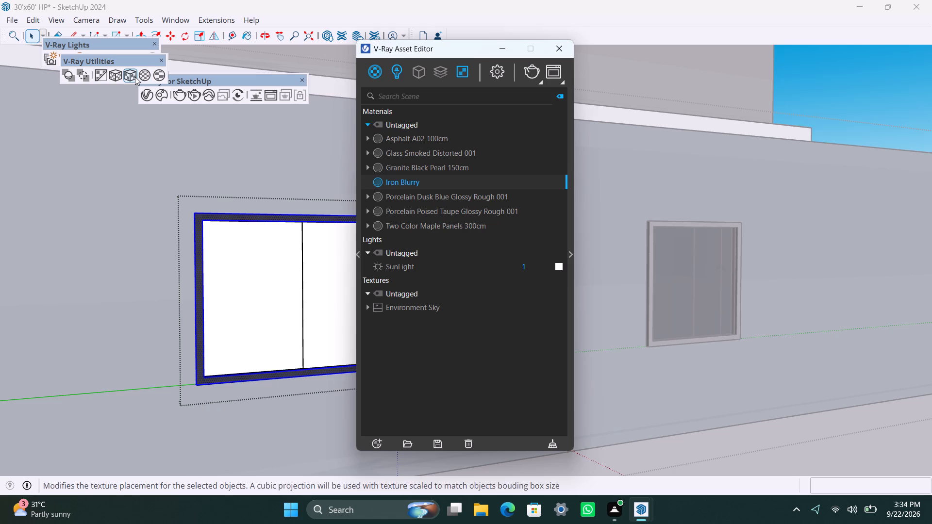
click(135, 77)
Apply Glass Smoked Distorted 001 to both panes of the middle window.
click(303, 299)
click(283, 297)
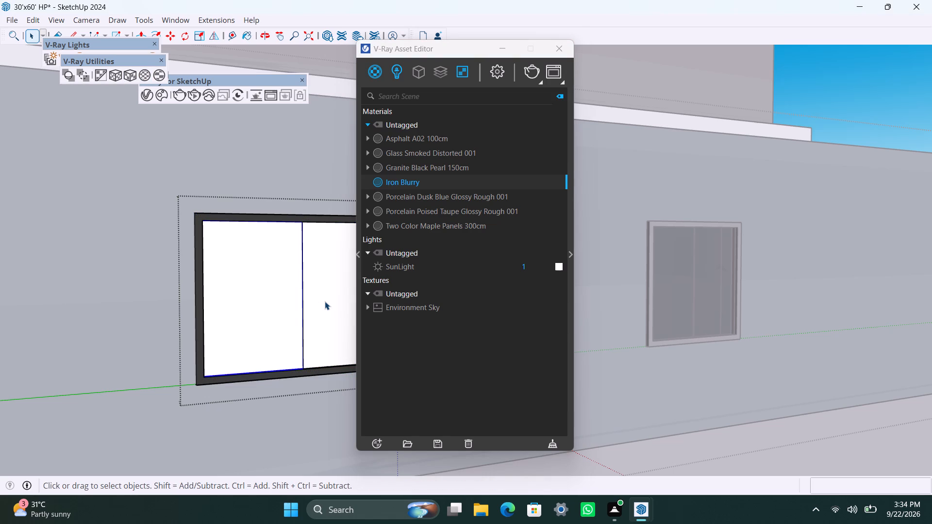
click(323, 301)
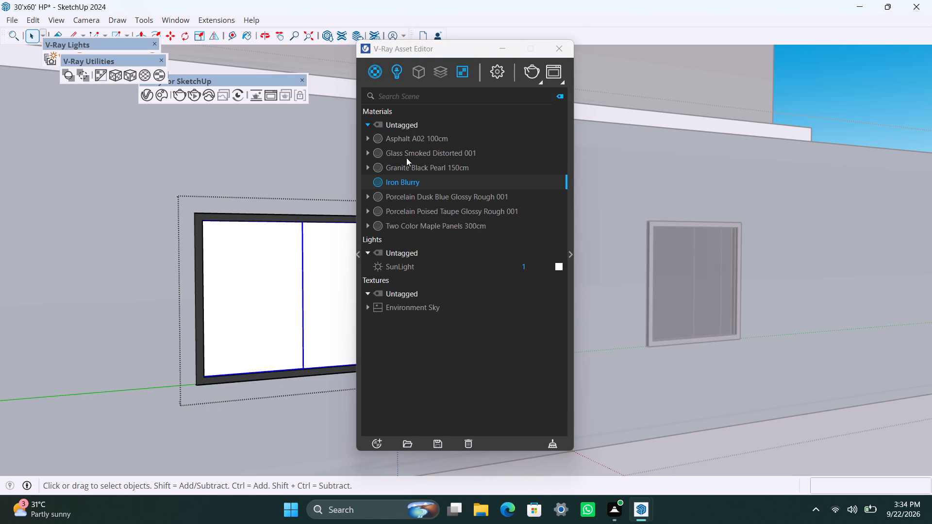
click(406, 158)
right_click(407, 156)
click(419, 176)
Apply Iron Blurry to the frame of the side wall's rearmost window with the bounding-box-fitted cubic projection.
scroll(326, 323, down, 14)
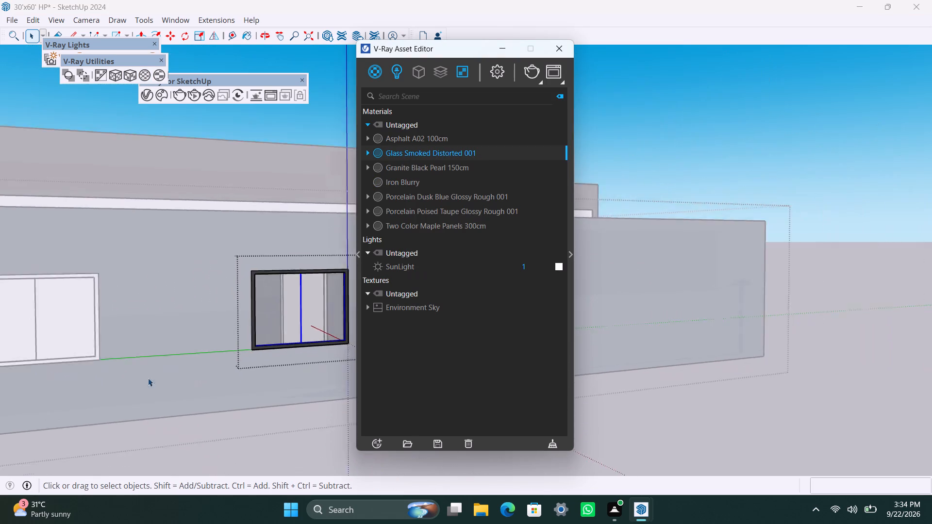
middle_drag(133, 378, 308, 355)
scroll(241, 367, up, 1)
click(232, 387)
scroll(209, 316, up, 5)
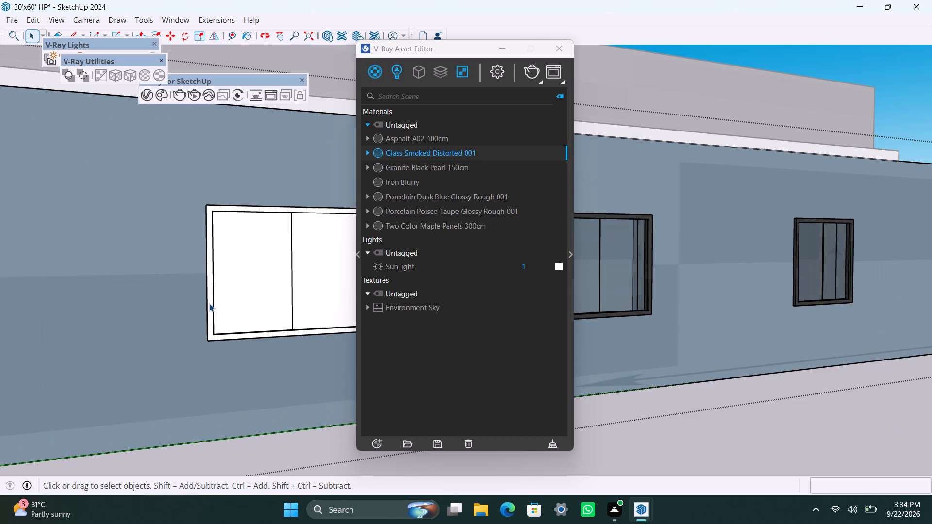
triple_click(209, 301)
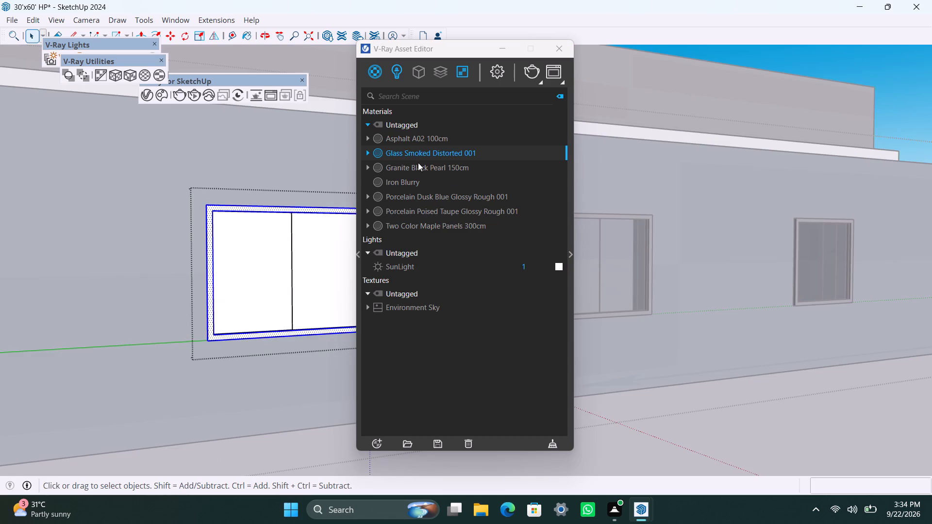
click(411, 179)
right_click(410, 179)
click(426, 199)
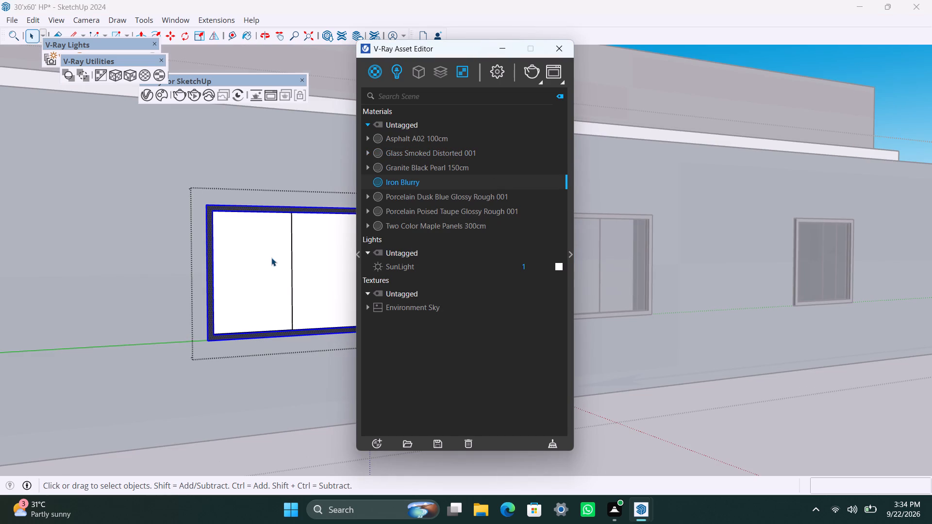
click(132, 74)
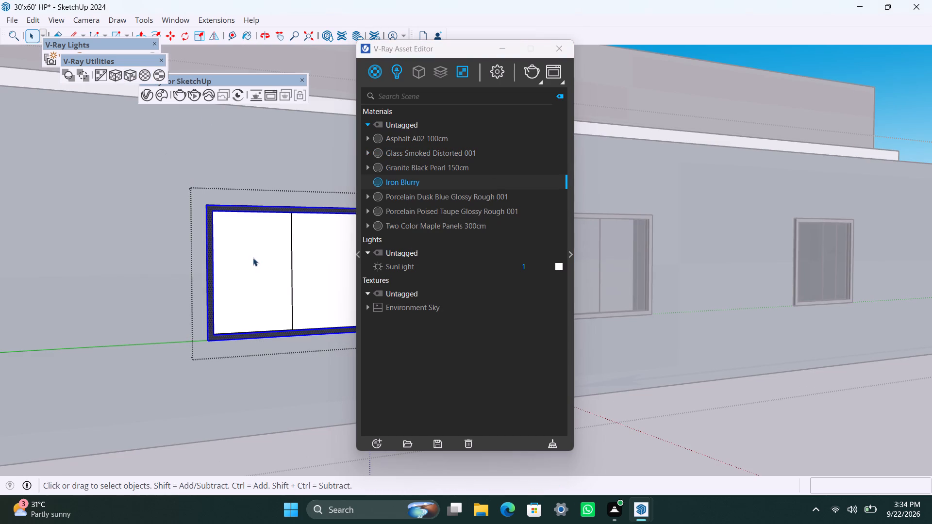
Apply Glass Smoked Distorted 001 to both panes of the rearmost side window.
click(254, 258)
shift+click(306, 264)
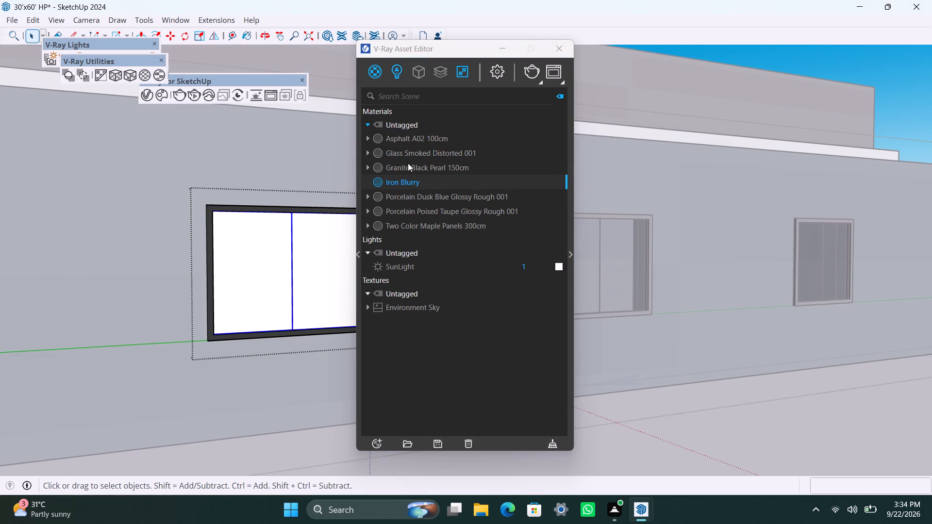
click(410, 156)
right_click(410, 156)
click(433, 181)
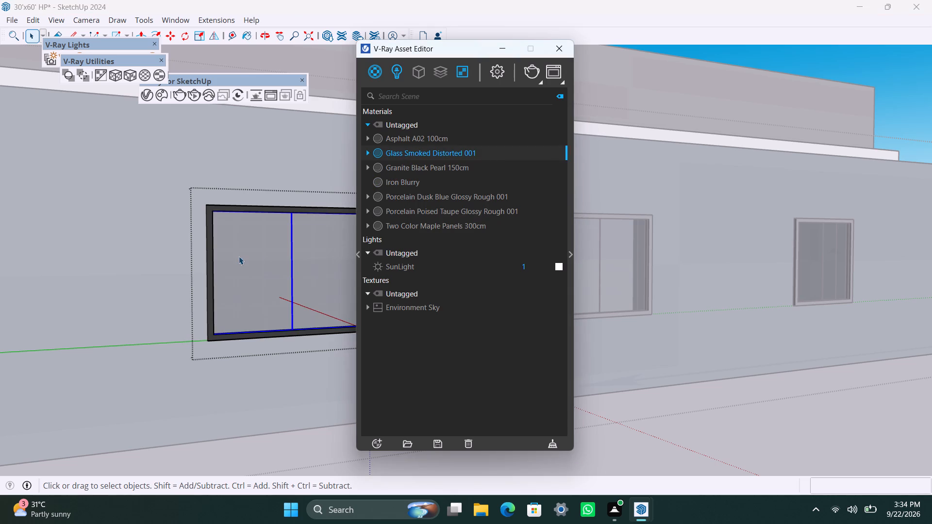
Apply Iron Blurry with a cubic projection to the outer frame of the rear wall's louvred vent nearest the textured side windows.
scroll(237, 255, down, 11)
shift+middle_drag(221, 291, 319, 290)
scroll(228, 295, down, 5)
middle_drag(40, 349, 40, 349)
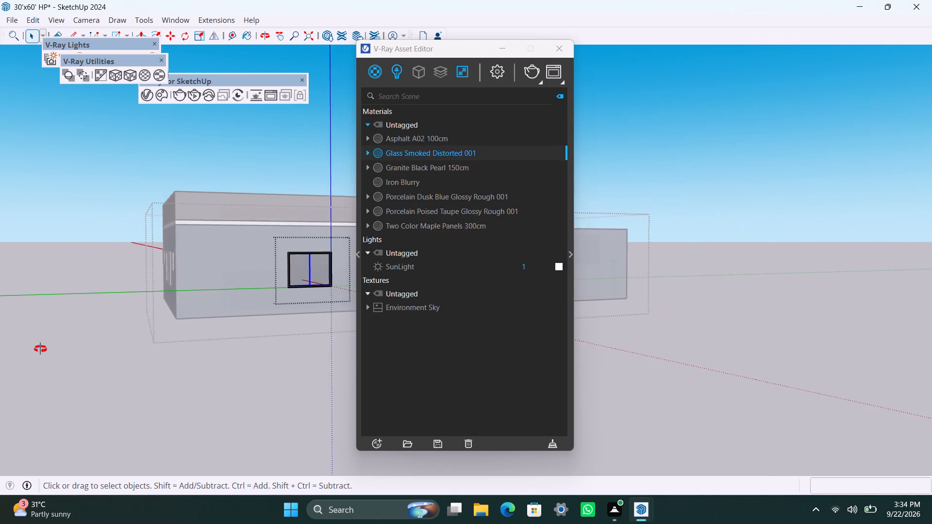
middle_drag(40, 349, 250, 378)
scroll(248, 356, down, 4)
shift+middle_drag(135, 341, 73, 352)
scroll(110, 380, up, 3)
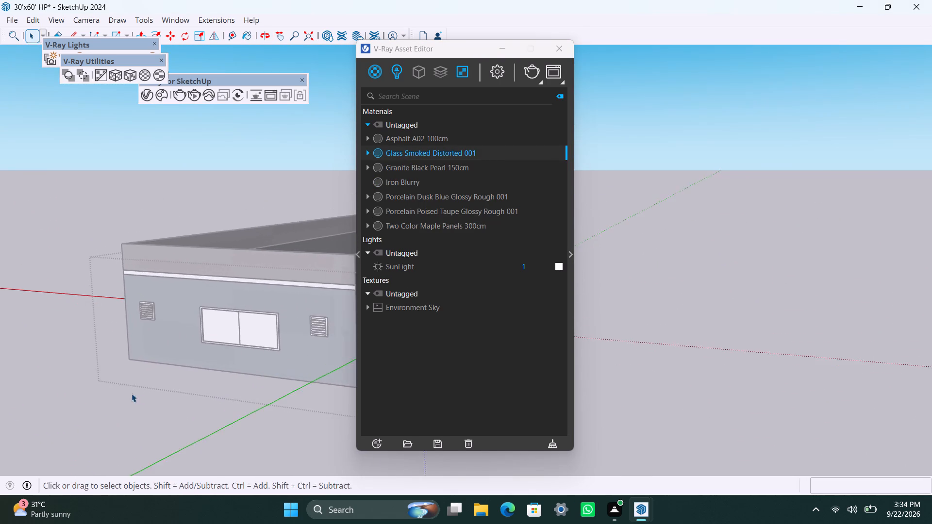
middle_drag(151, 397, 200, 406)
scroll(198, 397, down, 4)
shift+middle_drag(199, 389, 115, 361)
scroll(187, 419, up, 3)
middle_drag(195, 419, 220, 423)
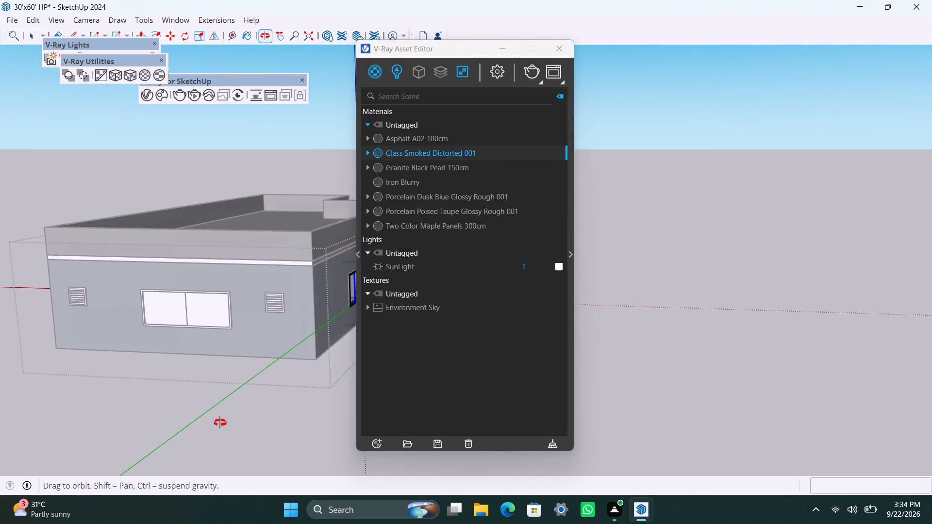
middle_drag(220, 423, 222, 424)
scroll(298, 353, up, 5)
click(285, 319)
scroll(284, 312, up, 5)
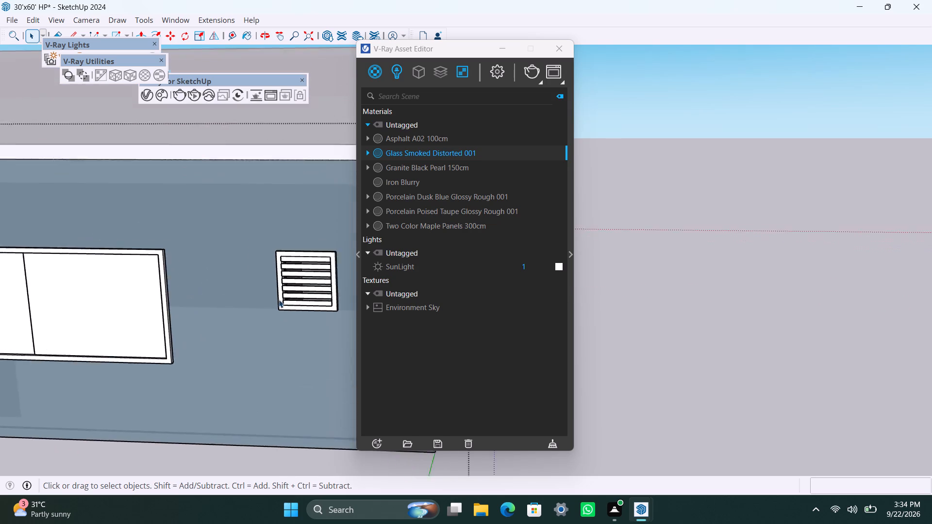
scroll(279, 299, up, 5)
triple_click(279, 279)
click(279, 279)
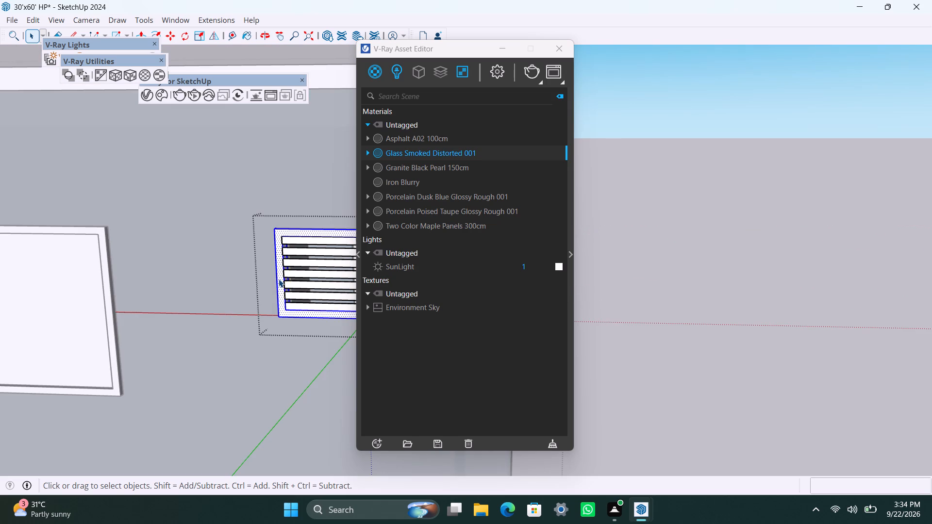
click(408, 180)
right_click(410, 179)
click(424, 204)
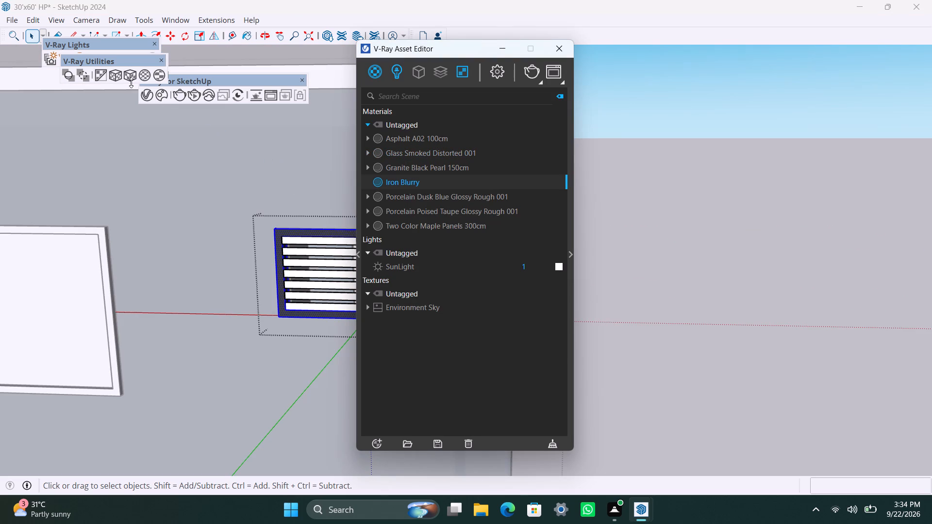
click(123, 75)
scroll(321, 287, up, 3)
shift+middle_drag(297, 271, 239, 273)
scroll(255, 246, up, 2)
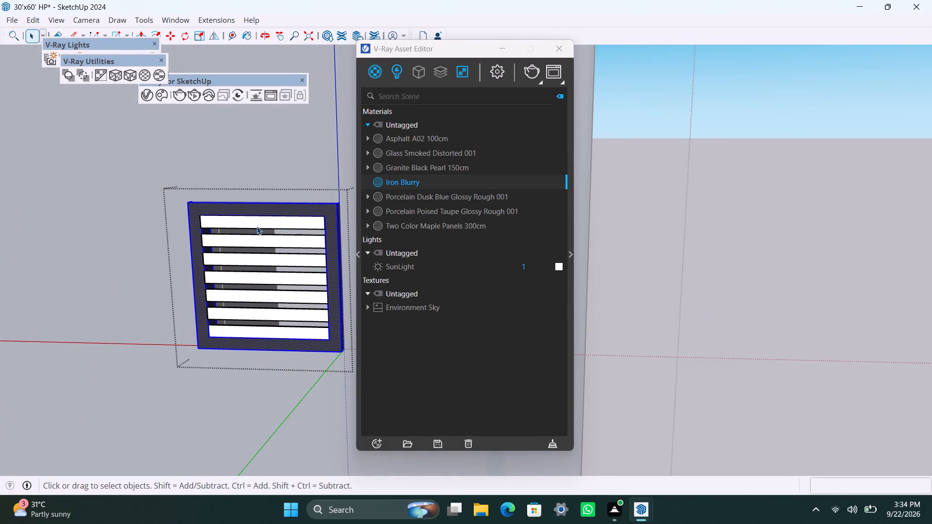
Apply Glass Smoked Distorted 001 to all seven slats of the rear wall's louvred vent.
click(257, 225)
shift+click(266, 243)
shift+click(269, 254)
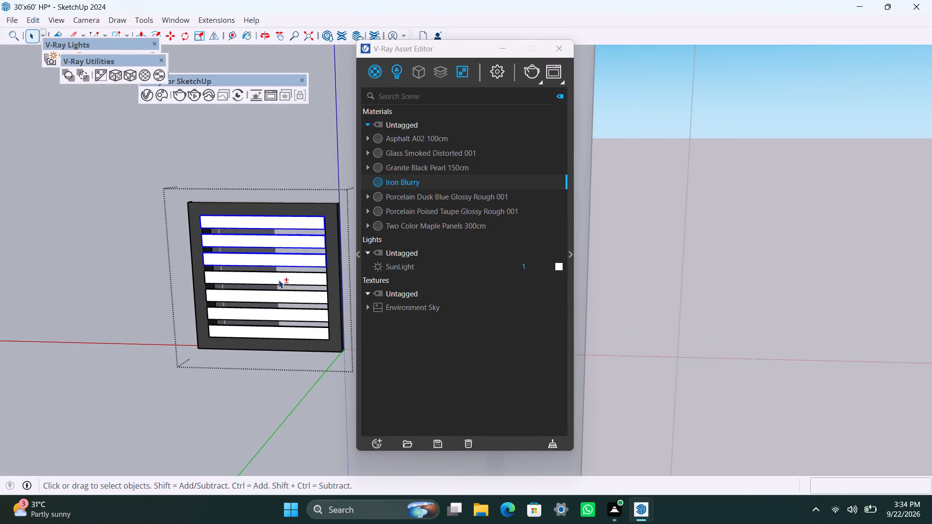
shift+click(279, 280)
shift+click(281, 294)
shift+click(290, 313)
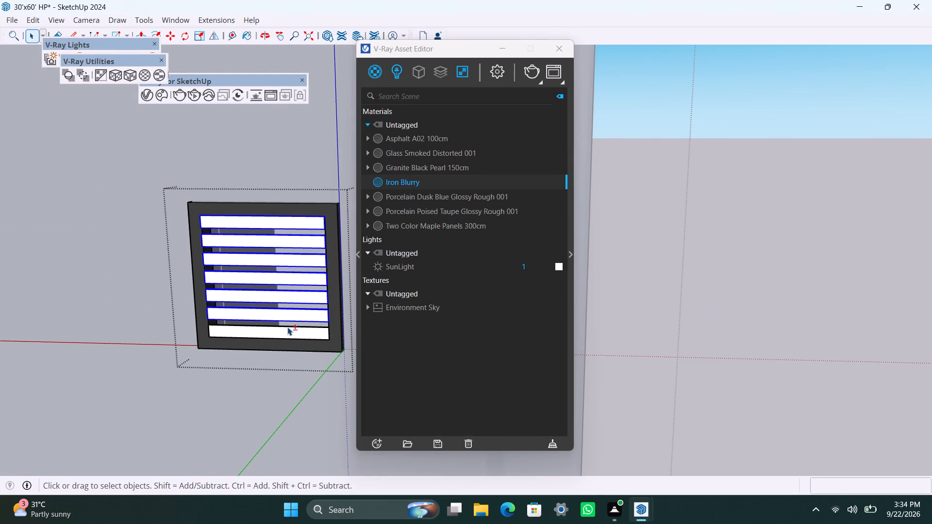
shift+click(287, 327)
click(410, 158)
right_click(410, 158)
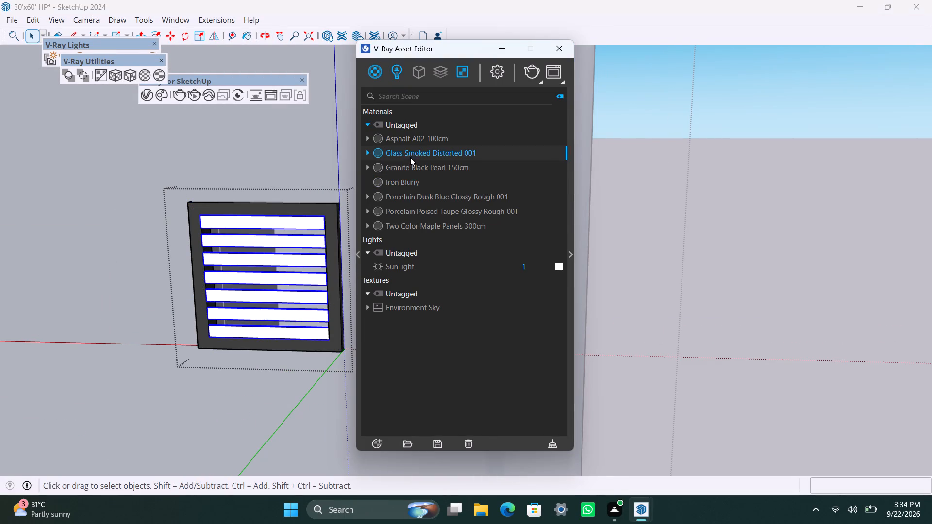
click(425, 190)
click(427, 185)
Apply Iron Blurry with a cubic projection to the frame of the rear wall's wide two-pane window.
scroll(359, 234, down, 14)
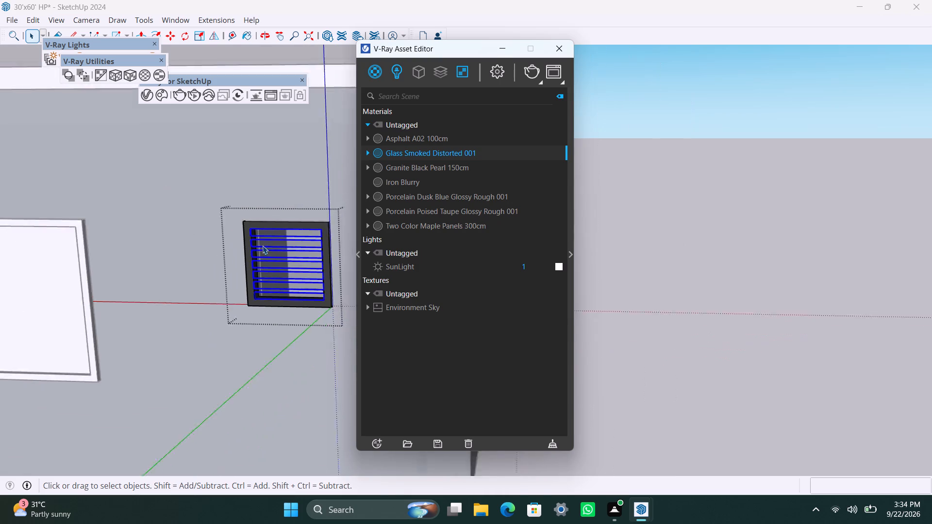
scroll(263, 246, down, 6)
shift+middle_drag(199, 281, 315, 289)
scroll(116, 300, up, 10)
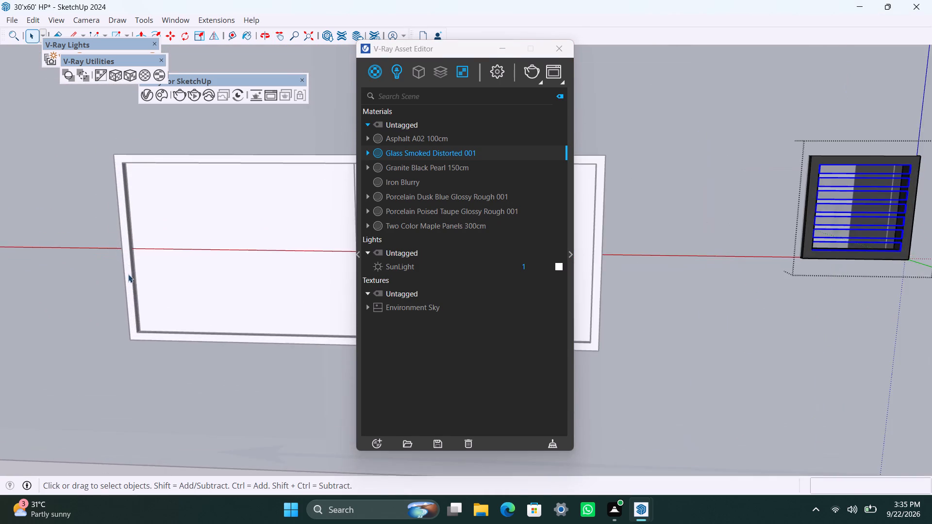
triple_click(129, 273)
click(130, 273)
triple_click(130, 273)
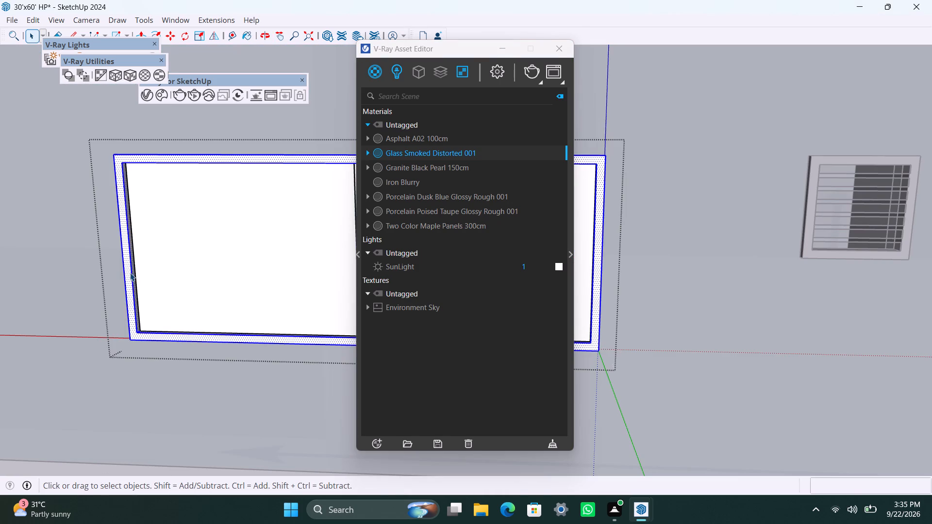
click(412, 182)
right_click(408, 182)
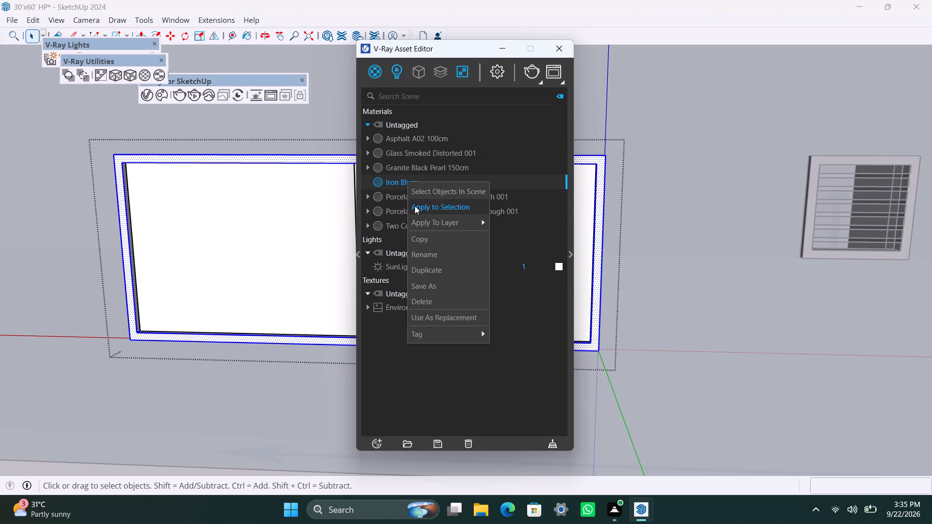
click(415, 206)
click(130, 72)
Apply Glass Smoked Distorted 001 to both panes of the rear wall's wide window.
click(247, 234)
scroll(245, 235, down, 2)
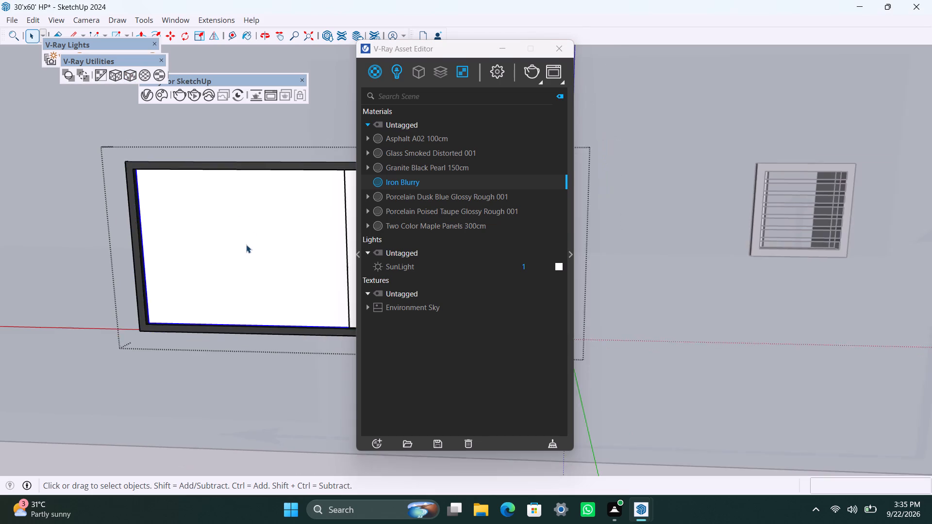
scroll(246, 245, down, 9)
shift+click(325, 251)
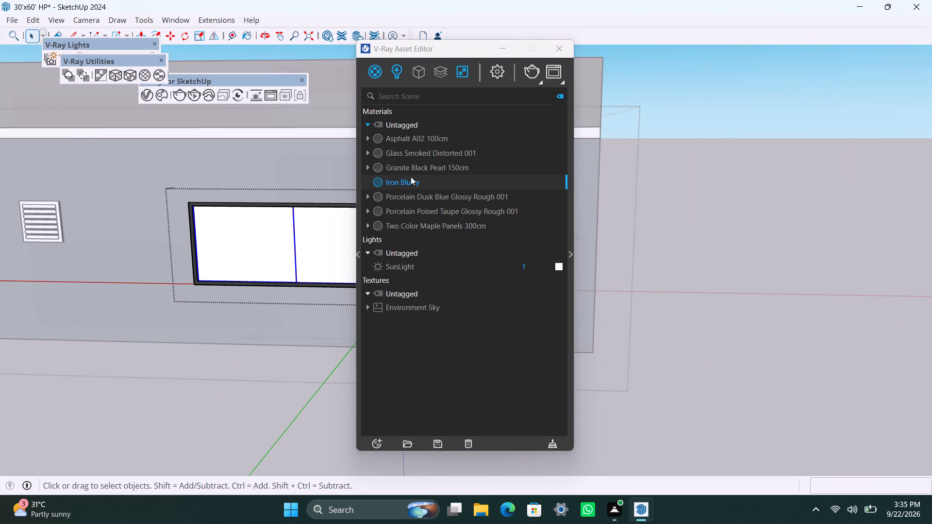
click(415, 154)
right_click(415, 153)
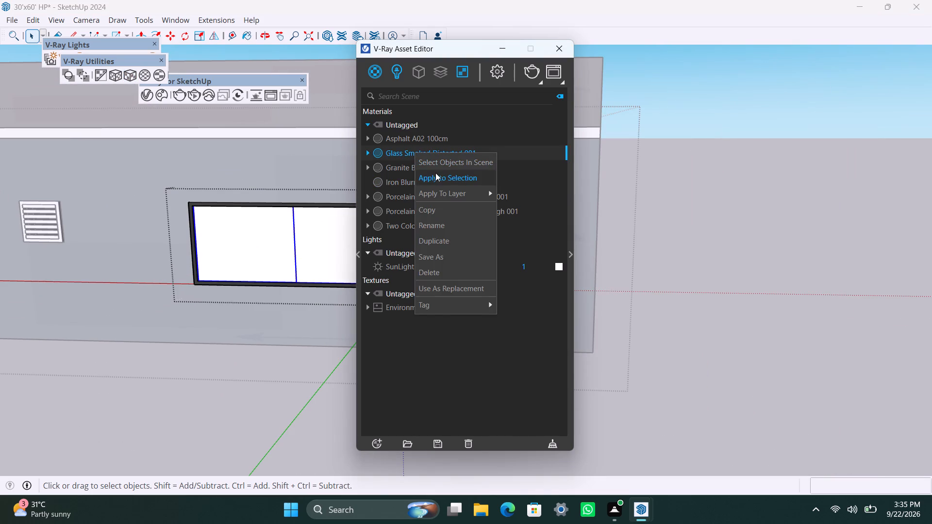
click(435, 173)
Apply Iron Blurry to the outer frame of the untextured louvred vent on the other side of the rear window.
scroll(308, 228, down, 12)
shift+middle_drag(146, 248, 225, 296)
scroll(230, 280, up, 9)
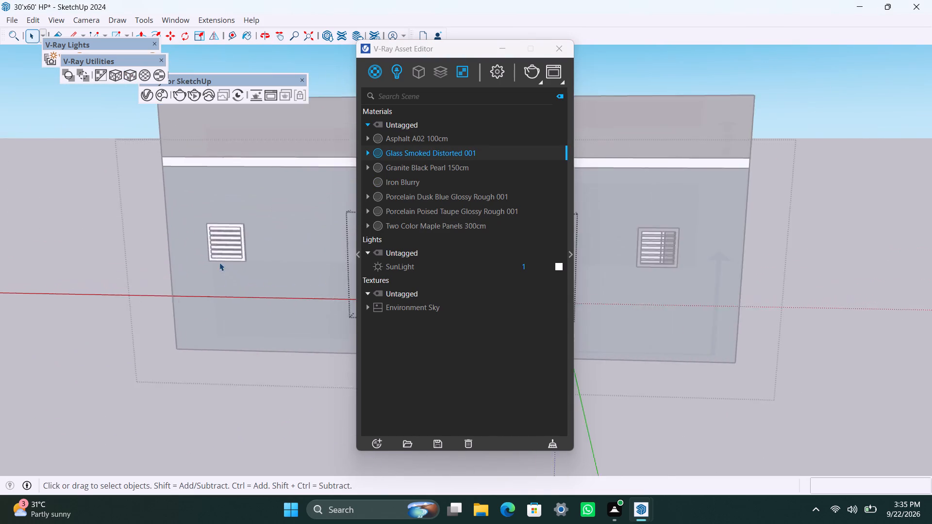
scroll(219, 262, up, 11)
triple_click(195, 226)
click(194, 225)
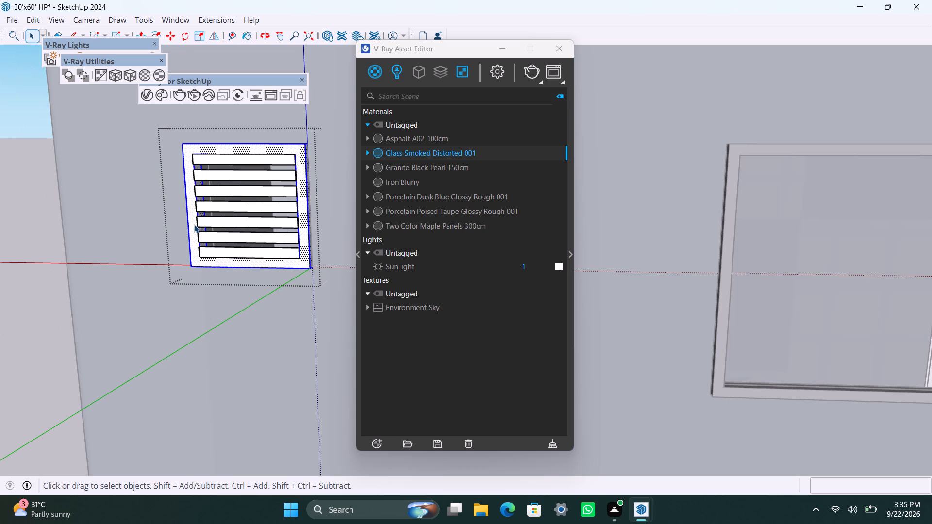
click(417, 179)
right_click(417, 179)
click(436, 203)
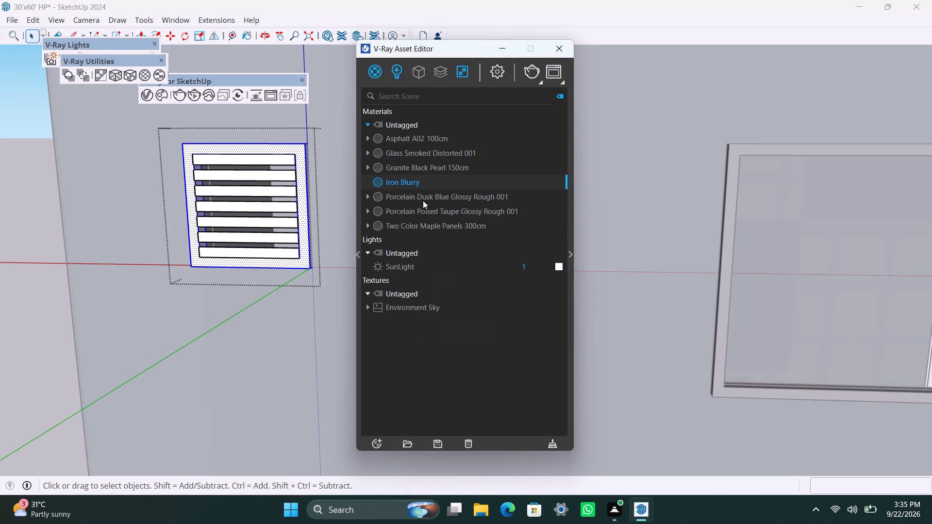
Apply Glass Smoked Distorted 001 to all seven slats of the rear wall's second vent.
click(268, 161)
shift+click(273, 169)
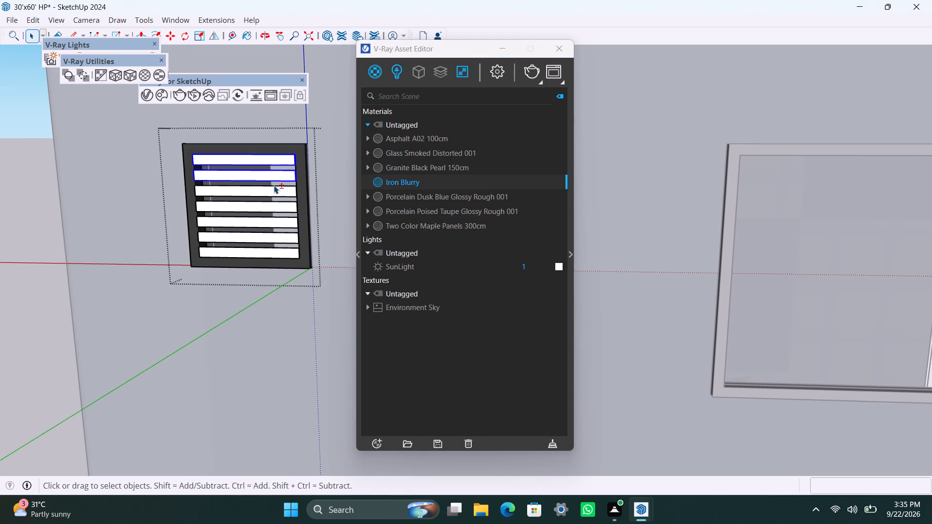
shift+click(274, 186)
shift+click(277, 205)
shift+click(278, 221)
shift+click(278, 236)
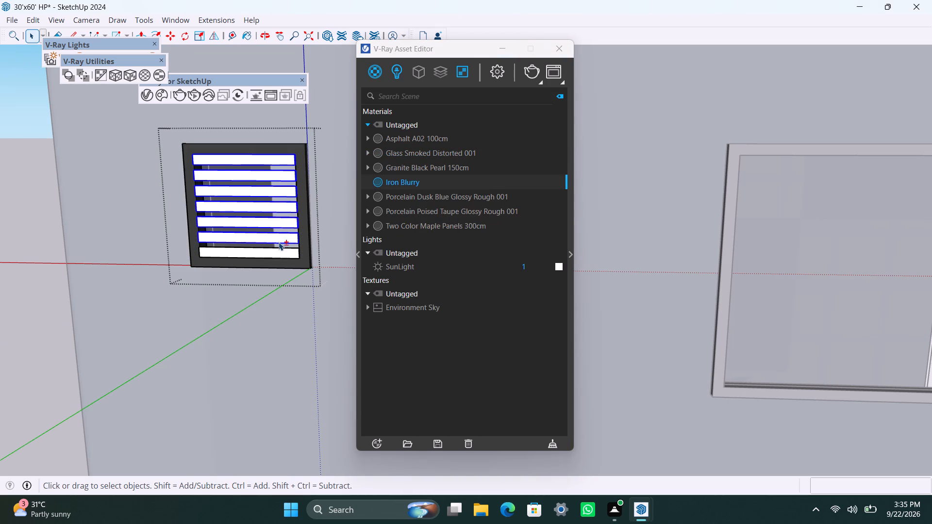
shift+click(279, 247)
right_click(424, 152)
click(446, 176)
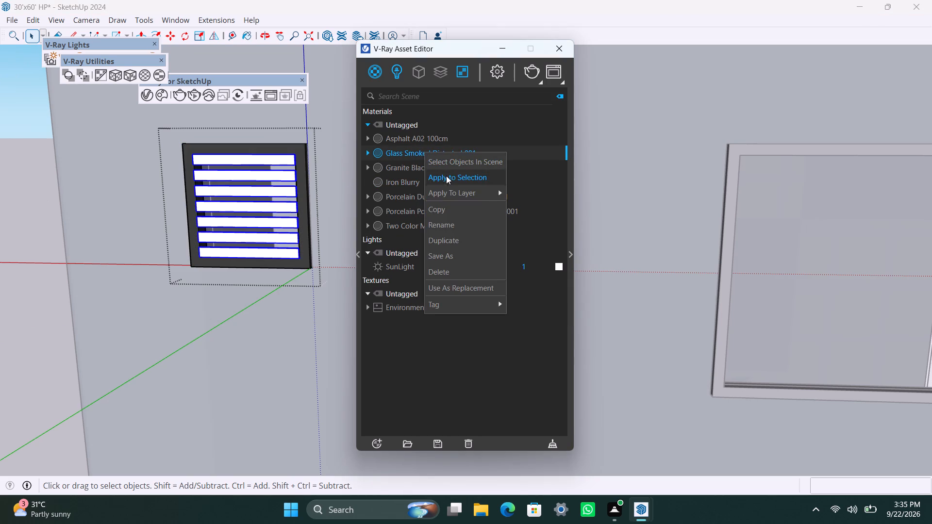
Apply Iron Blurry to the frame of the rearmost window on the untextured side wall.
scroll(188, 198, down, 20)
scroll(188, 198, down, 14)
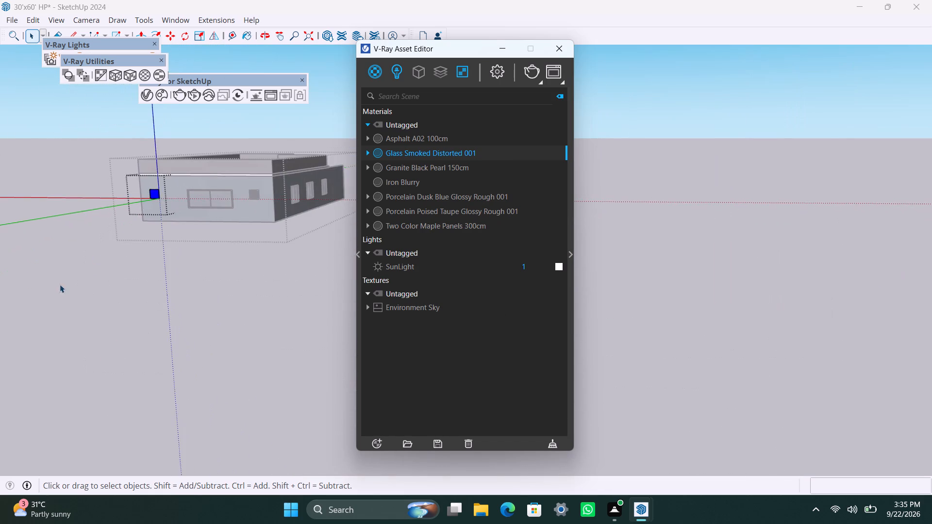
middle_drag(62, 284, 306, 306)
scroll(63, 284, up, 1)
scroll(260, 276, up, 2)
scroll(114, 337, down, 1)
middle_drag(125, 348, 251, 367)
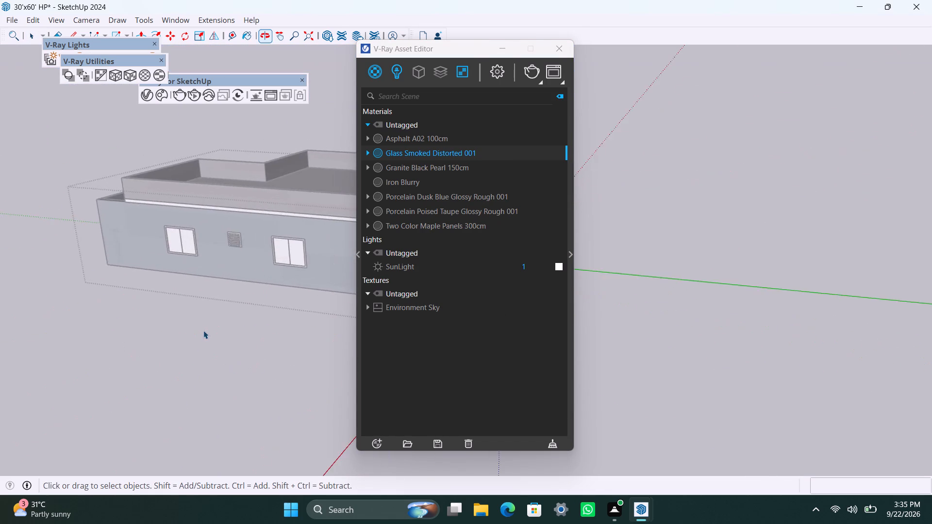
scroll(203, 330, down, 5)
click(107, 372)
scroll(126, 336, down, 4)
middle_drag(110, 339, 121, 383)
scroll(135, 357, up, 3)
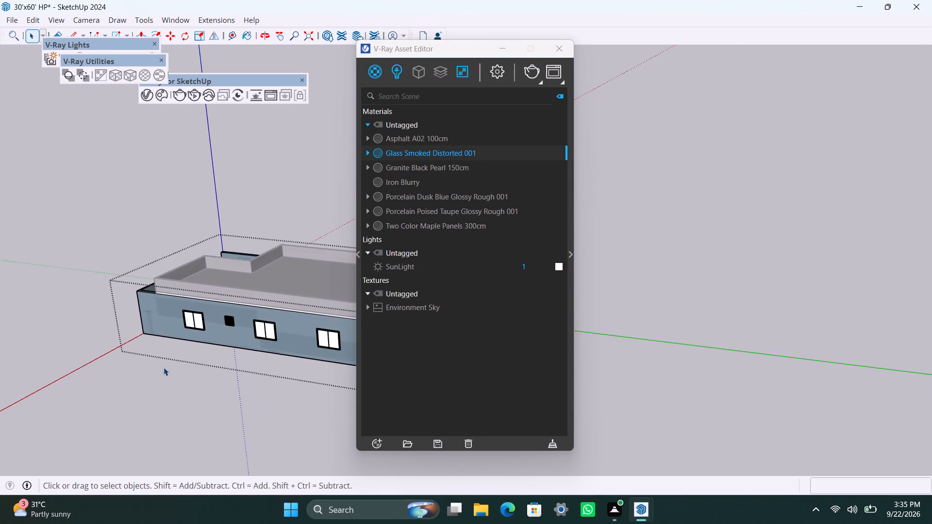
middle_drag(166, 363, 101, 261)
scroll(216, 346, up, 5)
middle_drag(177, 342, 271, 350)
scroll(313, 276, up, 4)
shift+middle_drag(293, 248, 255, 278)
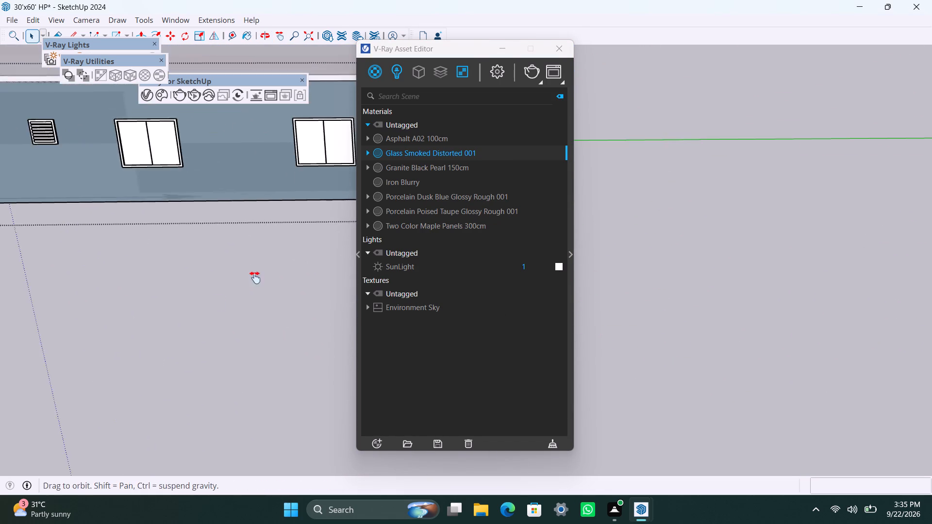
shift+middle_drag(255, 278, 185, 336)
scroll(189, 289, up, 14)
triple_click(187, 216)
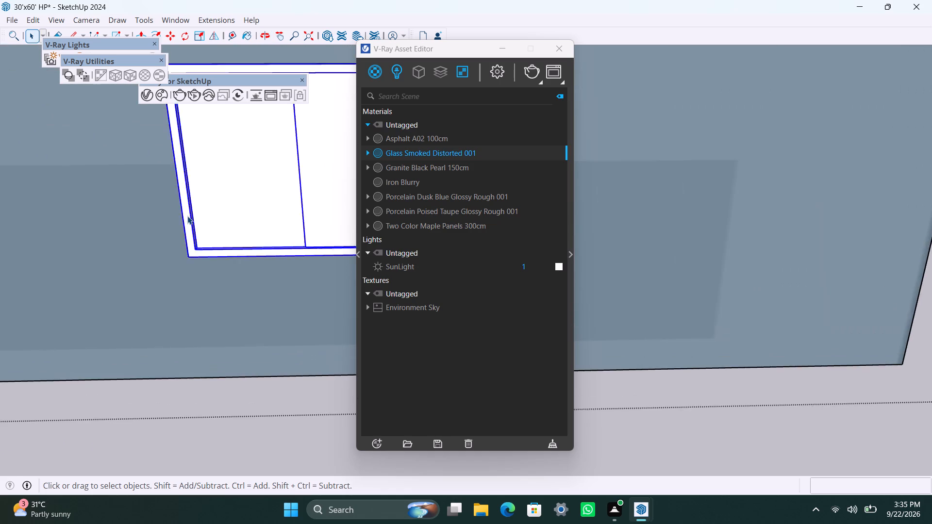
click(187, 216)
click(406, 179)
right_click(405, 178)
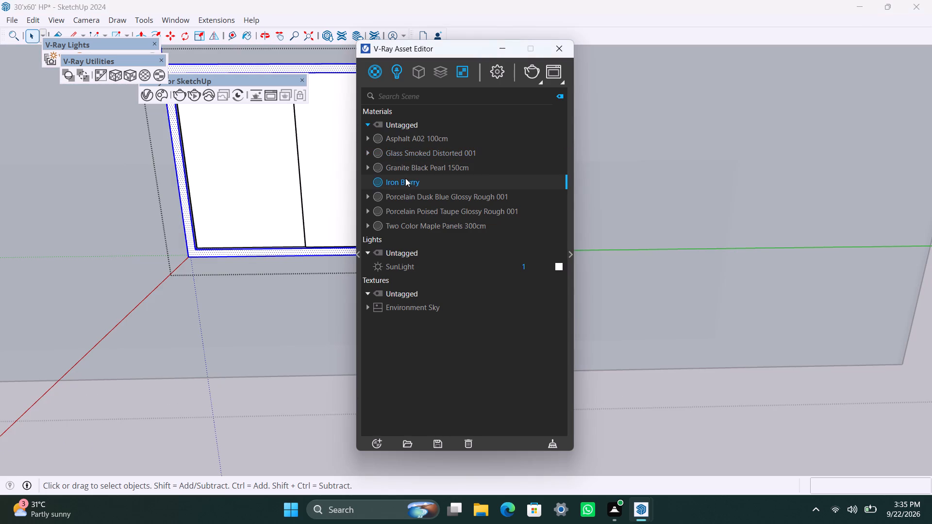
click(419, 204)
Apply Glass Smoked Distorted 001 to both panes of that side wall's rearmost window.
click(247, 169)
shift+click(314, 173)
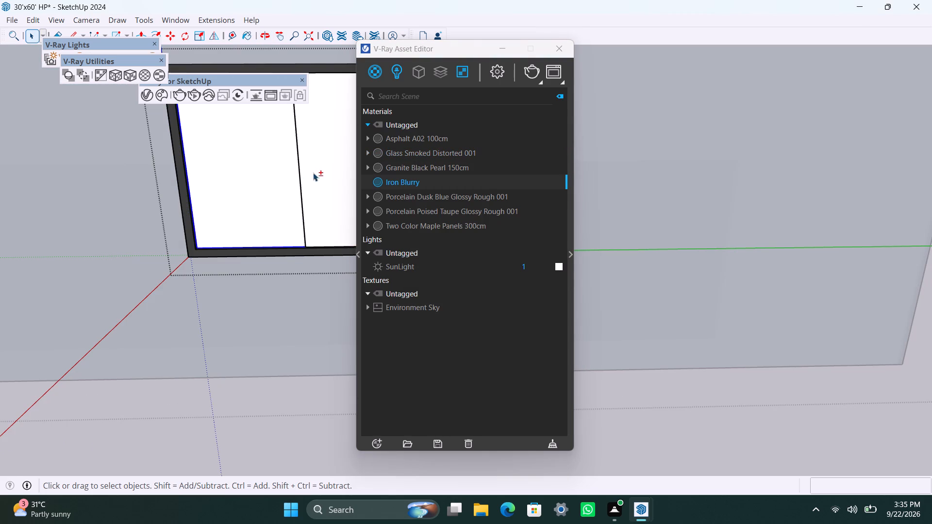
click(440, 153)
right_click(438, 152)
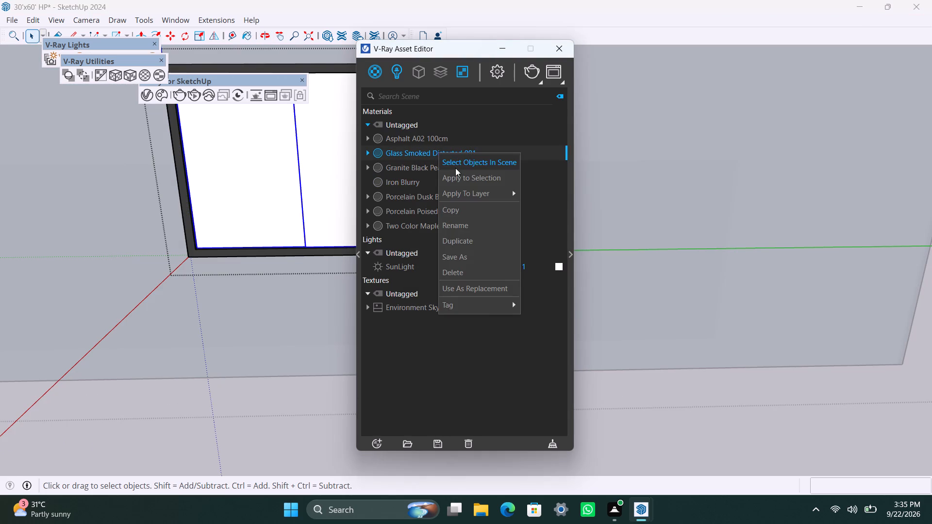
click(457, 180)
Apply Iron Blurry to the frame of the same side wall's middle window, between the louvred vent and the textured window.
scroll(274, 211, down, 20)
shift+middle_drag(197, 295, 290, 310)
scroll(216, 271, up, 1)
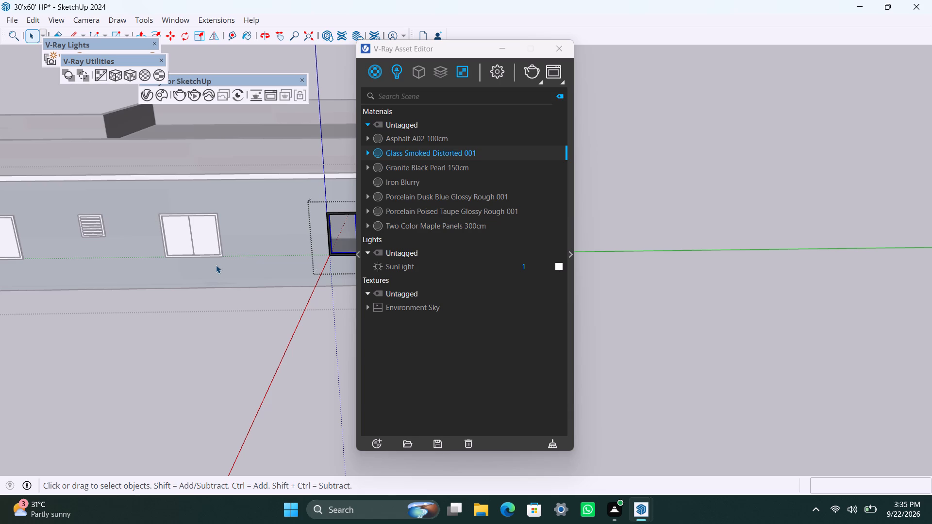
scroll(178, 252, up, 8)
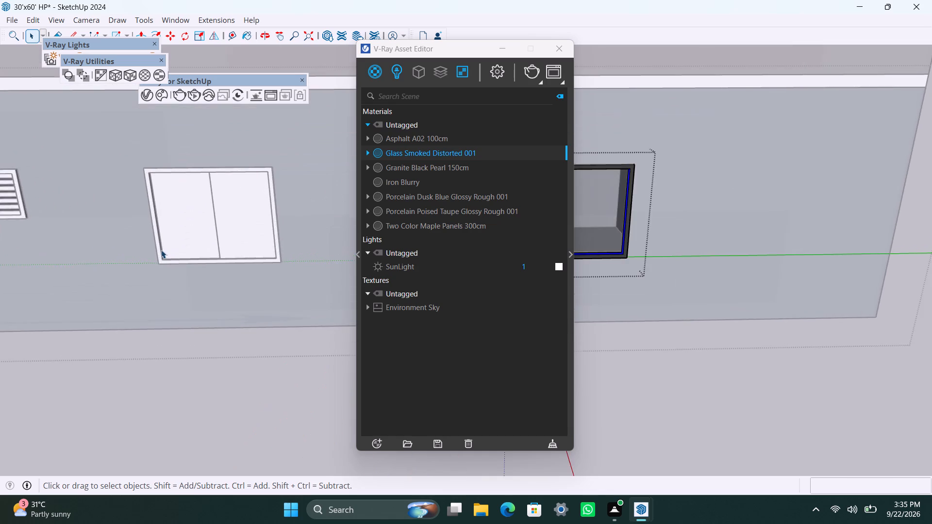
triple_click(161, 249)
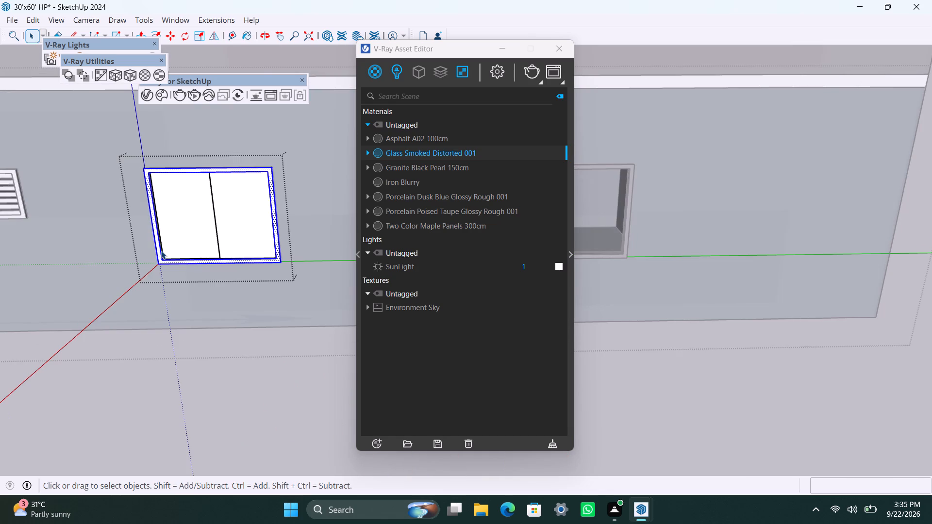
scroll(159, 249, up, 2)
click(399, 184)
right_click(399, 184)
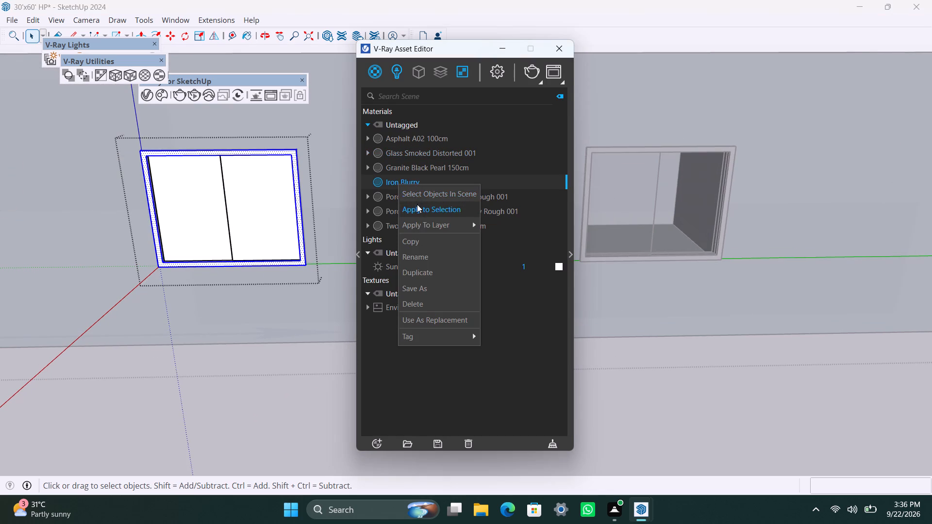
click(417, 207)
Apply Glass Smoked Distorted 001 to both panes of that side wall's middle window.
click(217, 226)
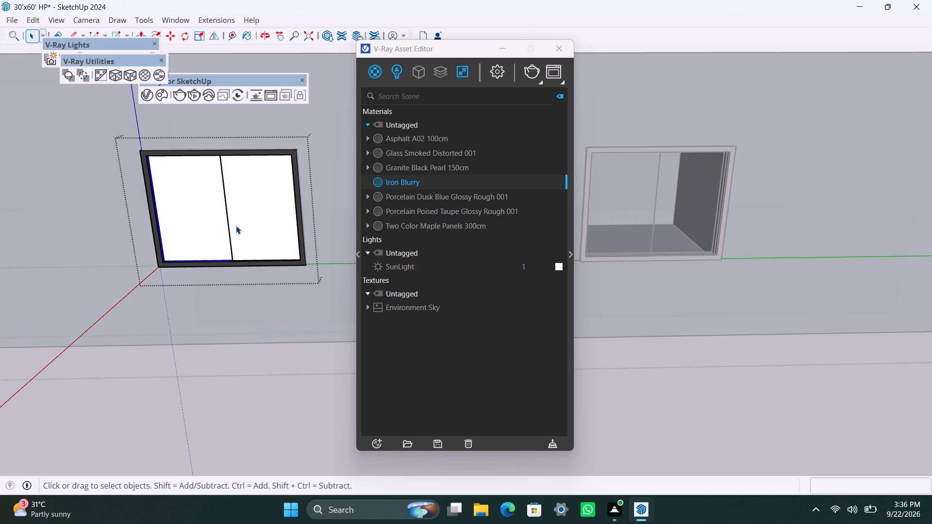
shift+click(237, 226)
click(402, 155)
right_click(402, 154)
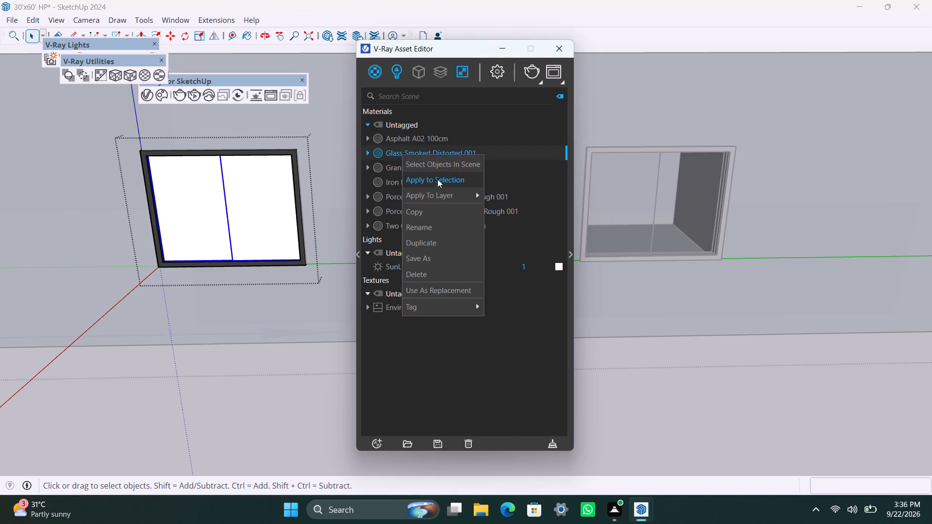
click(437, 181)
Apply Iron Blurry to the outer frame of the louvred vent on the same side wall.
scroll(149, 278, down, 9)
middle_drag(111, 308, 268, 315)
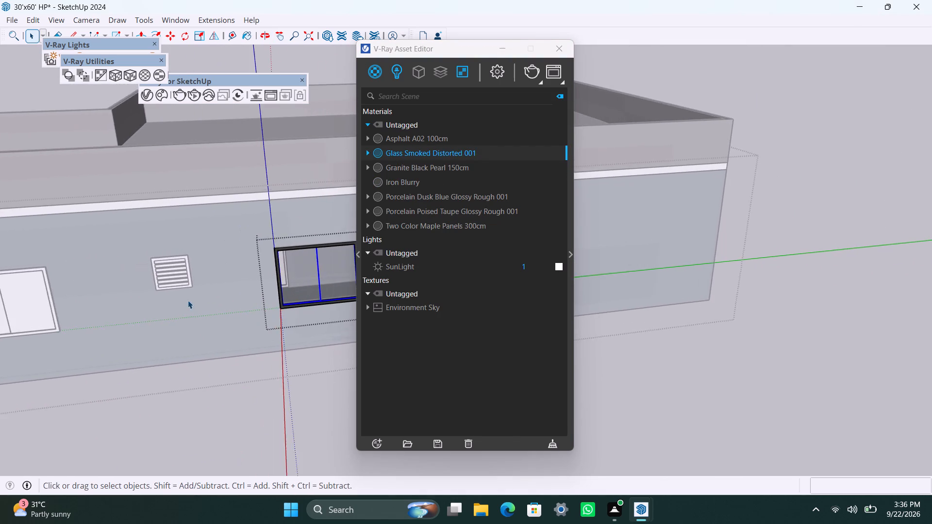
scroll(188, 299, up, 8)
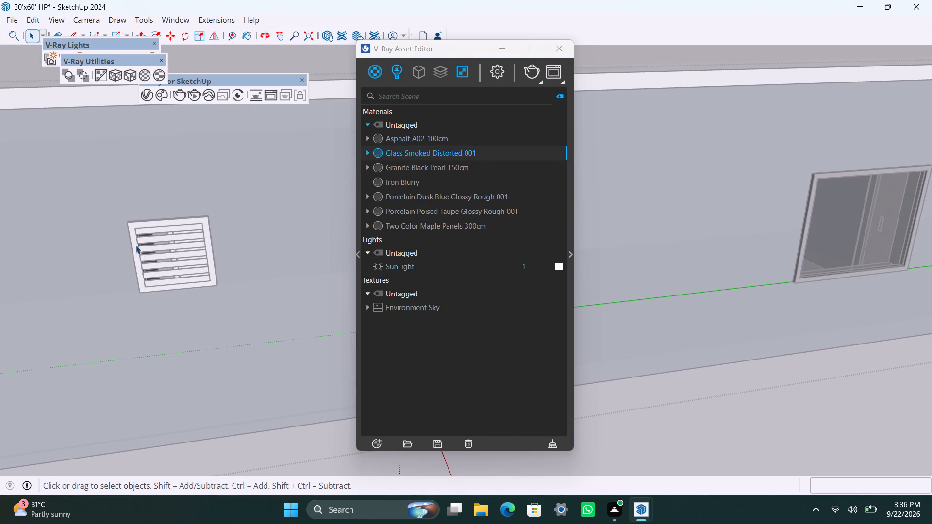
triple_click(136, 245)
double_click(132, 246)
triple_click(132, 244)
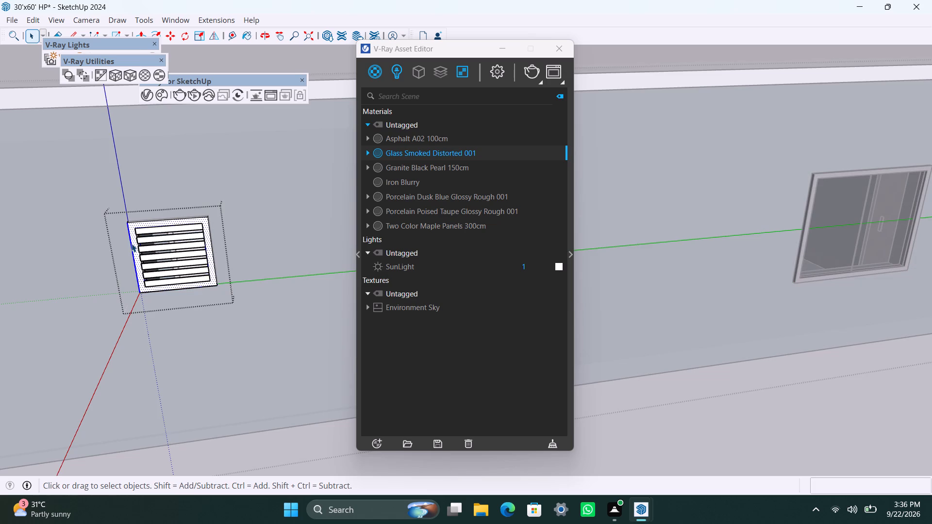
click(401, 183)
right_click(401, 183)
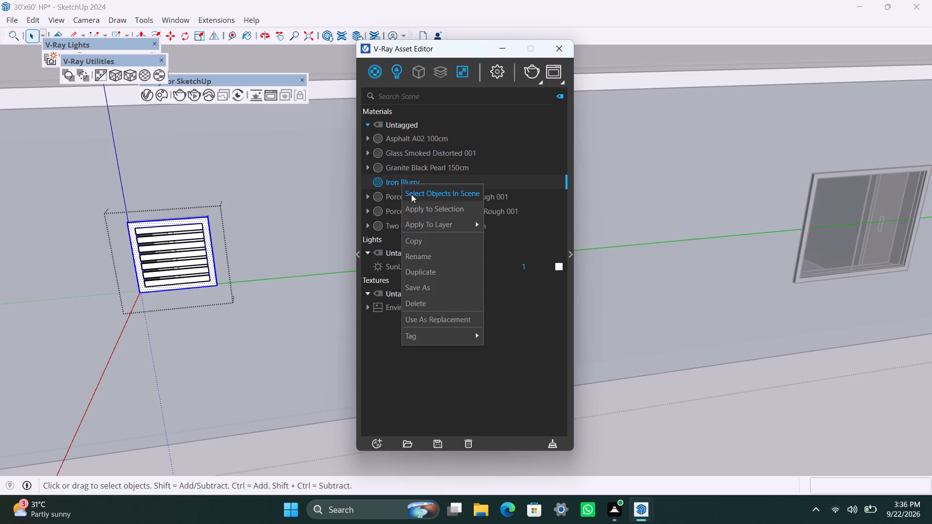
click(417, 203)
Apply Glass Smoked Distorted 001 to all the slats of that side wall's louvred vent.
shift+middle_drag(160, 288, 247, 293)
scroll(204, 257, up, 2)
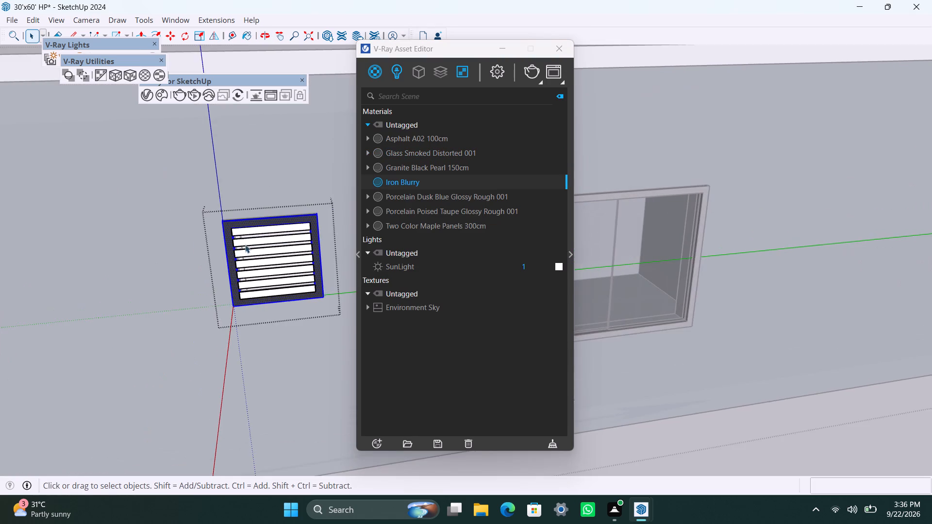
scroll(245, 245, up, 2)
key(space)
click(254, 227)
shift+click(265, 240)
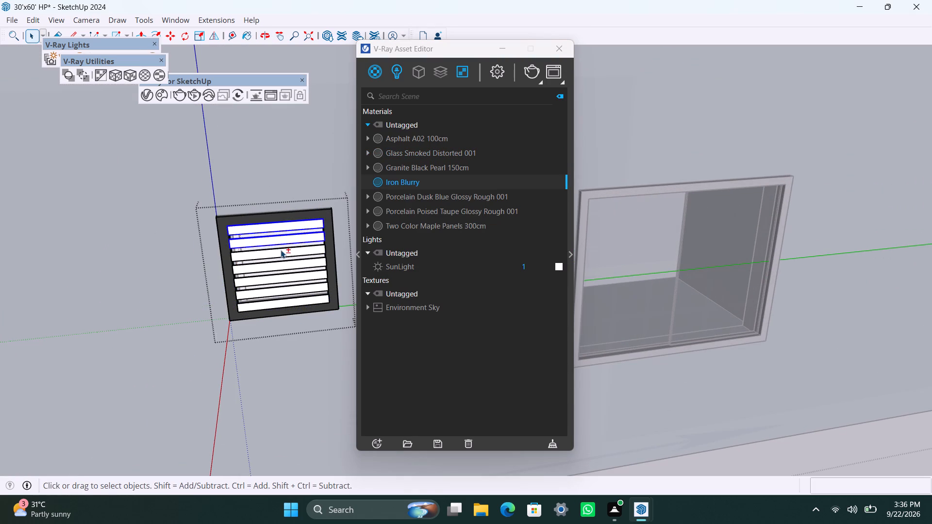
shift+click(281, 250)
shift+click(282, 264)
shift+click(282, 280)
shift+click(283, 287)
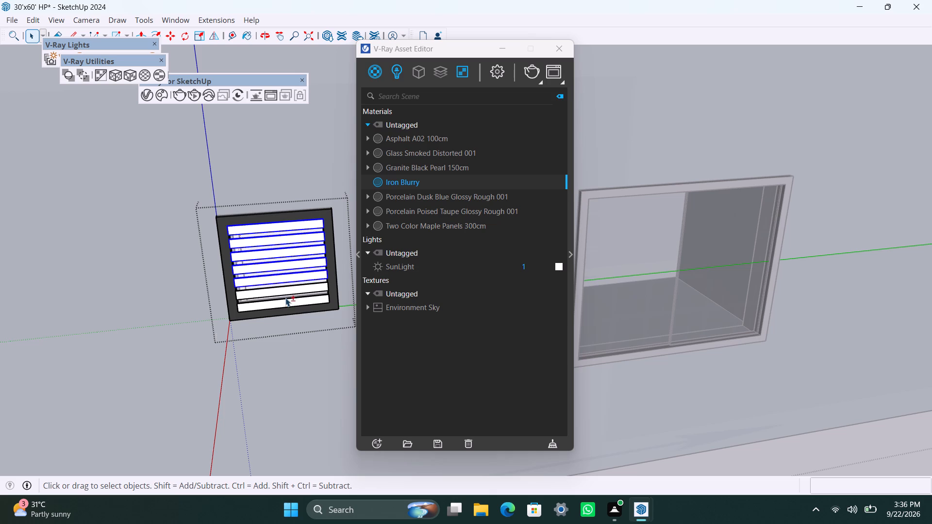
shift+click(285, 301)
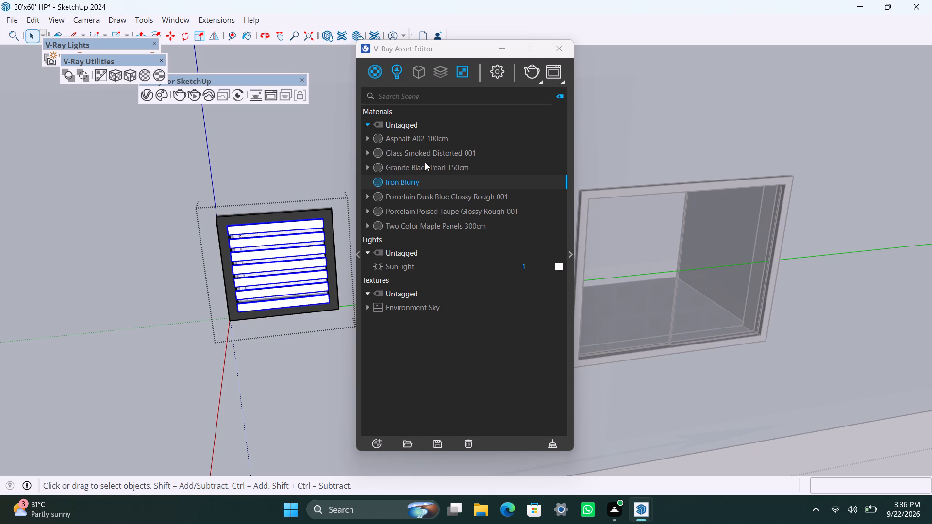
click(417, 157)
right_click(415, 155)
click(460, 184)
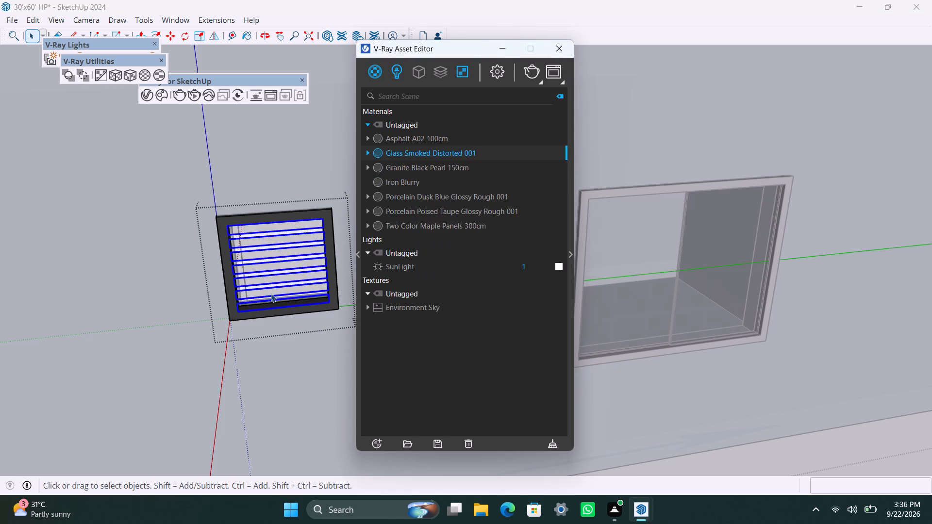
Apply Iron Blurry to the frame of the side wall's last untextured window, beyond the louvred vent.
scroll(271, 293, down, 18)
middle_drag(121, 324, 207, 307)
click(147, 354)
scroll(159, 290, up, 2)
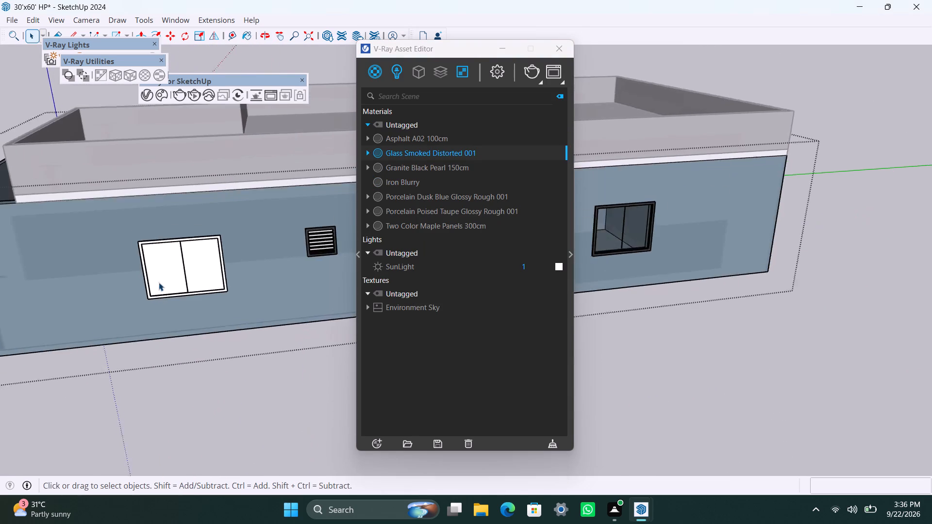
scroll(159, 282, up, 11)
triple_click(134, 243)
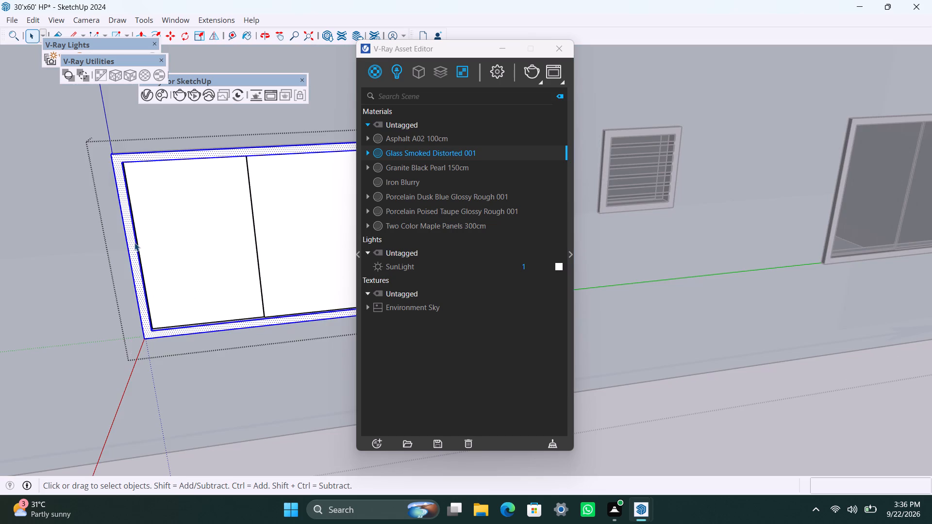
click(134, 243)
click(407, 181)
right_click(407, 180)
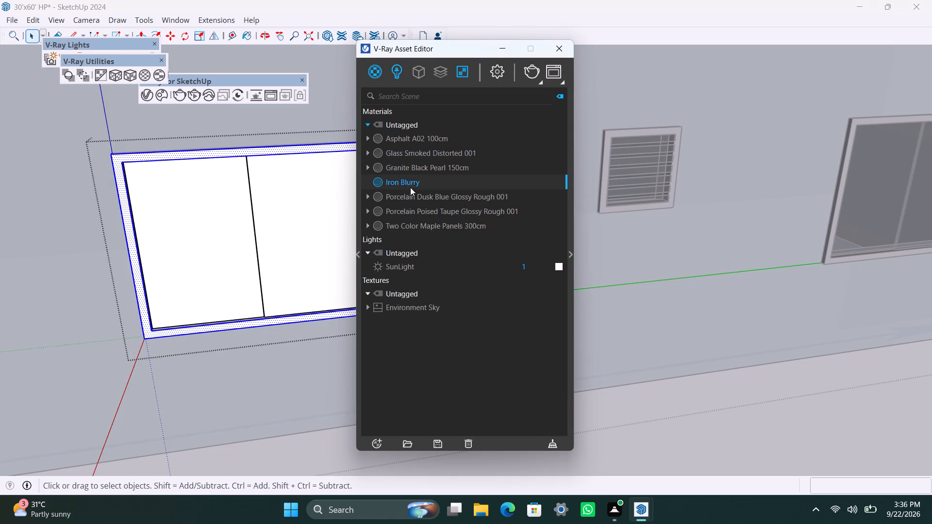
click(425, 204)
Apply Glass Smoked Distorted 001 to both panes of that last side-wall window.
click(165, 194)
shift+click(260, 210)
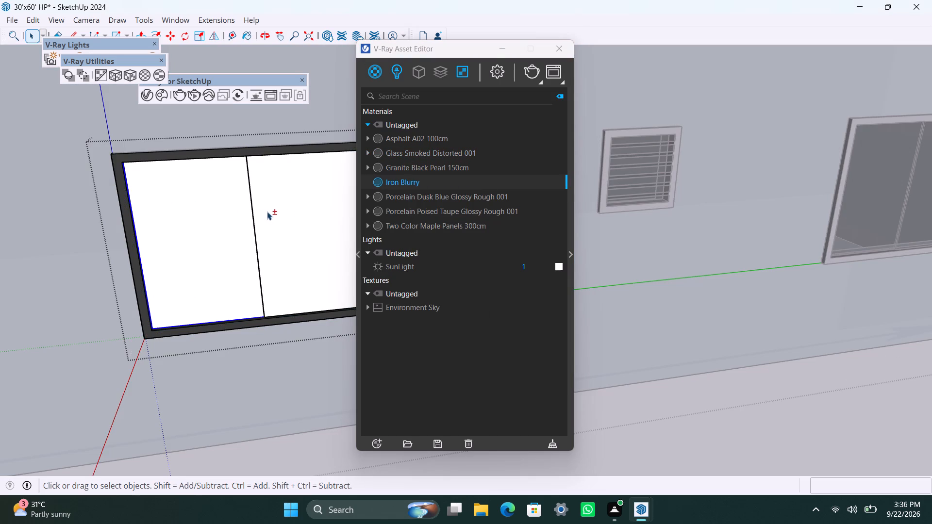
click(412, 154)
right_click(412, 153)
click(424, 178)
Apply Iron Blurry to the frame of the untextured window on the short end wall, behind the lower boundary wall.
scroll(174, 233, down, 5)
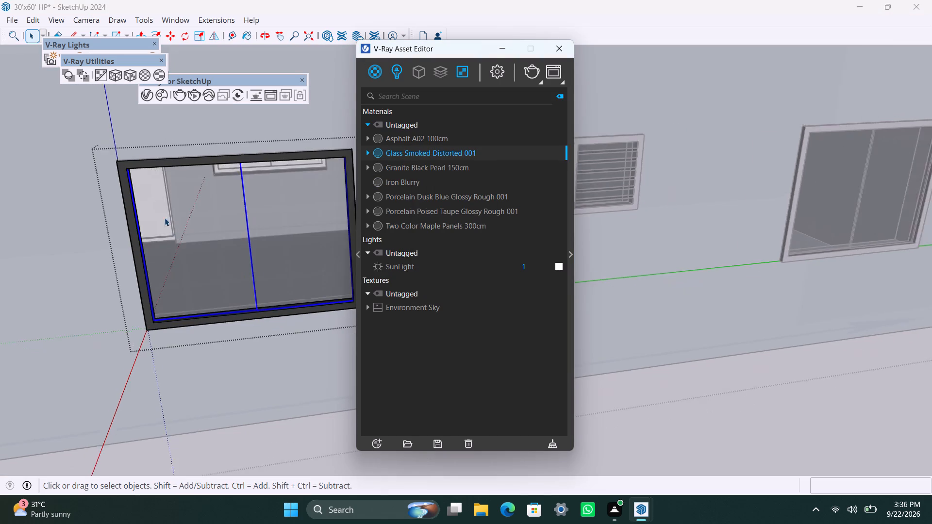
scroll(165, 218, down, 20)
middle_drag(119, 272, 303, 282)
scroll(1, 376, down, 6)
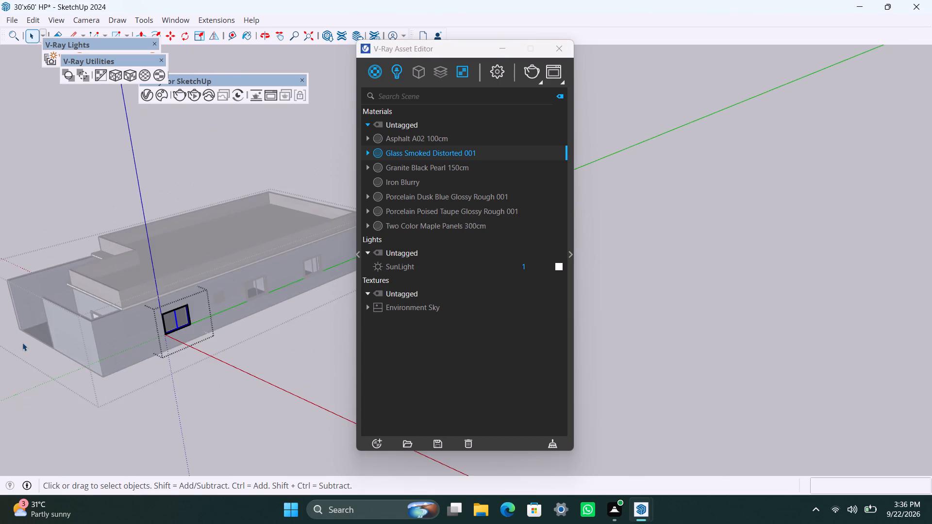
scroll(22, 342, down, 5)
middle_drag(43, 349, 230, 408)
scroll(155, 365, down, 3)
shift+middle_drag(175, 353, 231, 170)
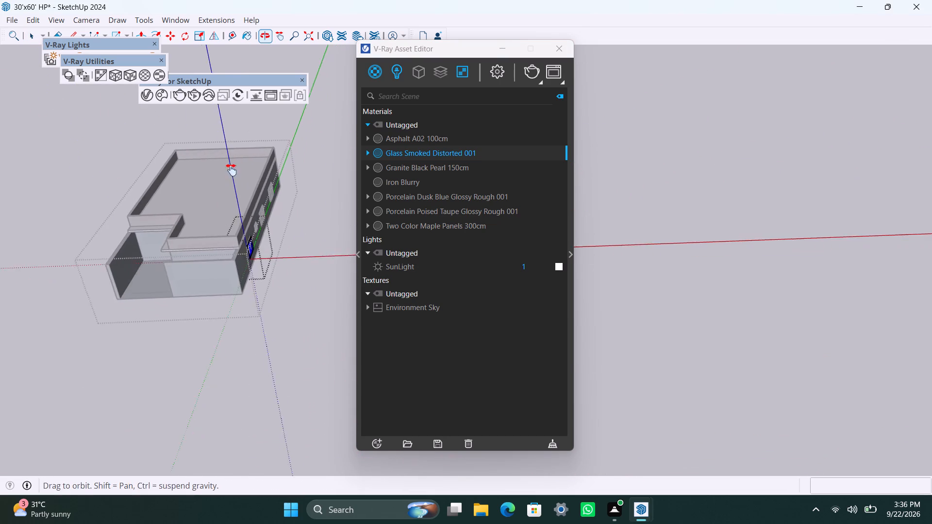
shift+middle_drag(231, 170, 233, 172)
scroll(207, 244, up, 4)
middle_drag(211, 255, 272, 355)
scroll(248, 353, up, 5)
middle_drag(166, 309, 159, 238)
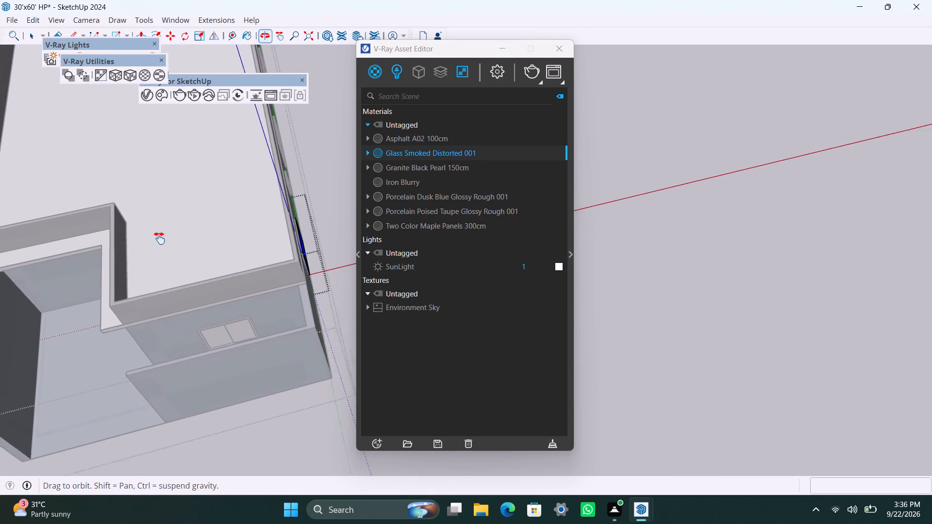
middle_drag(159, 238, 159, 235)
click(257, 423)
scroll(205, 291, up, 7)
middle_drag(208, 308, 199, 354)
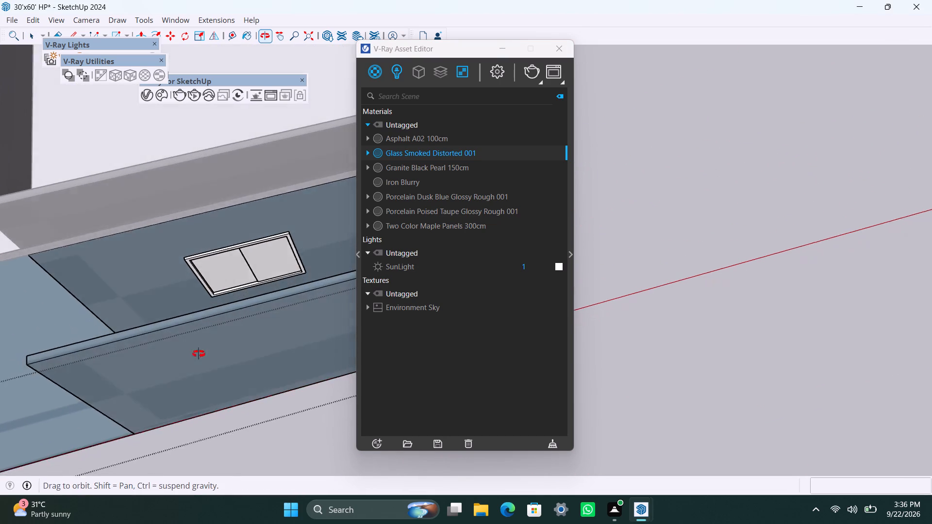
middle_drag(199, 354, 199, 354)
scroll(244, 275, up, 6)
middle_drag(163, 266, 139, 232)
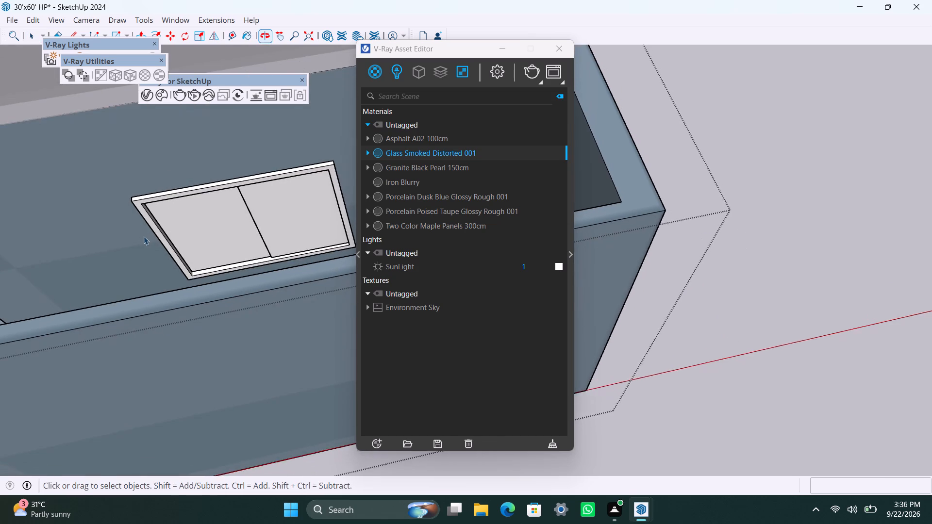
scroll(144, 236, up, 7)
triple_click(147, 210)
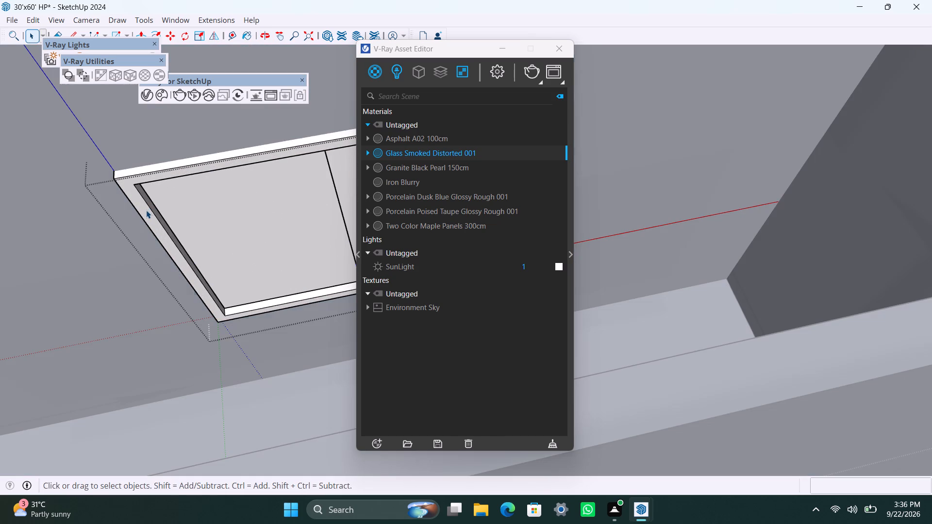
click(404, 184)
right_click(403, 183)
click(419, 202)
Apply Glass Smoked Distorted 001 to both panes of the end-wall window behind the boundary wall.
click(301, 205)
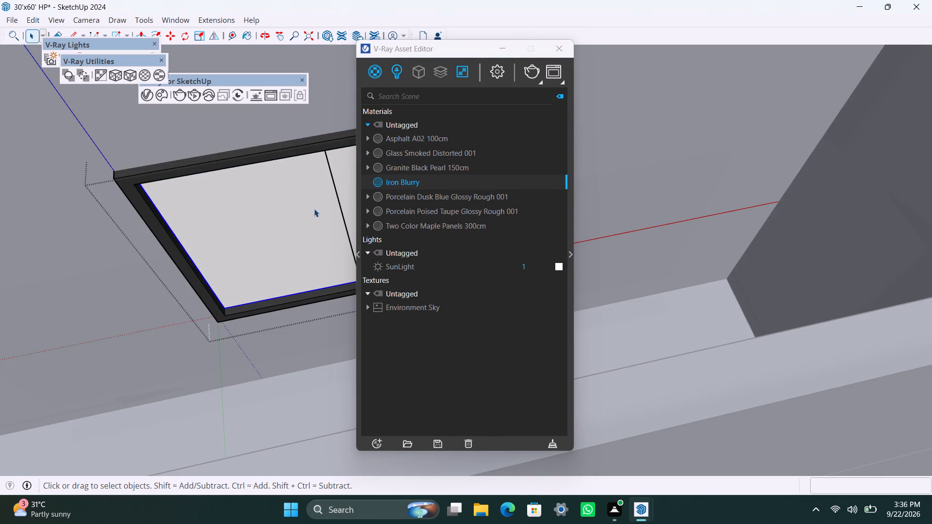
shift+click(344, 186)
click(395, 155)
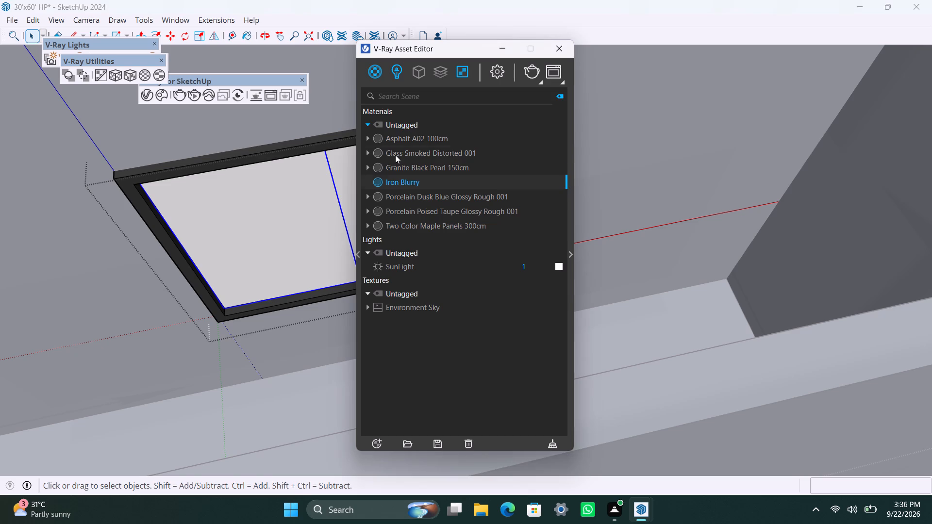
right_click(395, 155)
click(412, 175)
Apply Iron Blurry to the frame of the window beside the white door in the recessed open area.
scroll(321, 196, down, 17)
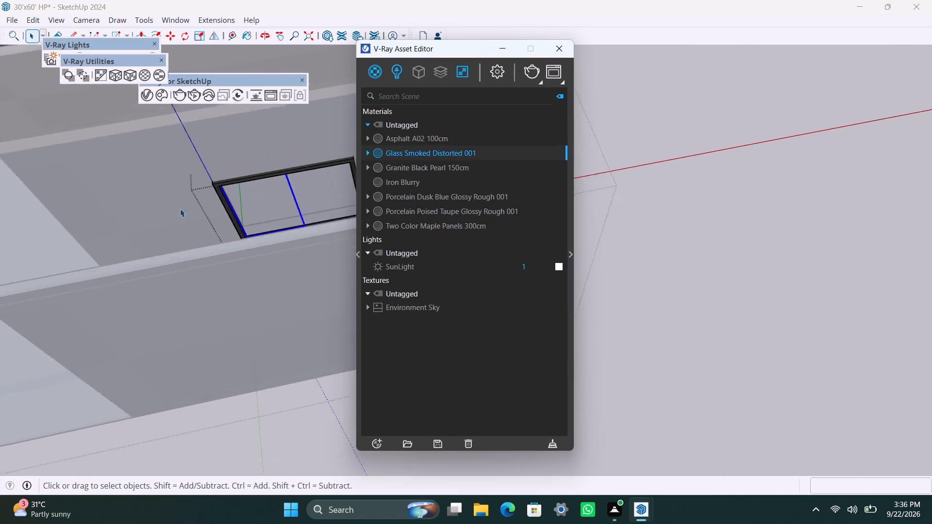
scroll(180, 209, down, 10)
click(137, 335)
scroll(156, 291, down, 4)
middle_drag(2, 338, 367, 176)
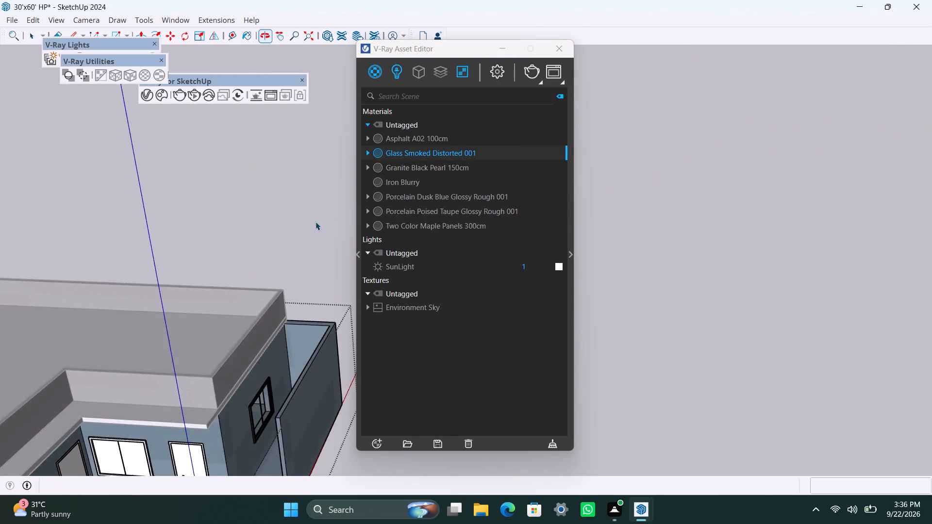
scroll(116, 360, down, 4)
shift+middle_drag(71, 413, 127, 293)
scroll(142, 356, up, 4)
middle_drag(158, 330, 201, 366)
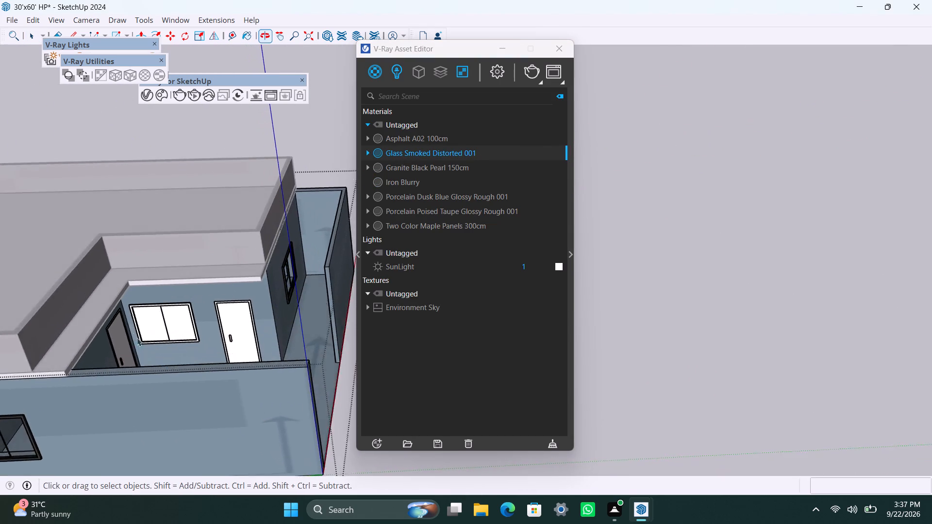
scroll(133, 333, up, 10)
triple_click(132, 308)
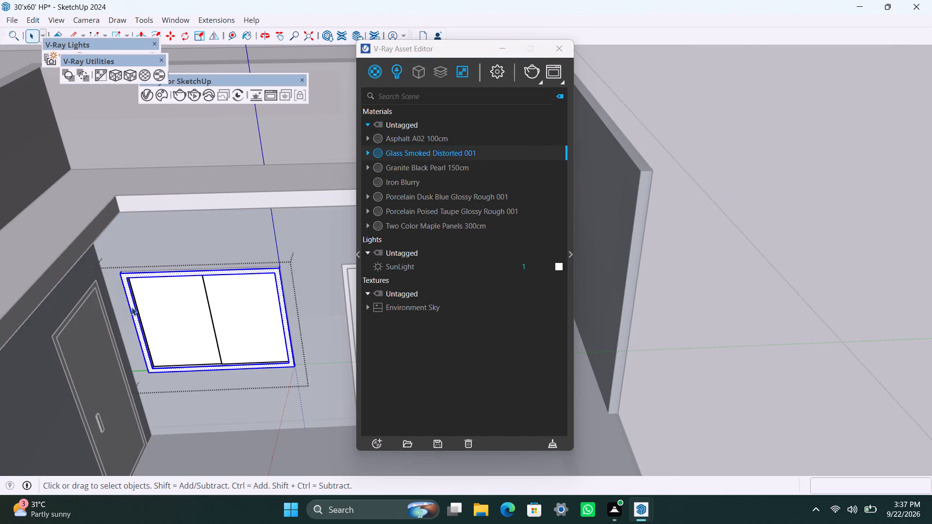
click(422, 168)
click(417, 182)
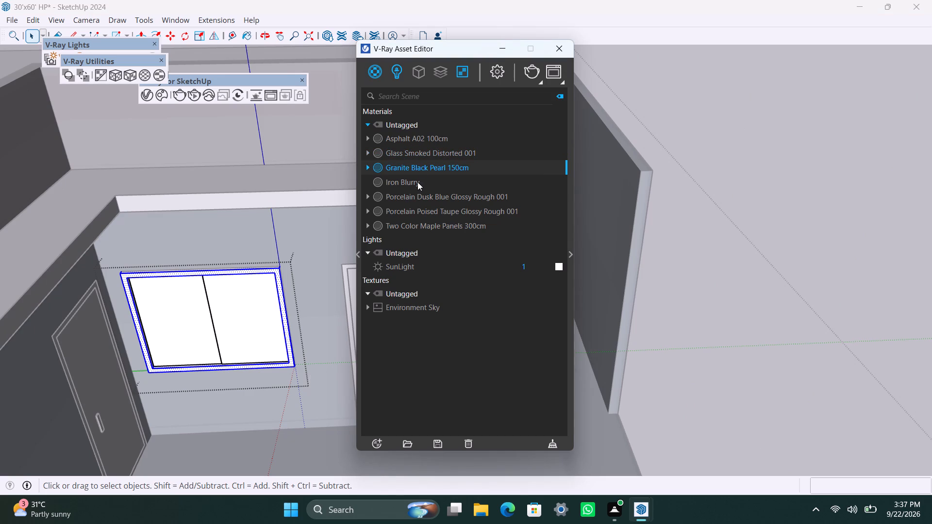
right_click(417, 181)
click(435, 204)
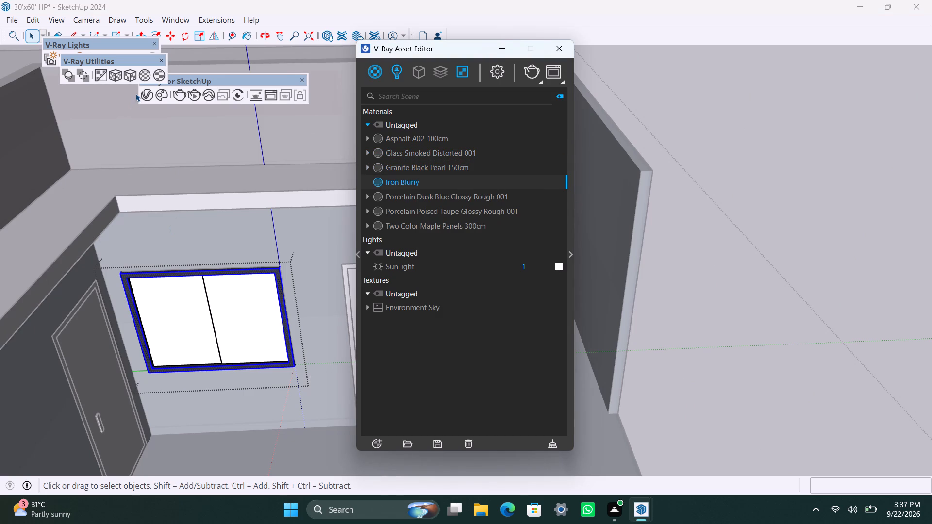
Apply Glass Smoked Distorted 001 to both panes of the window beside the white door.
click(135, 73)
click(192, 333)
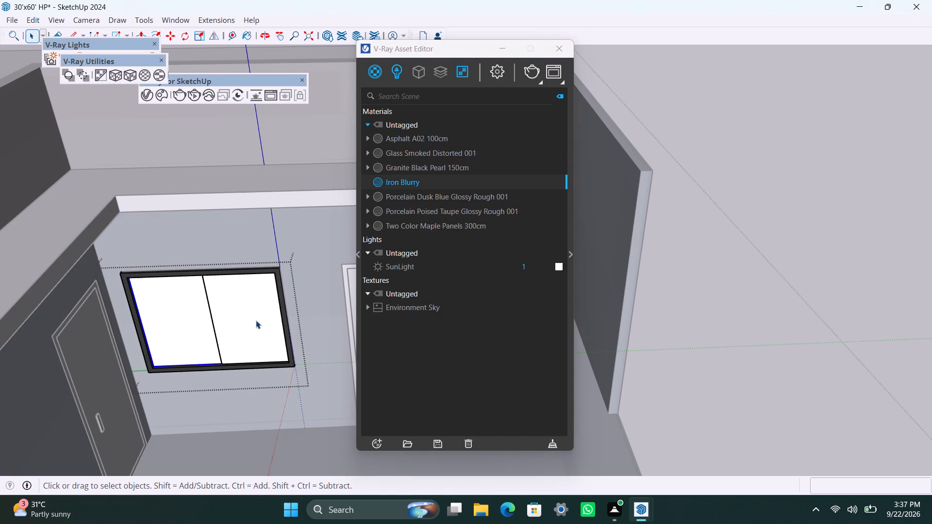
shift+click(255, 318)
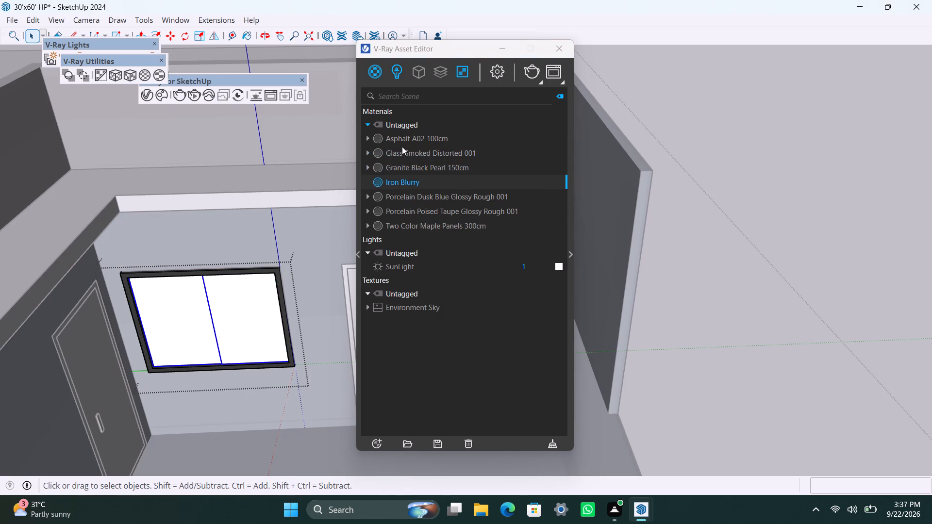
click(402, 152)
right_click(402, 152)
click(415, 179)
Apply Iron Blurry to the frame of the white door next to the newly glazed window.
scroll(263, 311, down, 13)
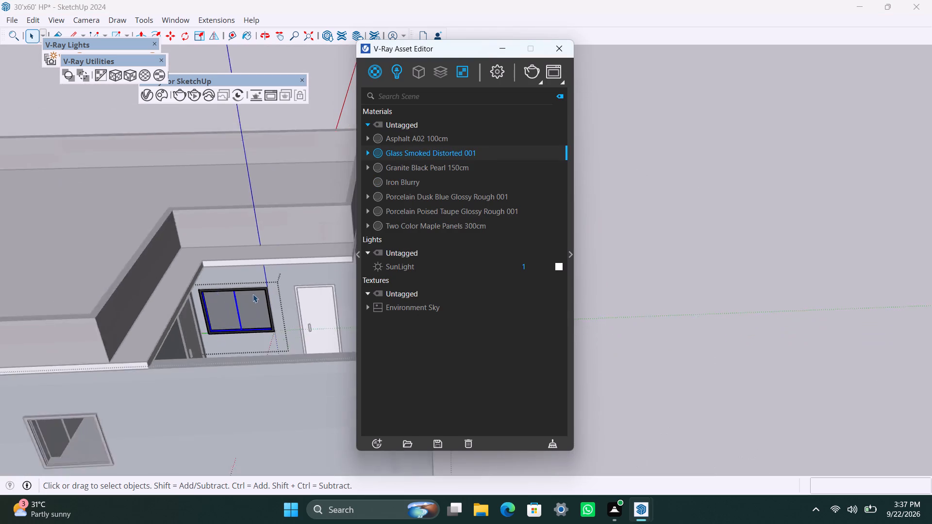
scroll(253, 294, down, 5)
click(225, 417)
scroll(308, 285, up, 12)
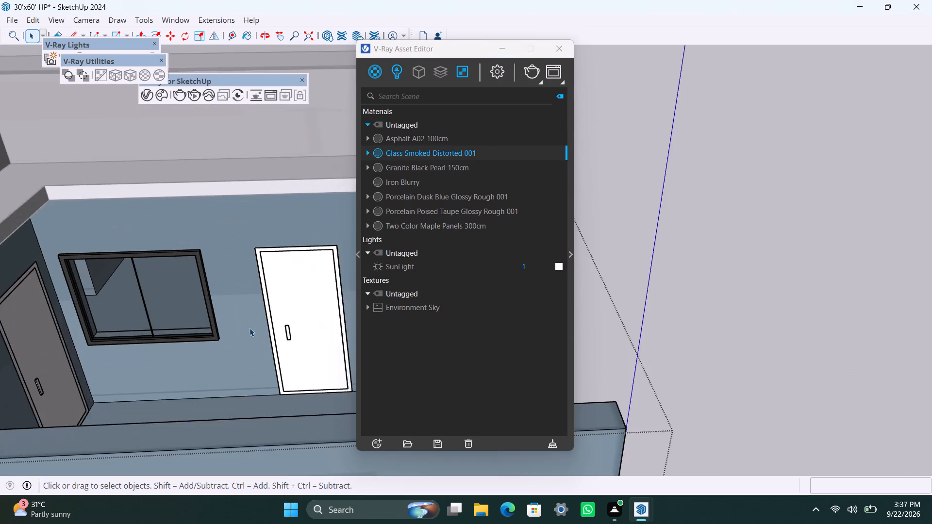
scroll(250, 328, up, 3)
middle_drag(269, 381, 282, 384)
scroll(280, 370, down, 3)
shift+middle_drag(278, 370, 245, 364)
scroll(242, 361, up, 6)
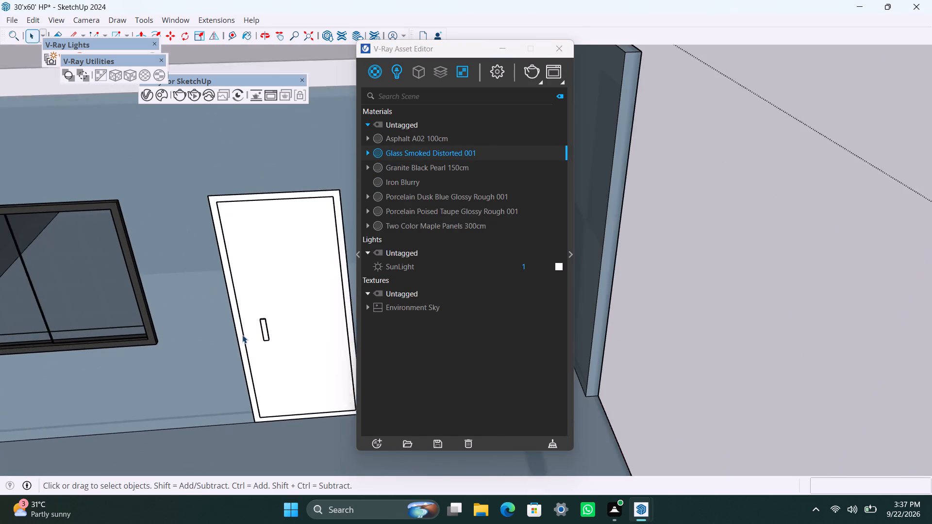
triple_click(237, 325)
click(237, 325)
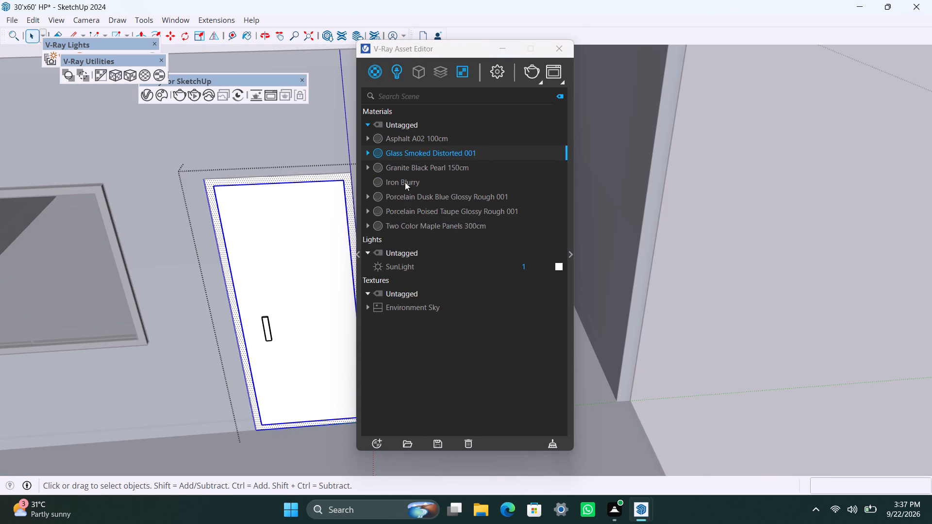
click(399, 186)
right_click(398, 186)
click(418, 206)
Apply Two Color Maple Panels 300cm to the panel of the white door beside the glazed window.
click(312, 213)
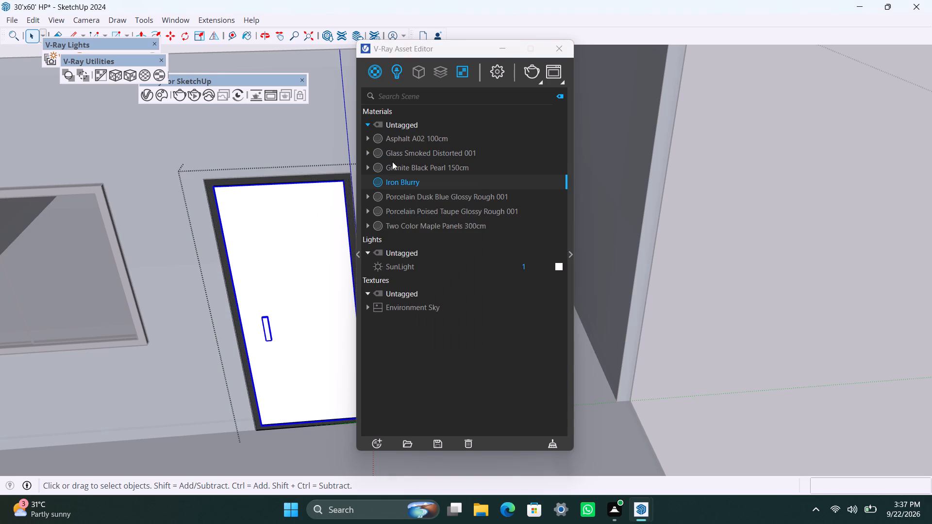
click(411, 153)
triple_click(332, 261)
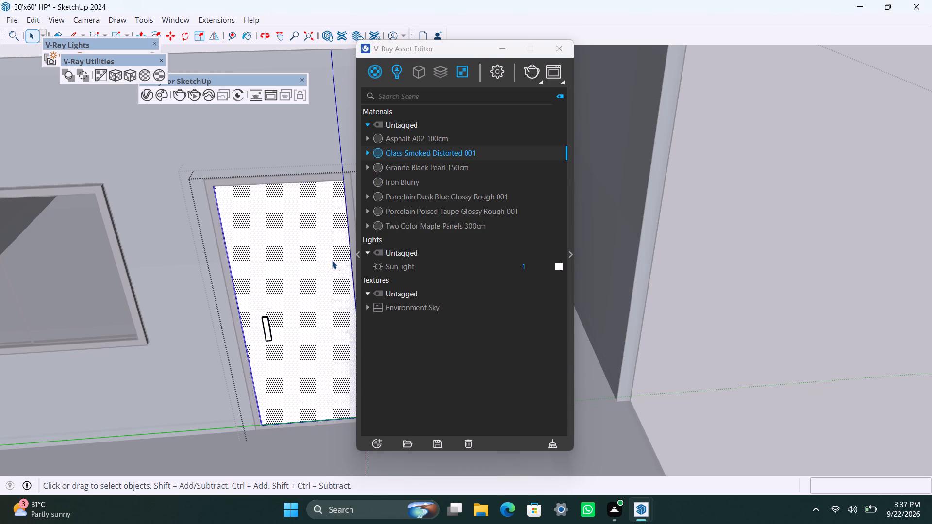
click(443, 223)
right_click(443, 223)
click(456, 250)
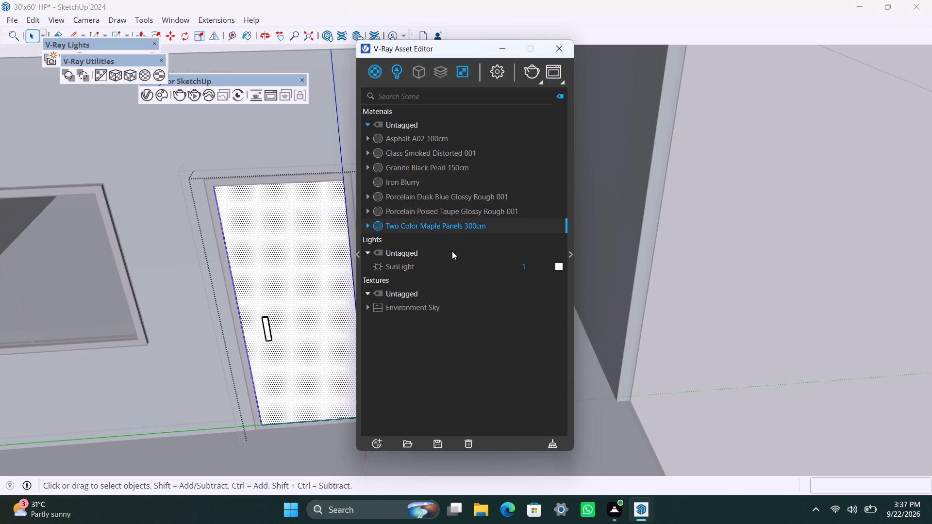
Apply Iron Blurry to the handle of the newly panelled door and leave its nested groups.
scroll(262, 326, up, 5)
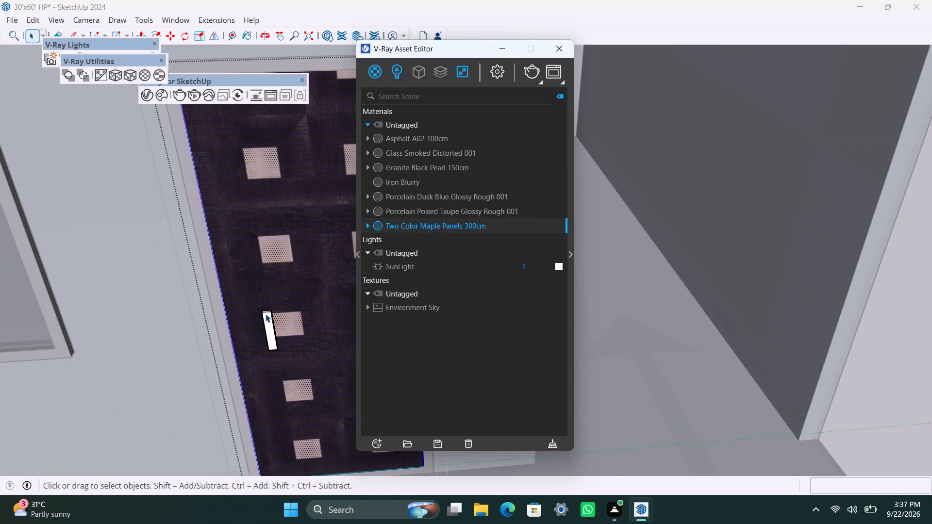
double_click(266, 314)
click(266, 314)
click(400, 183)
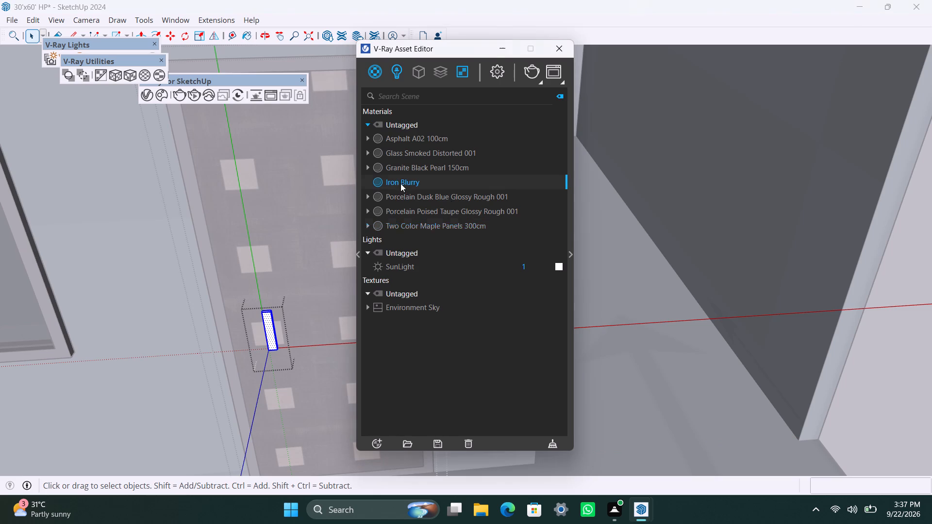
right_click(400, 183)
click(423, 219)
click(424, 214)
scroll(350, 227, down, 16)
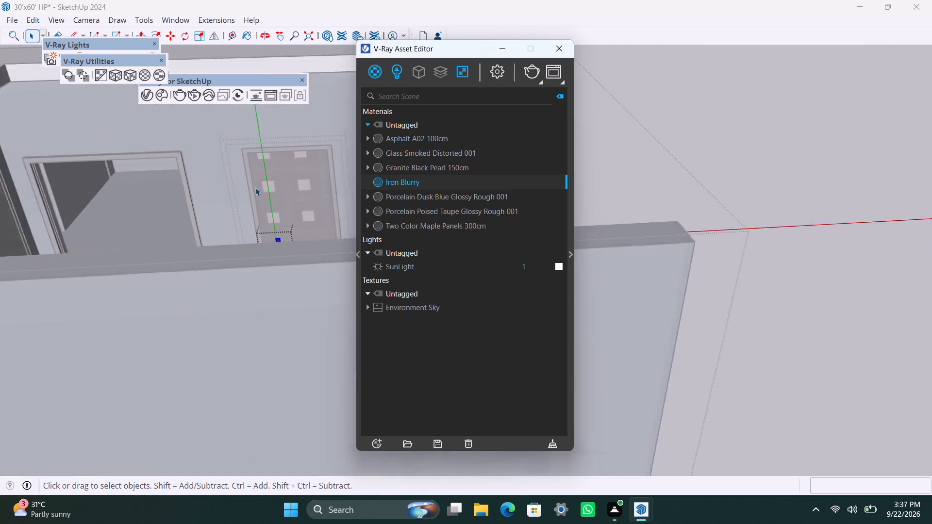
scroll(255, 187, down, 9)
middle_drag(238, 230, 37, 321)
scroll(111, 260, down, 6)
middle_drag(154, 351, 69, 345)
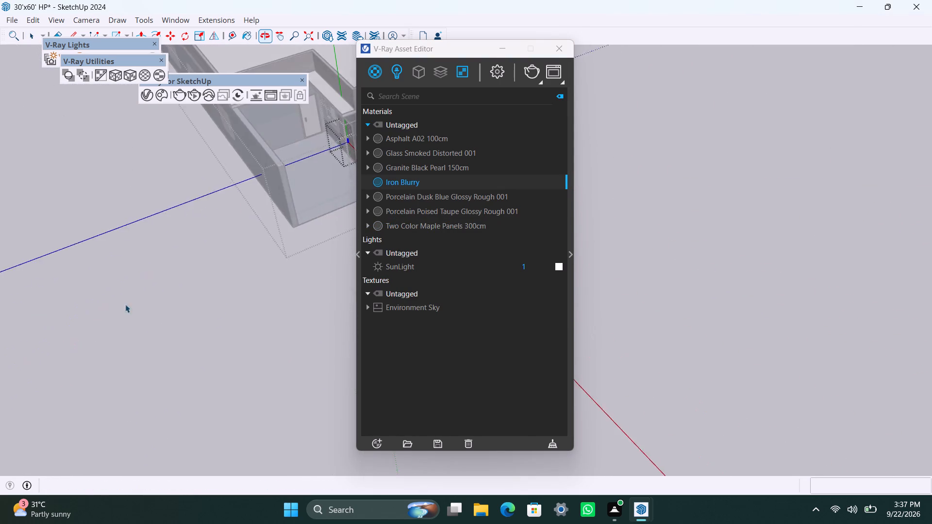
scroll(134, 297, down, 5)
shift+middle_drag(216, 303, 123, 383)
scroll(196, 267, up, 4)
click(197, 365)
scroll(112, 206, up, 4)
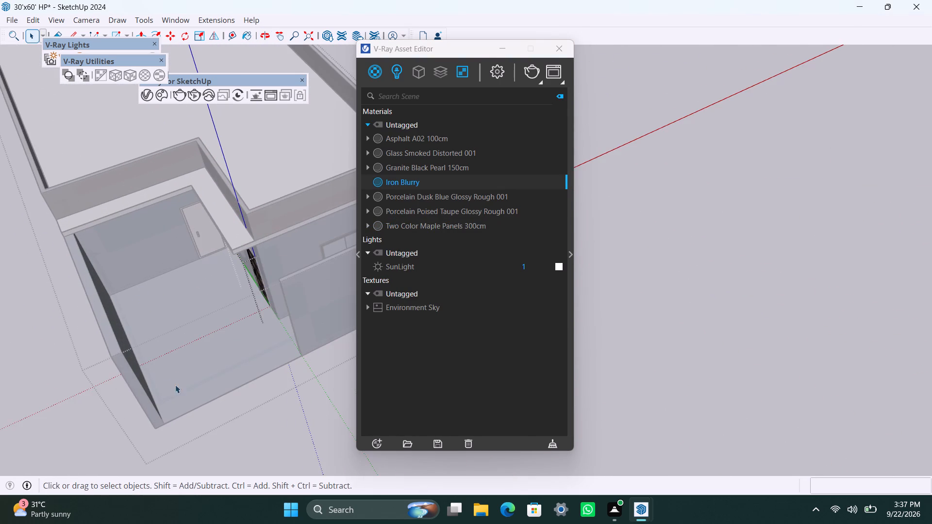
click(245, 435)
scroll(139, 281, up, 3)
click(272, 452)
Apply Iron Blurry to the frame of the remaining white door in the recessed area, with cubic projection fitted to its bounding box.
scroll(220, 248, up, 4)
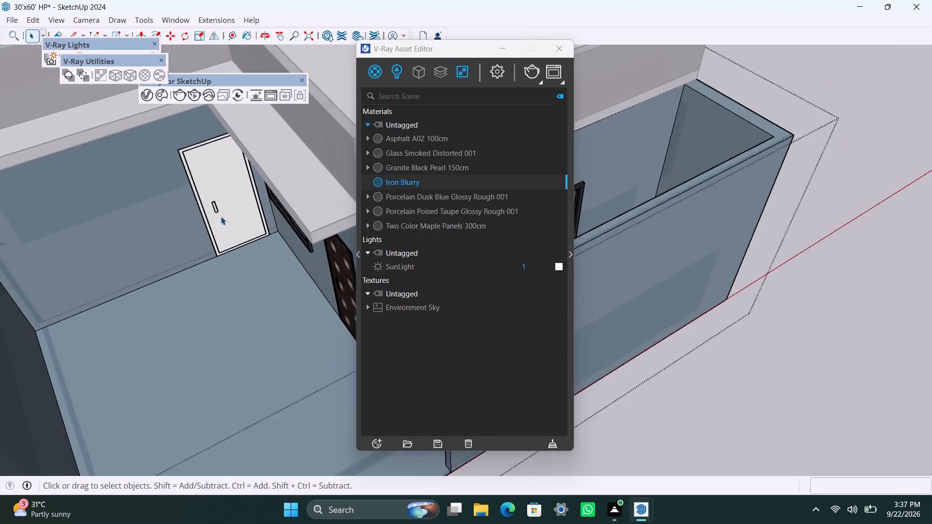
scroll(221, 216, up, 3)
middle_drag(221, 215, 178, 156)
scroll(241, 225, up, 9)
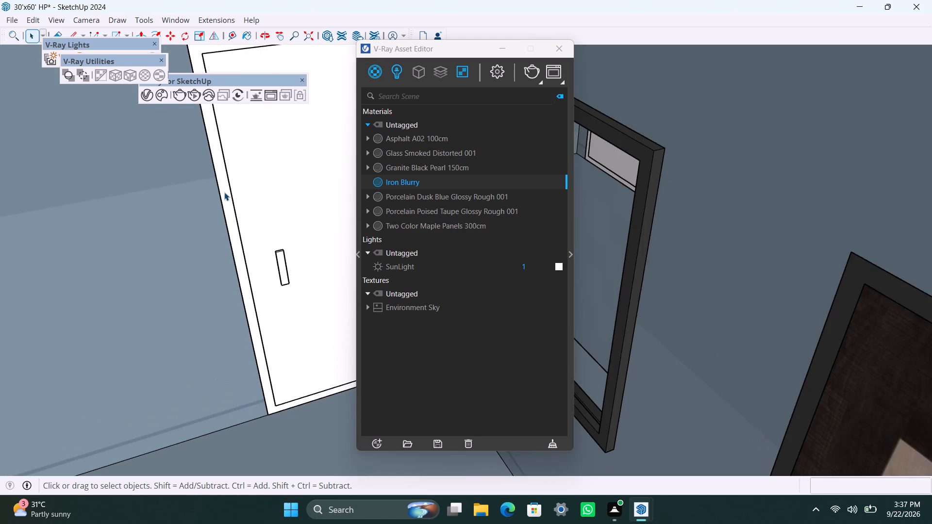
scroll(224, 192, down, 10)
scroll(227, 196, up, 3)
triple_click(222, 181)
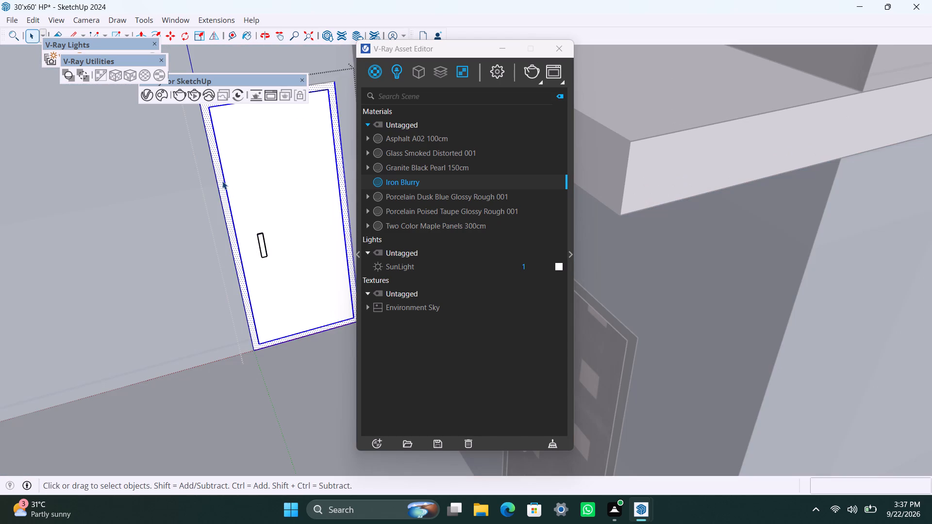
right_click(423, 183)
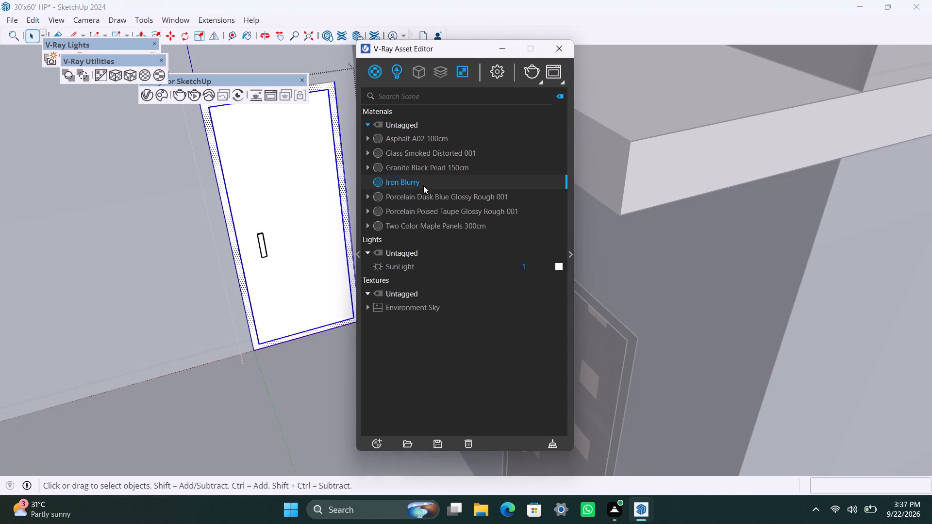
click(436, 204)
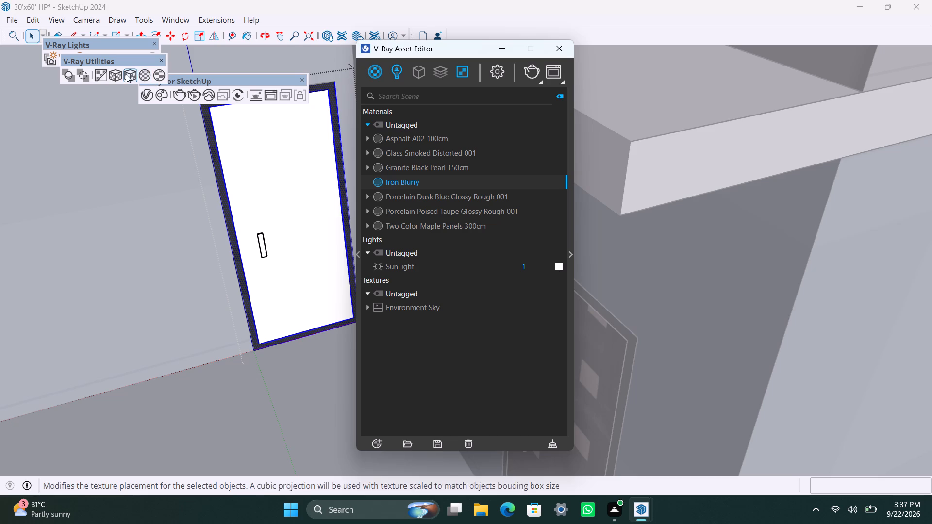
click(126, 73)
Apply Two Color Maple Panels 300cm to the panel of the second door in the recessed area.
scroll(267, 281, up, 3)
triple_click(268, 190)
double_click(268, 190)
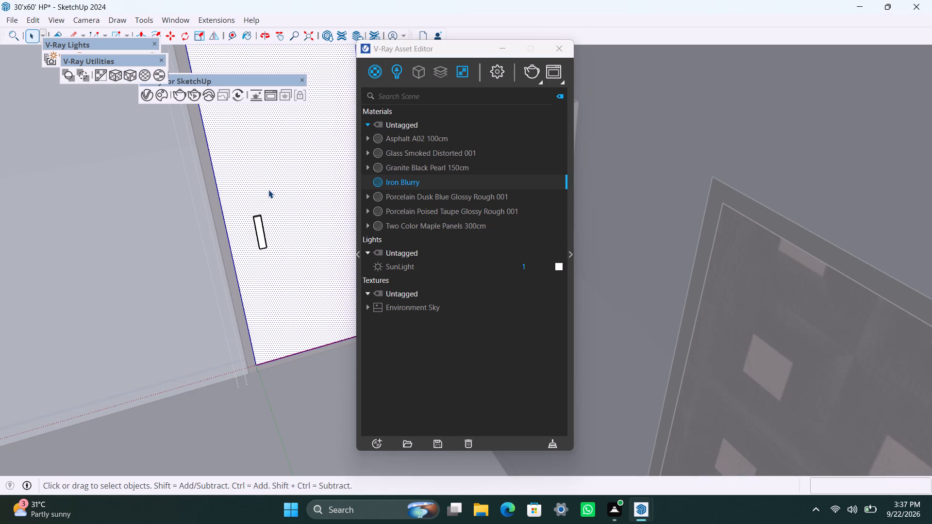
click(413, 223)
right_click(413, 223)
click(459, 246)
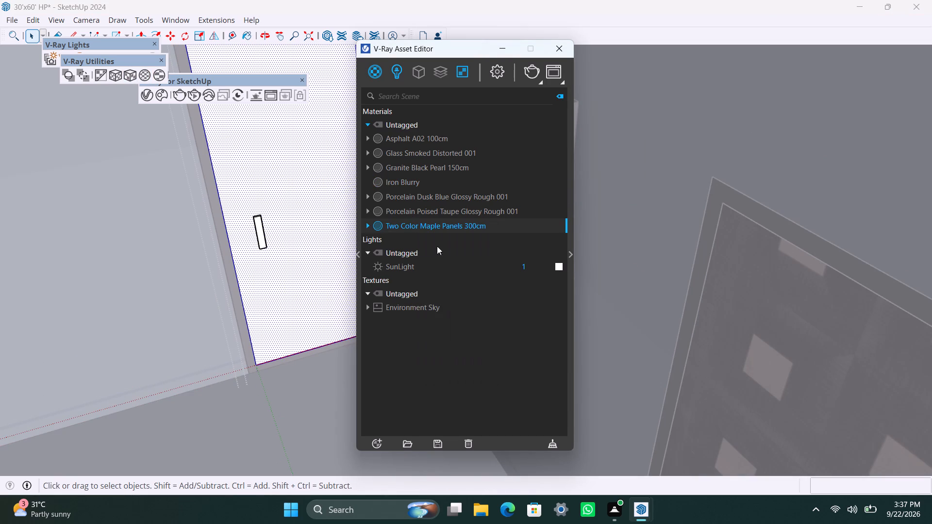
Apply Iron Blurry to the second door's handle and leave its nested groups.
double_click(258, 223)
click(258, 222)
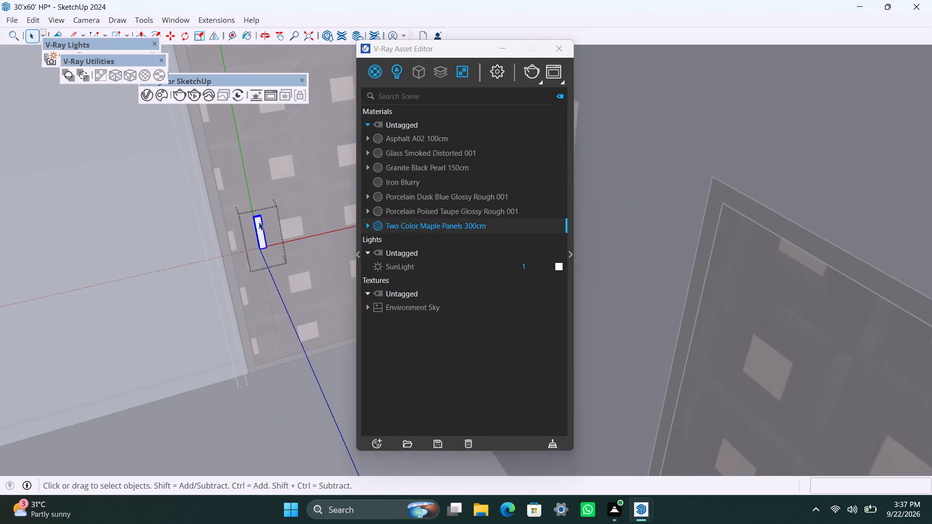
click(413, 181)
right_click(412, 181)
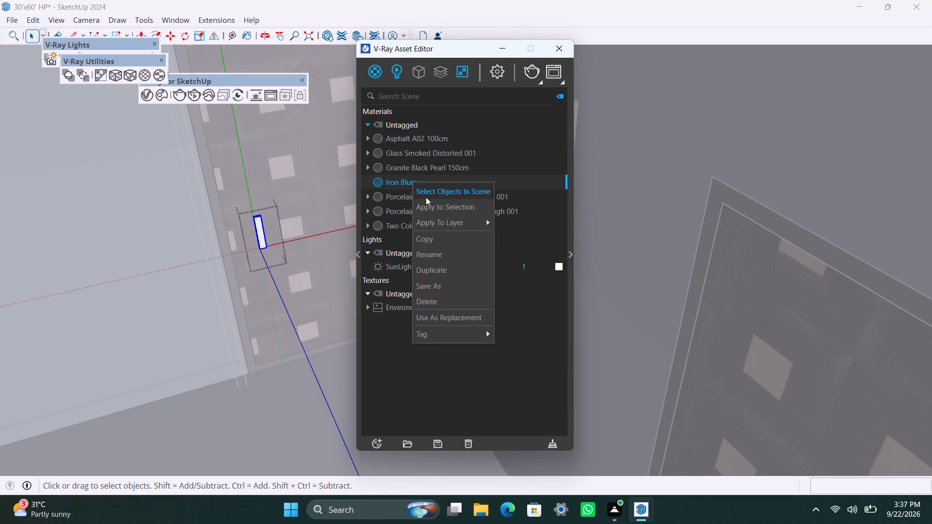
click(426, 204)
scroll(220, 207, down, 20)
scroll(220, 207, down, 7)
click(222, 325)
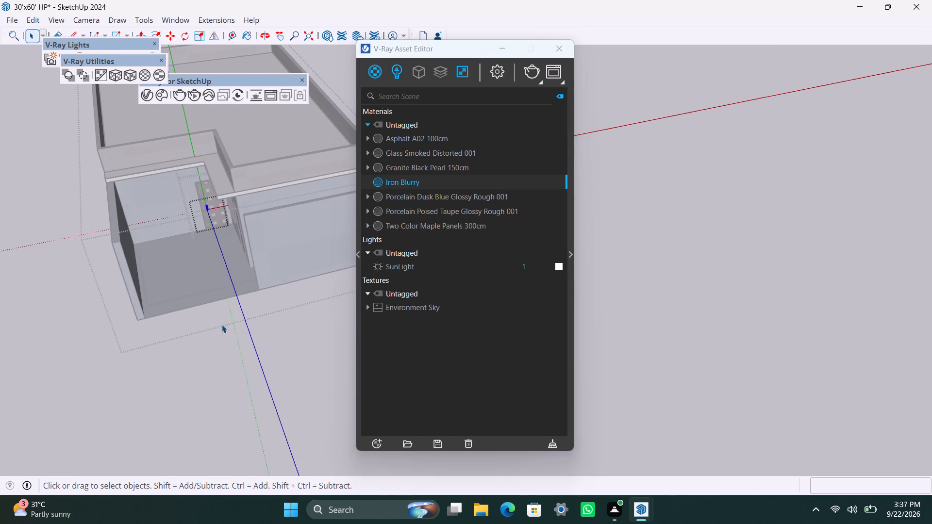
click(166, 345)
drag(20, 362, 21, 358)
scroll(159, 227, up, 2)
scroll(0, 291, down, 5)
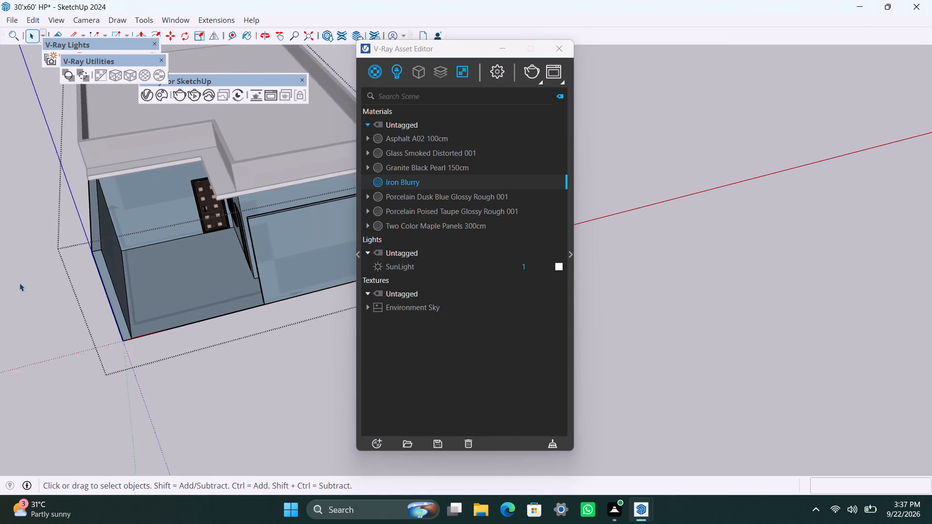
click(184, 416)
Examine the faces and groups of the white roof slab and parapet around the recessed corner.
scroll(229, 255, up, 2)
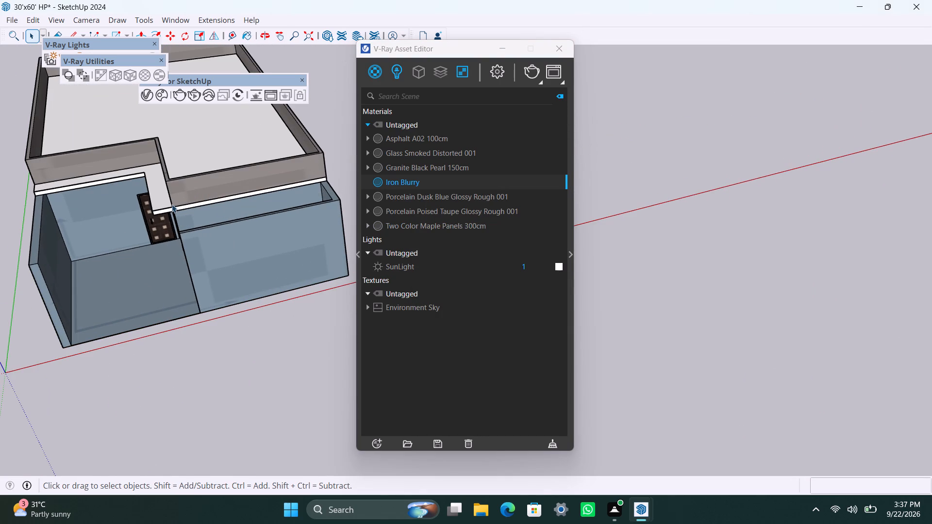
click(170, 204)
double_click(158, 206)
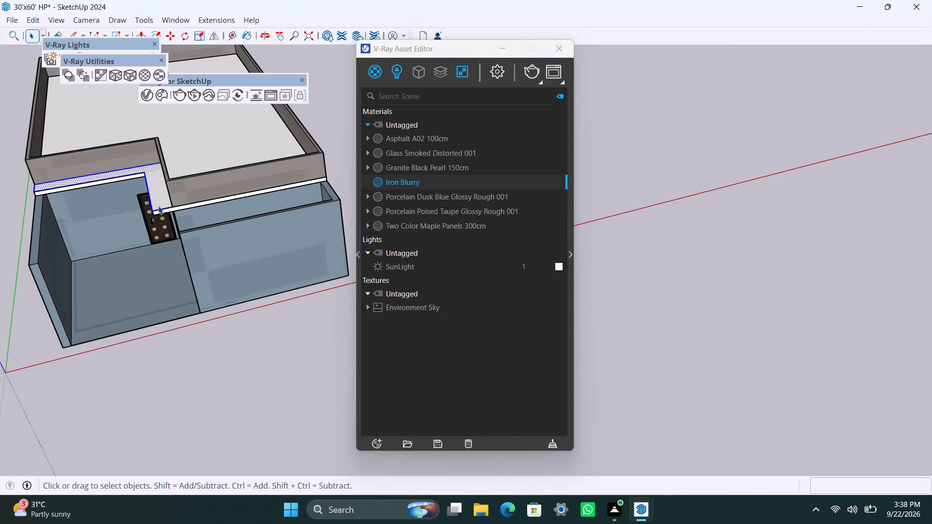
double_click(158, 206)
double_click(192, 195)
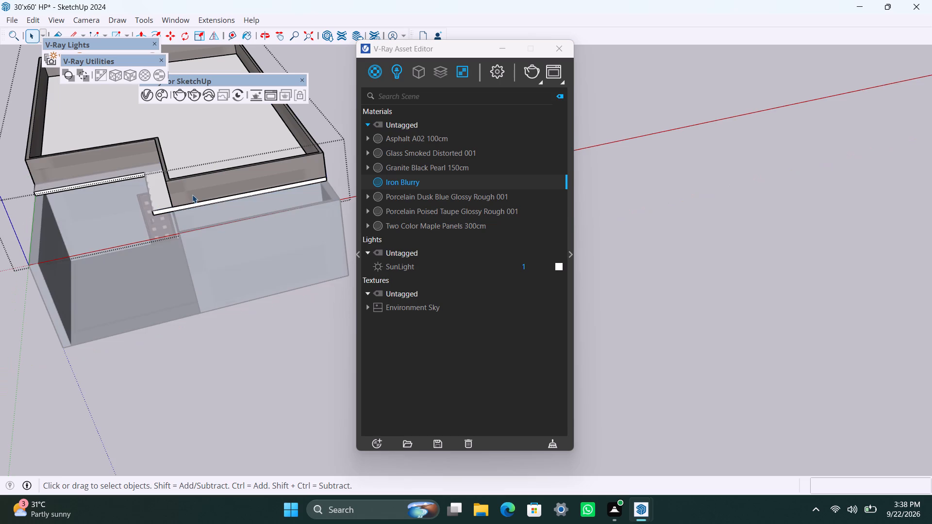
click(192, 195)
click(228, 383)
double_click(205, 186)
drag(254, 394, 254, 387)
double_click(286, 396)
scroll(231, 226, down, 6)
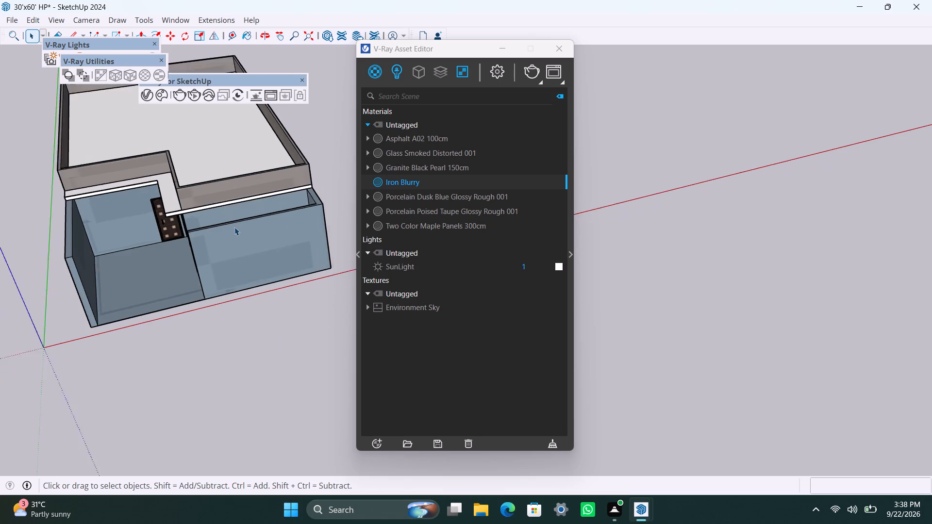
middle_drag(223, 219, 141, 214)
scroll(198, 195, up, 3)
click(276, 162)
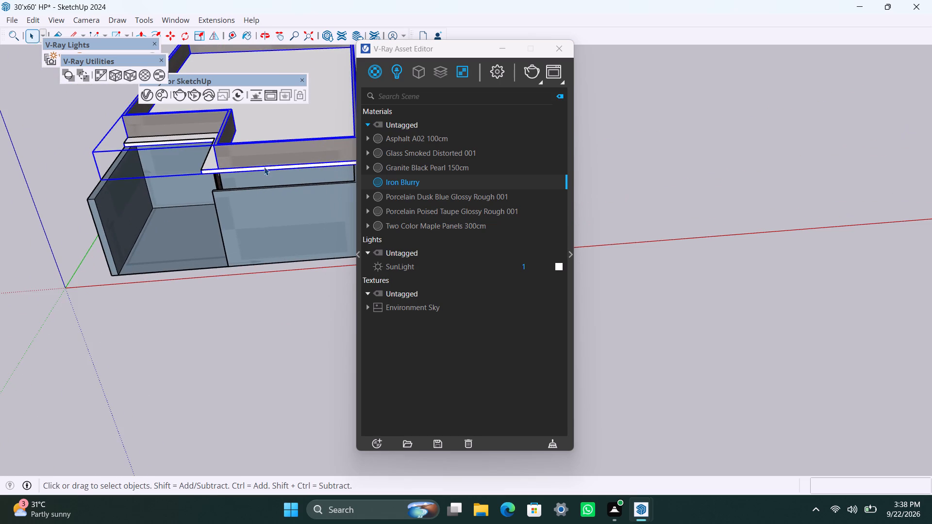
scroll(254, 172, down, 5)
scroll(210, 154, up, 1)
middle_drag(207, 166, 209, 250)
scroll(200, 164, up, 3)
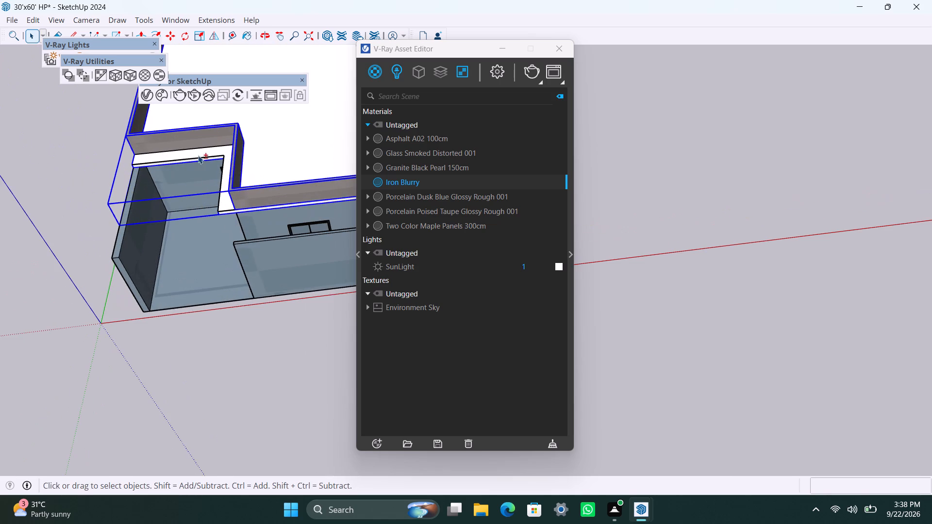
shift+click(198, 152)
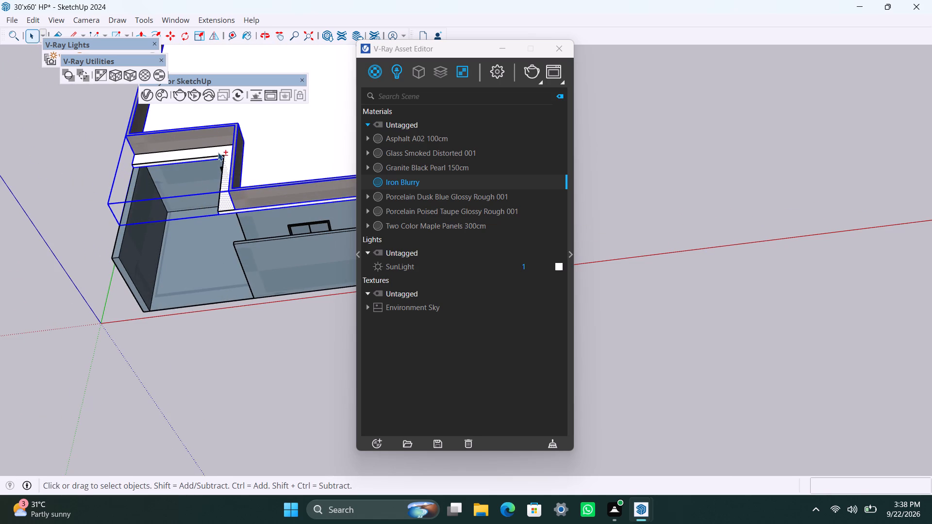
shift+click(218, 150)
shift+double_click(218, 150)
shift+double_click(218, 150)
scroll(218, 150, up, 4)
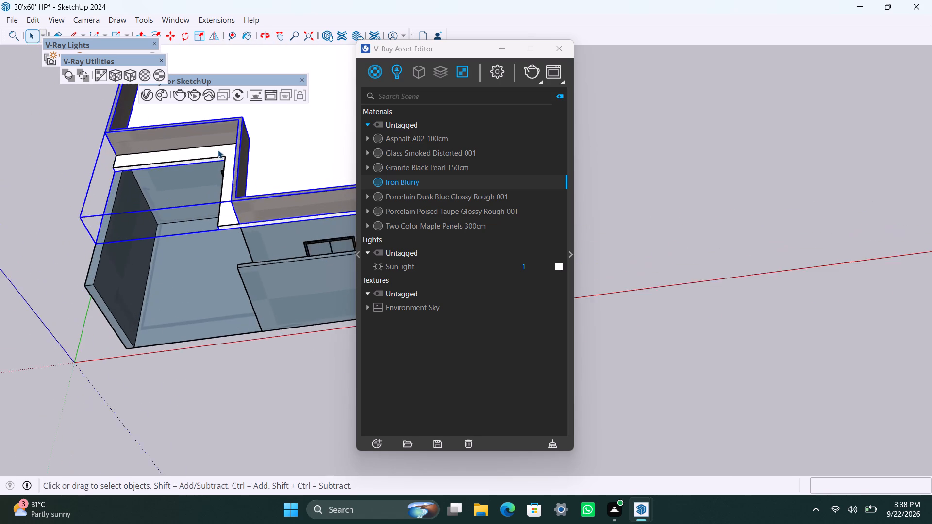
click(218, 150)
triple_click(218, 154)
click(218, 154)
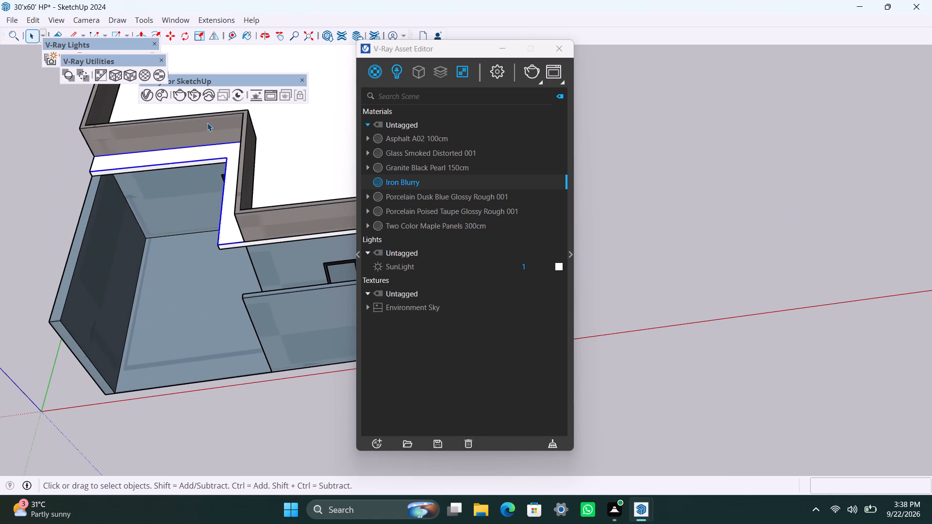
shift+triple_click(207, 123)
scroll(200, 246, down, 17)
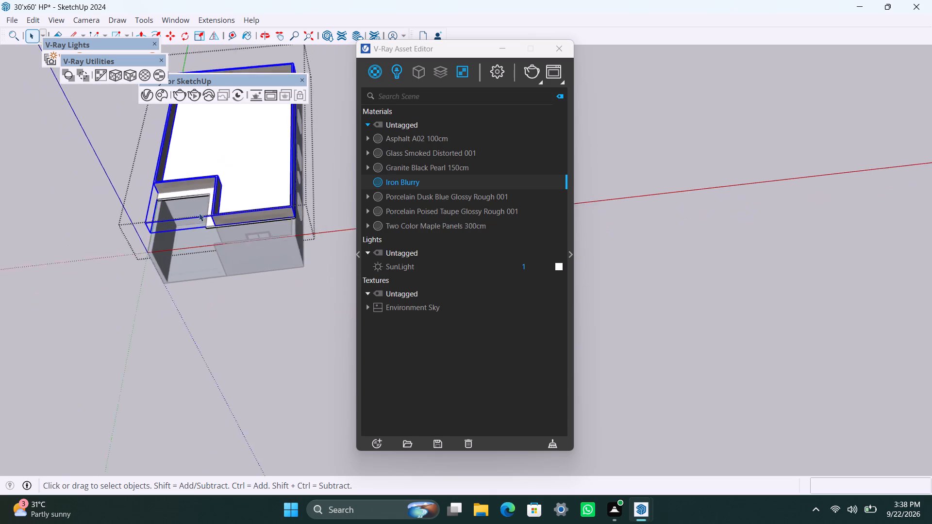
scroll(199, 213, down, 2)
click(219, 339)
Examine the roof slab edge and parapet around the recessed corner and leave the roof group.
scroll(154, 217, up, 3)
shift+middle_drag(156, 238, 163, 291)
shift+scroll(250, 243, up, 1)
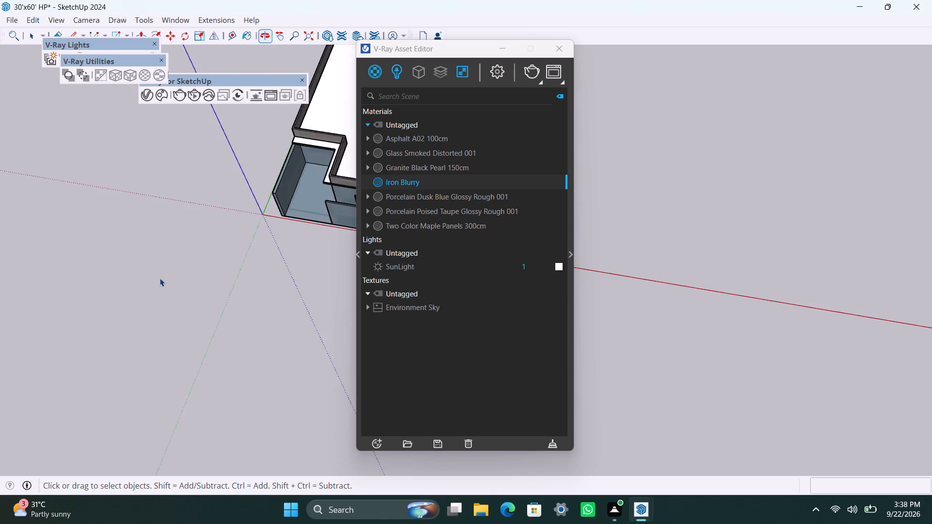
scroll(160, 278, down, 5)
middle_drag(187, 283, 64, 132)
scroll(229, 291, up, 1)
middle_drag(231, 291, 104, 360)
scroll(286, 253, up, 2)
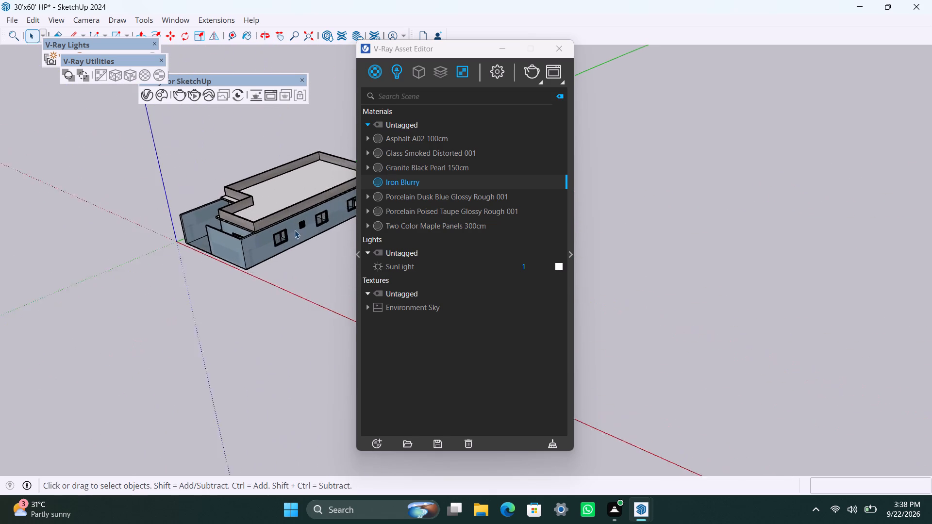
scroll(295, 230, up, 13)
triple_click(231, 244)
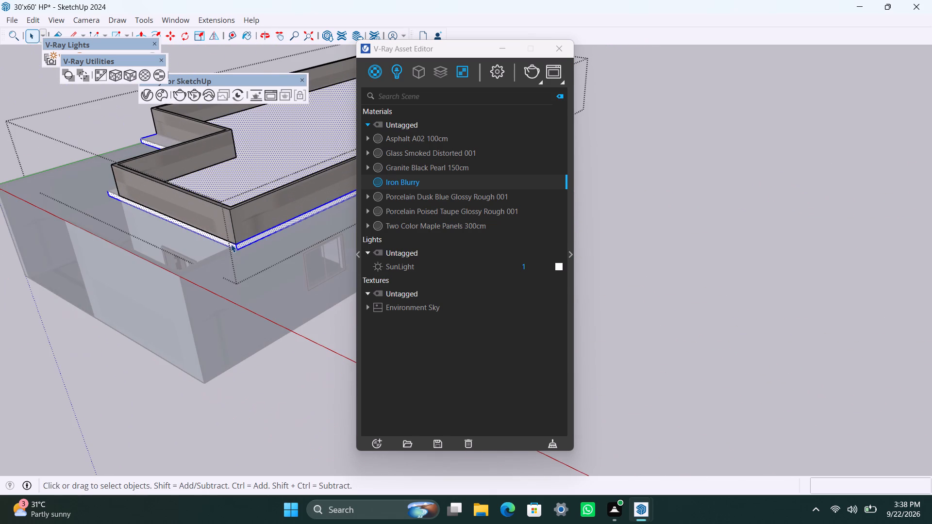
drag(260, 409, 260, 403)
scroll(252, 261, down, 12)
click(245, 352)
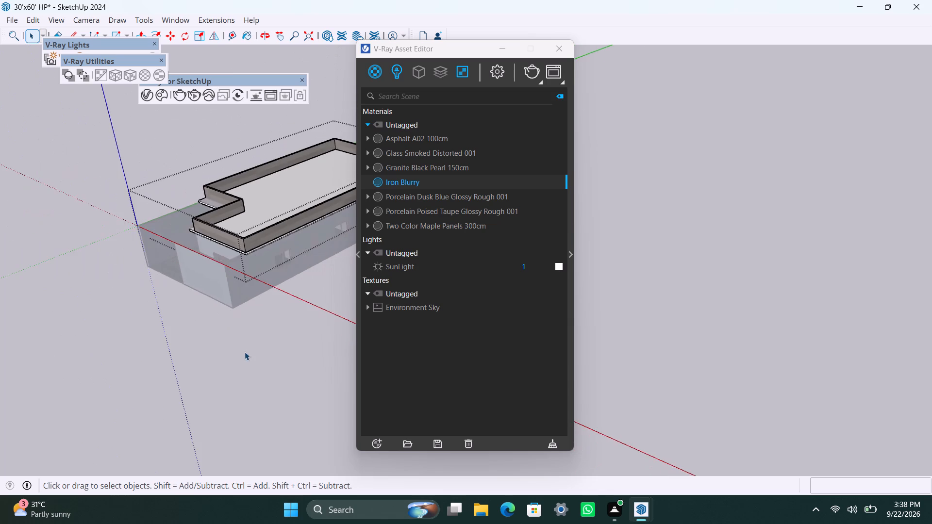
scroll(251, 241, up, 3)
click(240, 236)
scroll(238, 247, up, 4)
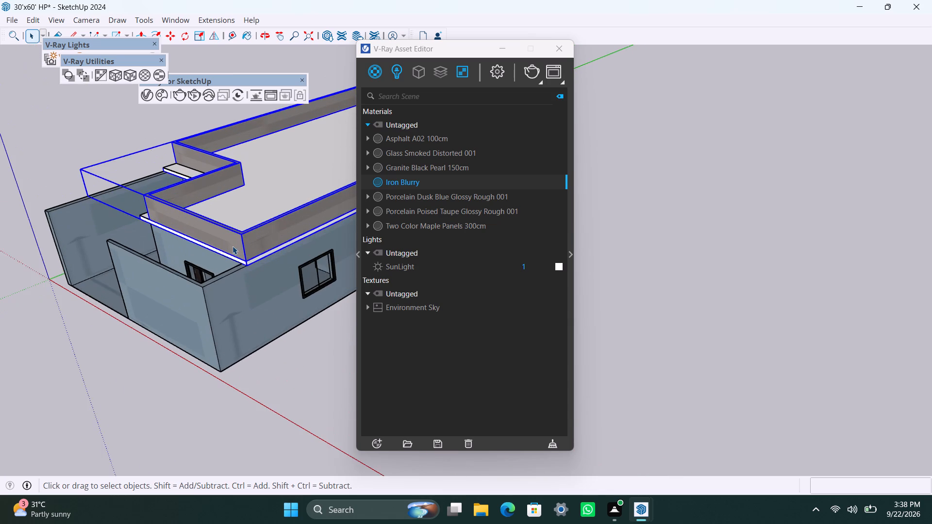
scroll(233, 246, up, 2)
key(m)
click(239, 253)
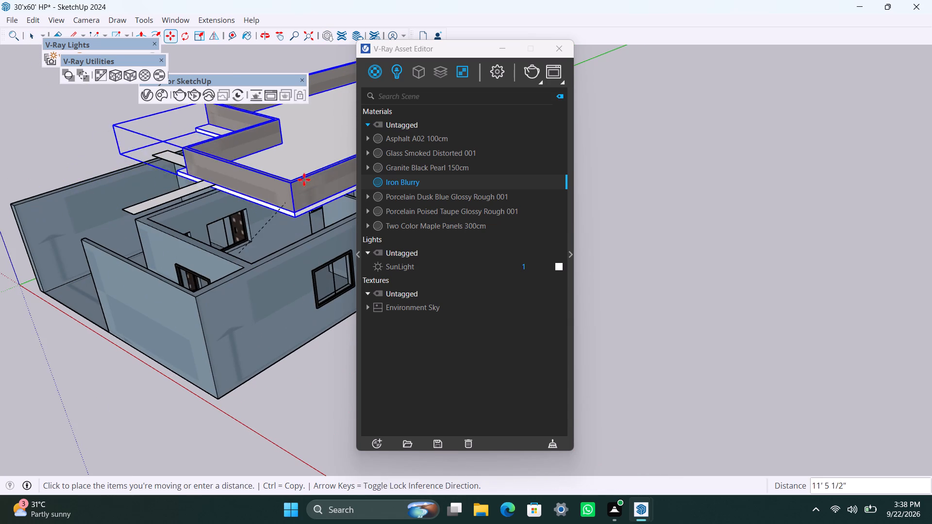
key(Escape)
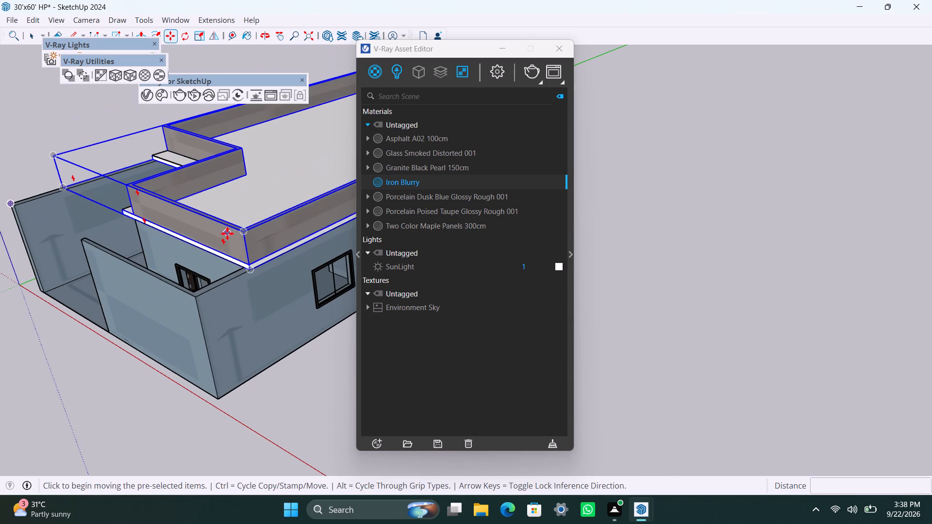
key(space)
Select the parapet group together with the slab strip at the recessed corner and move the roof clear of the house walls.
scroll(165, 235, down, 6)
middle_drag(123, 246, 309, 276)
scroll(218, 328, down, 5)
middle_drag(206, 346, 236, 279)
scroll(225, 275, up, 5)
middle_drag(183, 275, 275, 313)
scroll(200, 315, up, 1)
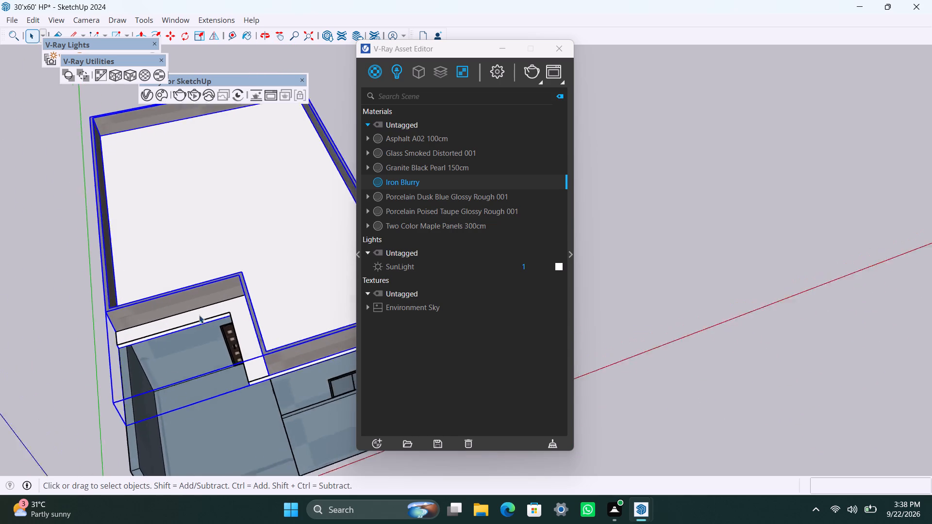
scroll(199, 315, up, 2)
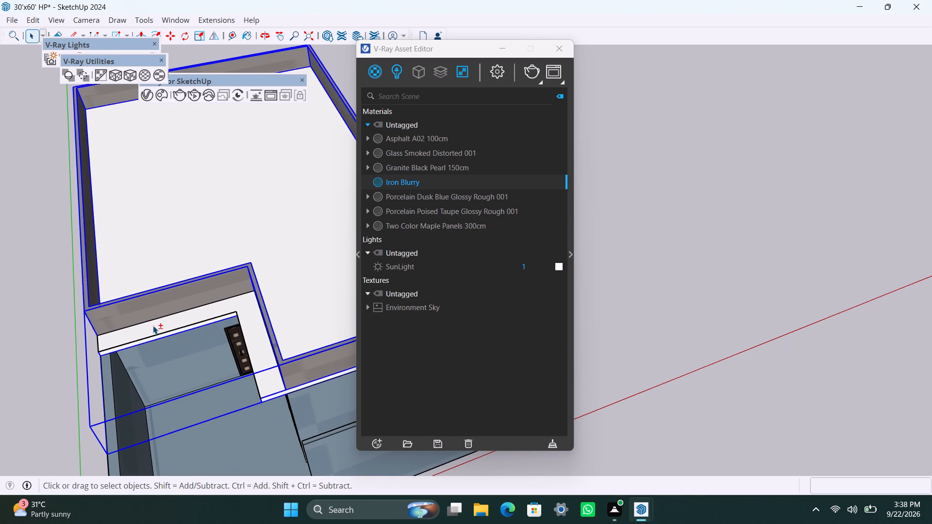
shift+click(153, 326)
double_click(157, 330)
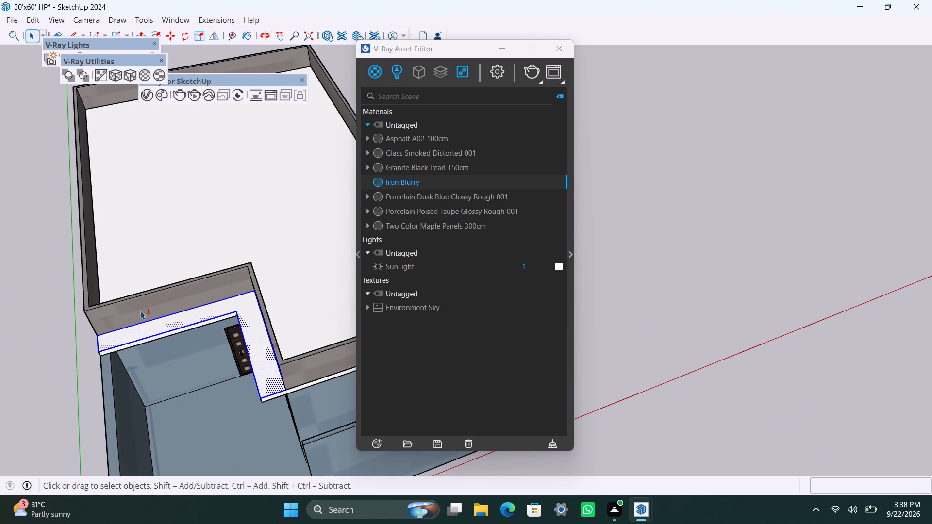
shift+click(140, 311)
scroll(250, 214, down, 4)
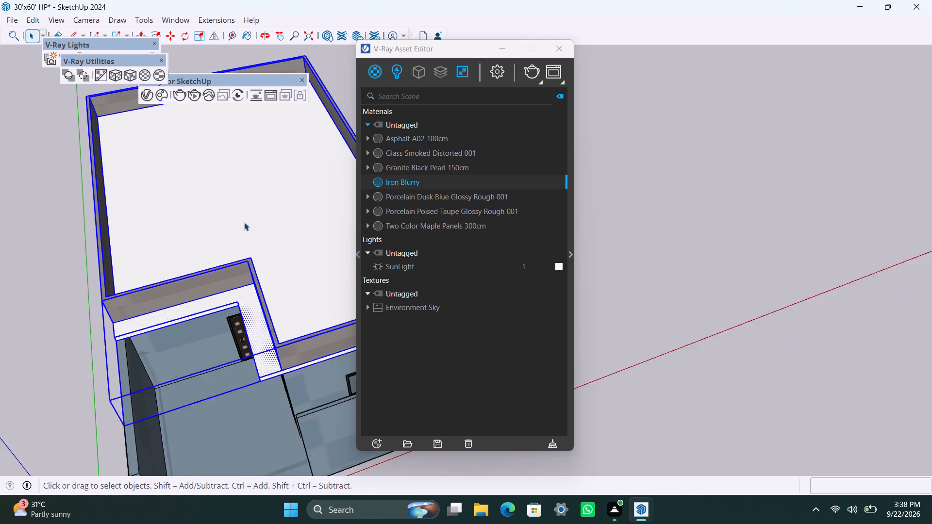
scroll(244, 222, down, 7)
middle_drag(151, 294, 49, 254)
scroll(97, 274, down, 4)
middle_drag(137, 312, 15, 318)
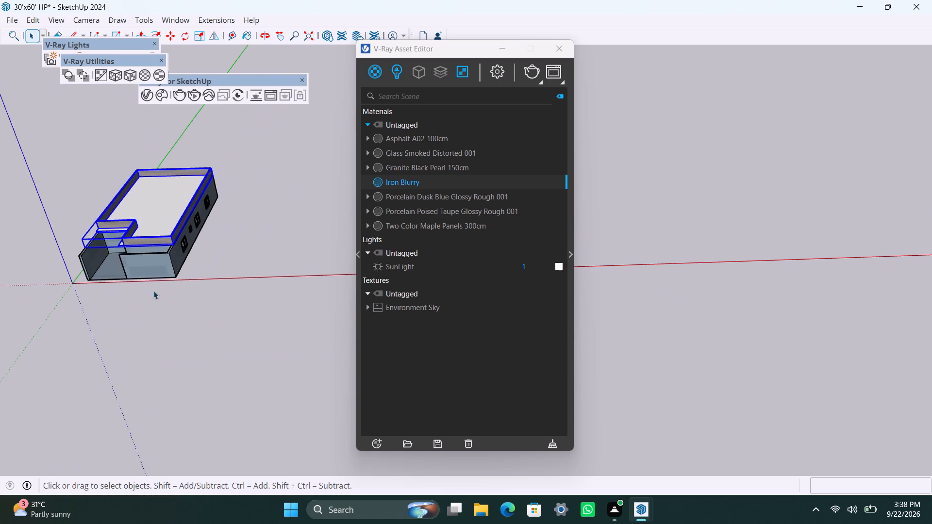
scroll(154, 290, up, 6)
key(m)
click(179, 215)
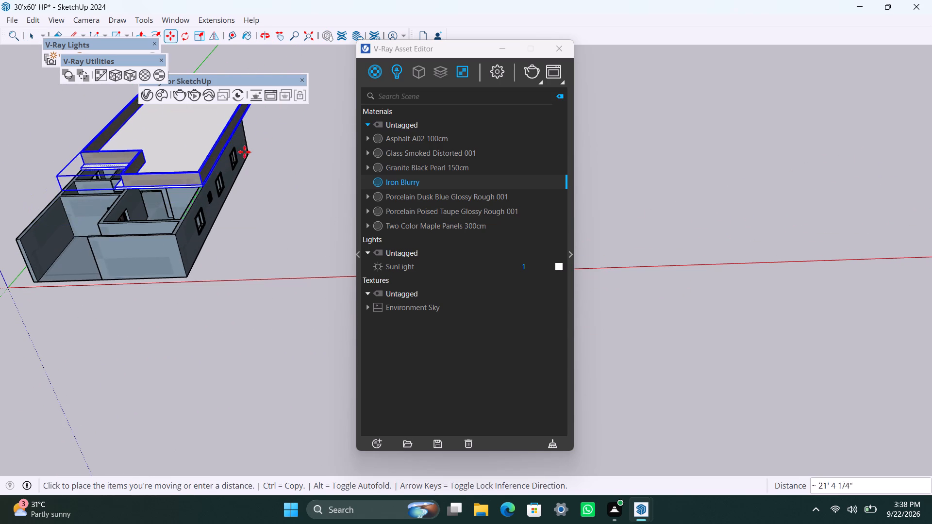
click(316, 99)
key(space)
Examine the uncovered interior rooms for doors that are still untextured.
scroll(153, 278, down, 5)
middle_drag(175, 292, 202, 318)
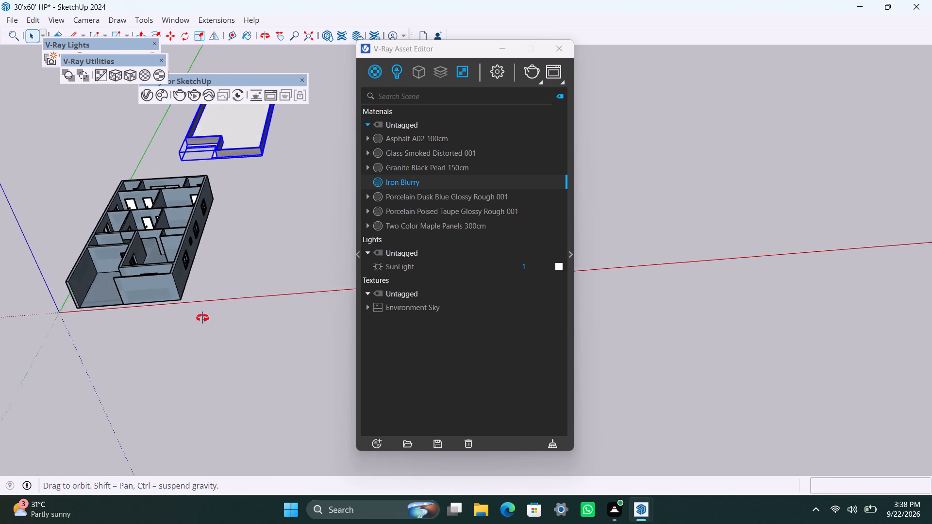
middle_drag(202, 318, 276, 418)
scroll(247, 360, up, 8)
middle_drag(152, 390, 427, 232)
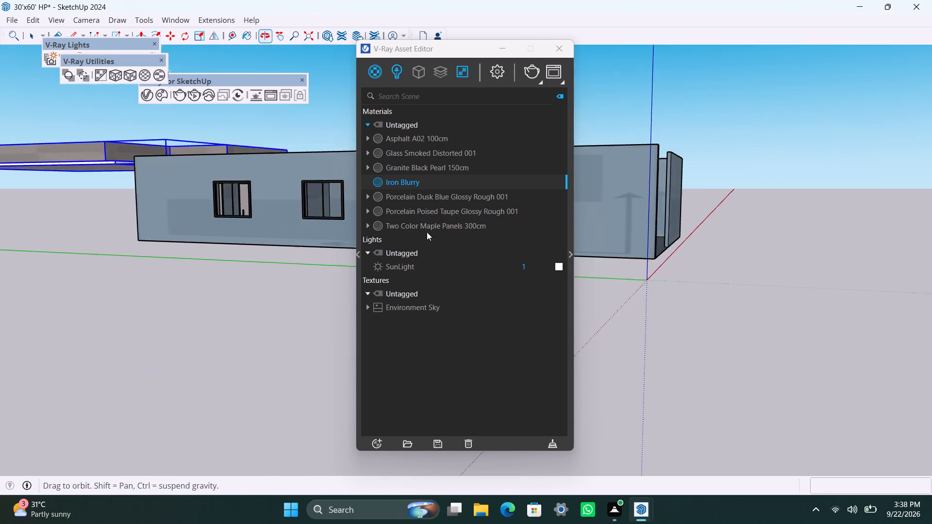
middle_drag(427, 232, 436, 215)
scroll(312, 251, down, 5)
shift+middle_drag(219, 241, 0, 318)
scroll(151, 299, up, 4)
middle_drag(172, 306, 225, 460)
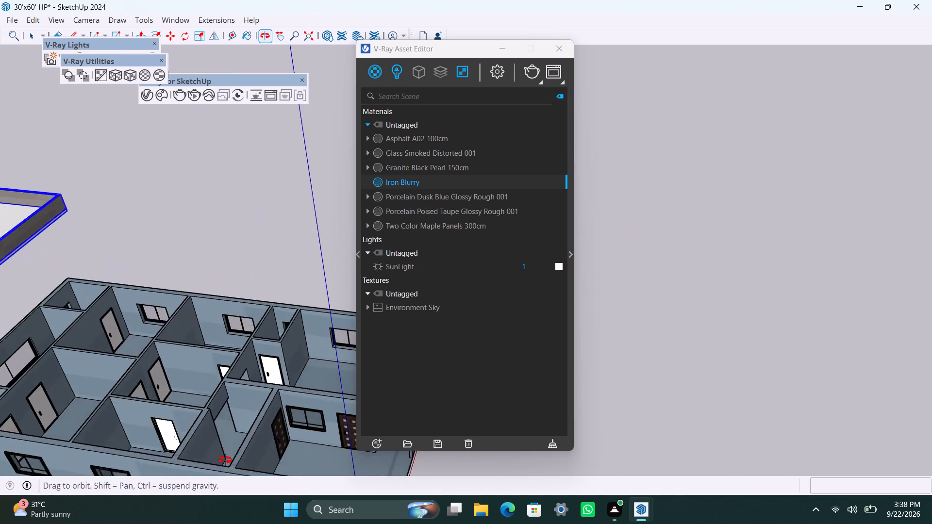
middle_drag(225, 460, 225, 459)
scroll(227, 402, down, 4)
shift+middle_drag(233, 385, 202, 235)
scroll(205, 237, up, 4)
middle_drag(210, 295, 287, 415)
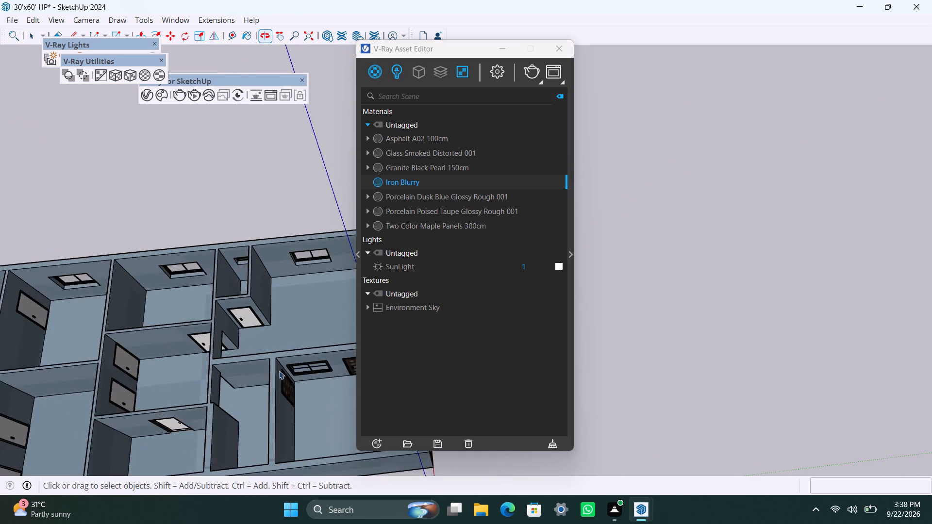
scroll(279, 368, up, 7)
shift+middle_drag(229, 324, 235, 298)
scroll(235, 286, up, 10)
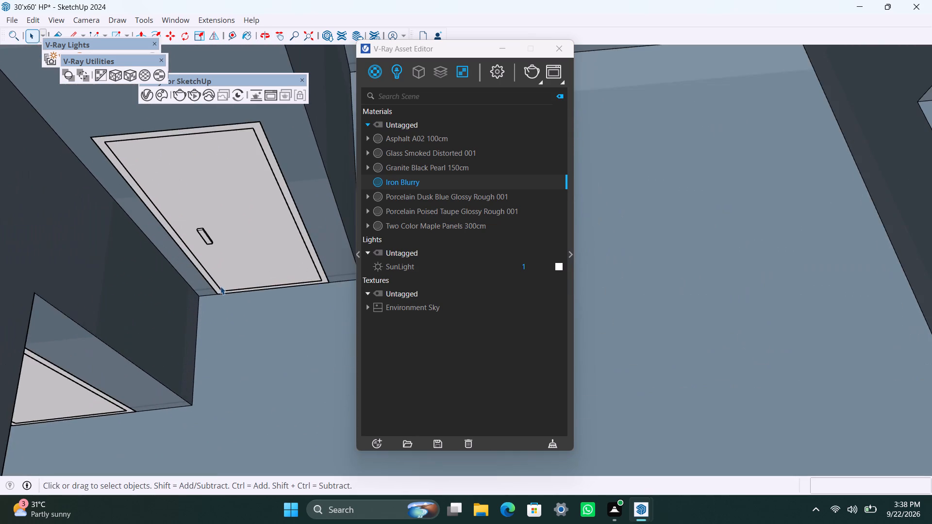
Apply Iron Blurry to the frame of the white interior door in the short passage, with cubic projection fitted to its bounding box.
scroll(223, 278, down, 5)
middle_drag(222, 353, 93, 337)
scroll(184, 264, down, 4)
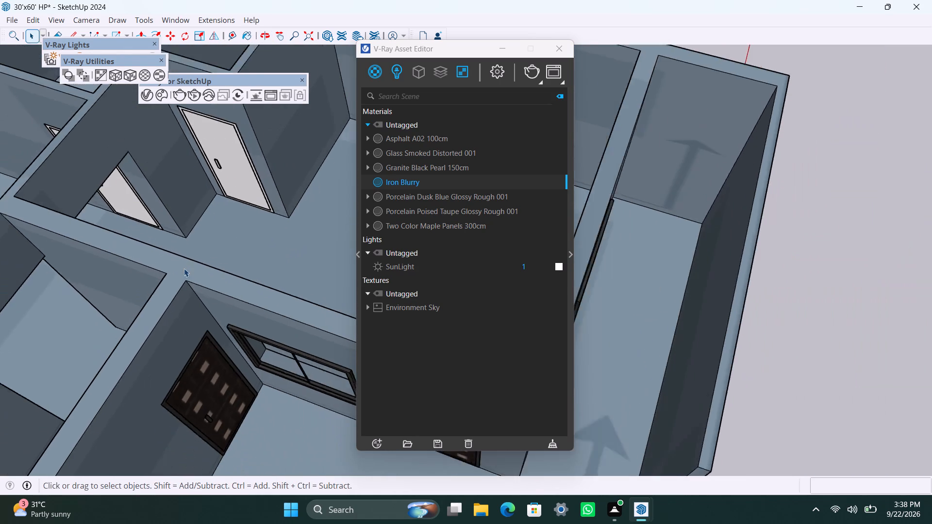
scroll(191, 251, down, 5)
shift+middle_drag(197, 249, 203, 303)
scroll(202, 293, up, 4)
middle_drag(204, 272, 331, 222)
scroll(173, 353, up, 6)
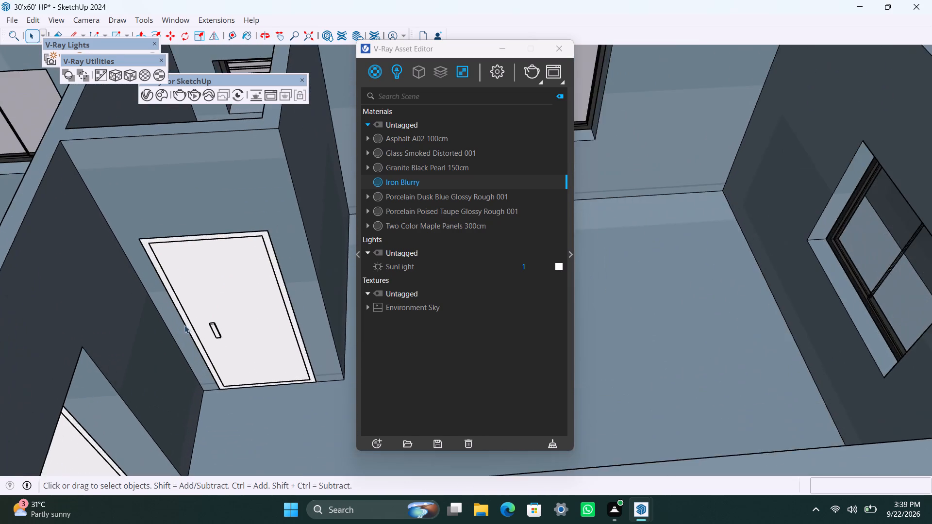
scroll(184, 325, up, 6)
triple_click(181, 311)
triple_click(181, 311)
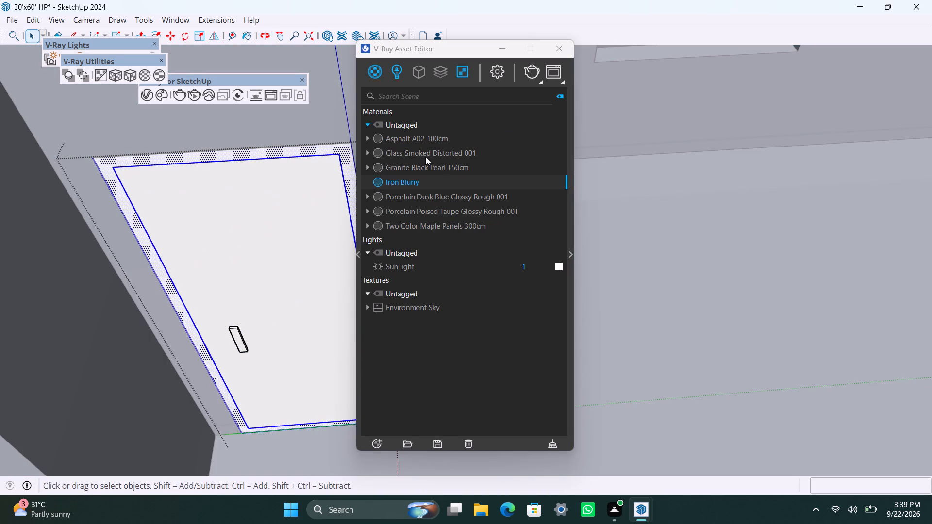
right_click(413, 182)
click(433, 204)
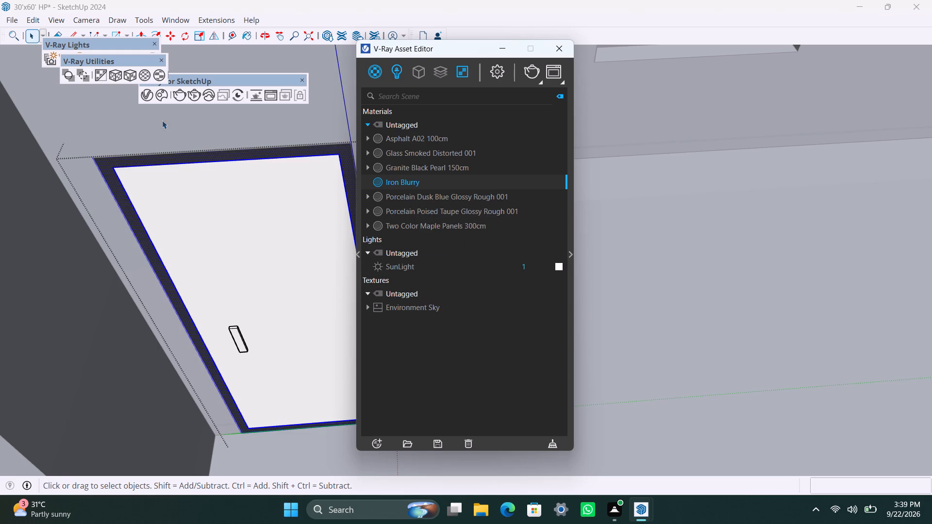
click(135, 73)
Apply Iron Blurry to the handle of the same passage door.
double_click(236, 332)
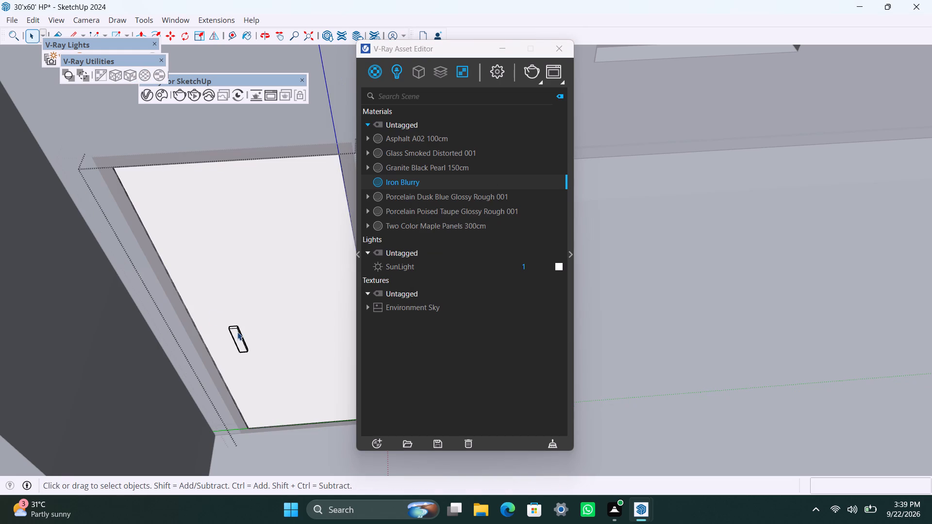
click(237, 332)
right_click(412, 183)
click(437, 203)
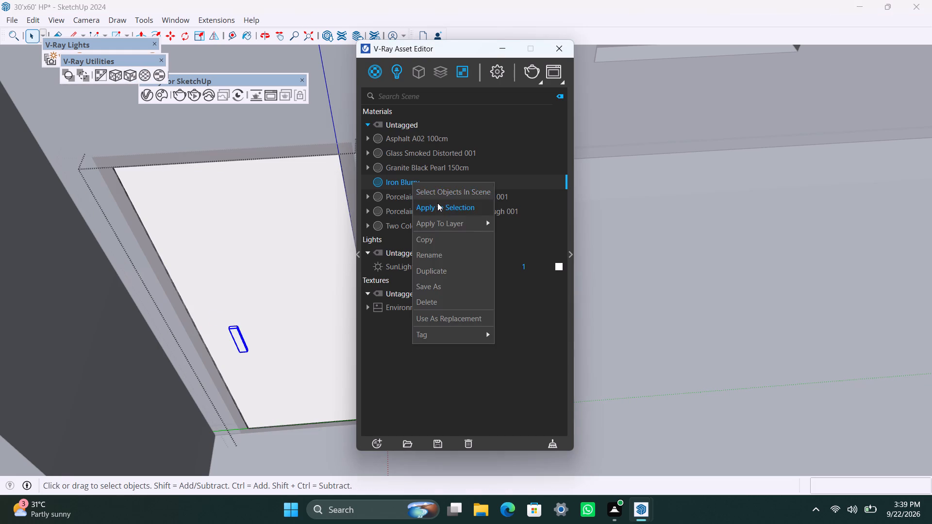
Apply Two Color Maple Panels 300cm to the passage door's panel and leave its nested groups.
click(278, 234)
double_click(277, 234)
click(405, 226)
right_click(405, 226)
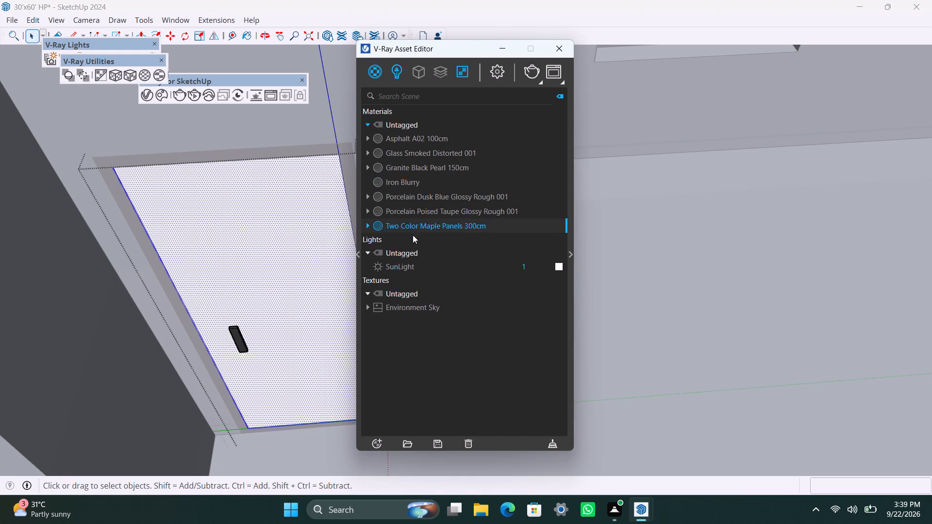
click(432, 255)
scroll(243, 270, down, 16)
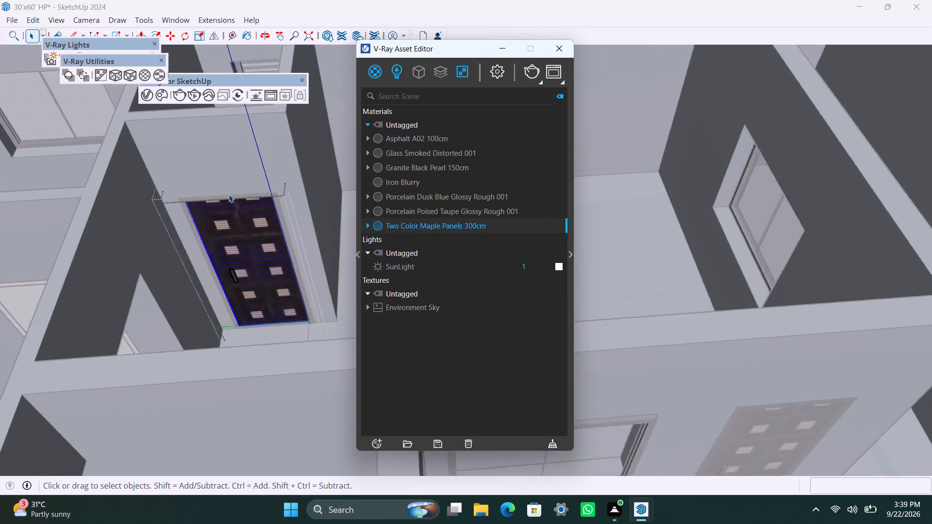
scroll(229, 194, down, 16)
middle_drag(204, 355, 17, 344)
scroll(79, 286, down, 6)
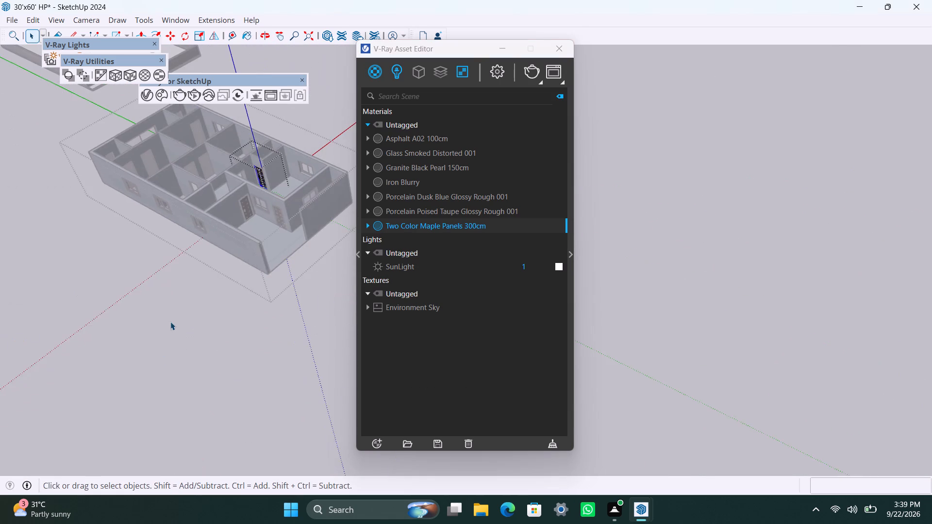
middle_drag(170, 321, 33, 321)
scroll(93, 338, down, 3)
click(100, 354)
click(199, 293)
scroll(211, 300, down, 4)
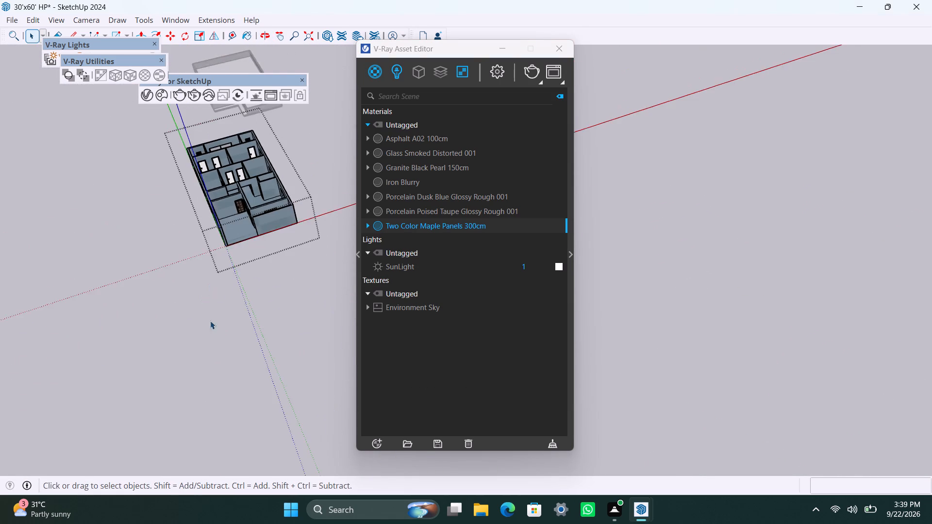
Examine the rooms from above for the remaining white interior doors.
middle_drag(217, 334, 187, 382)
scroll(174, 271, up, 8)
middle_drag(260, 297, 194, 378)
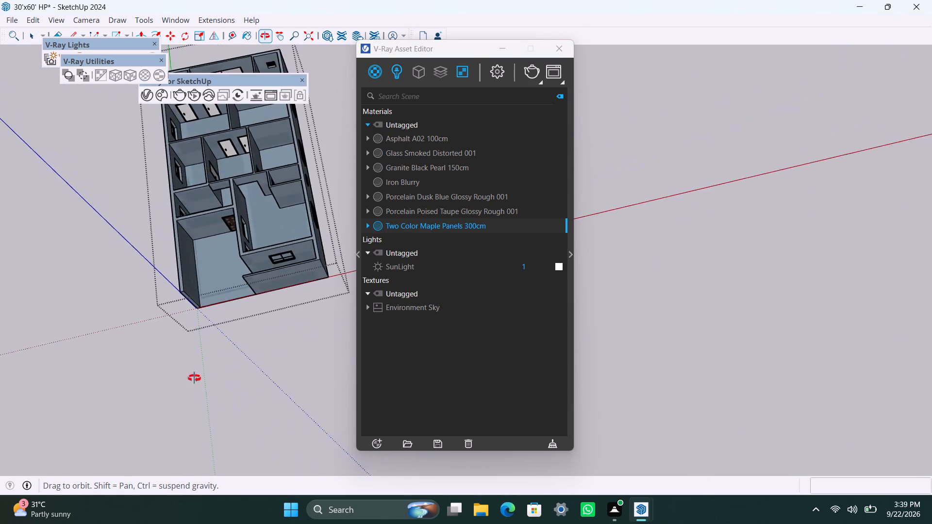
middle_drag(194, 378, 175, 360)
scroll(232, 217, down, 4)
middle_drag(236, 235, 218, 422)
scroll(212, 387, up, 8)
scroll(221, 321, up, 3)
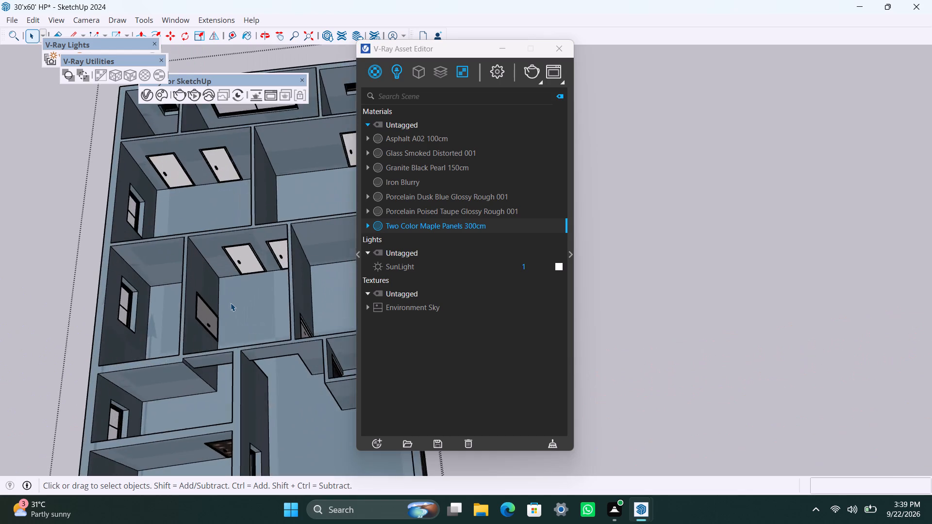
scroll(231, 303, up, 5)
middle_drag(257, 372, 69, 343)
scroll(206, 282, down, 5)
middle_drag(224, 334, 112, 289)
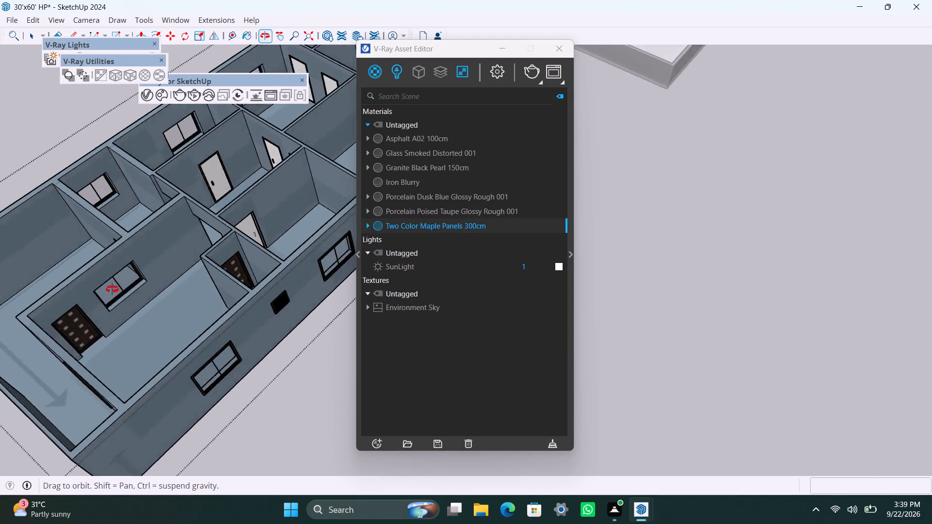
middle_drag(112, 289, 112, 289)
scroll(194, 244, down, 5)
shift+middle_drag(250, 304, 210, 420)
scroll(196, 320, up, 13)
middle_drag(211, 304, 186, 304)
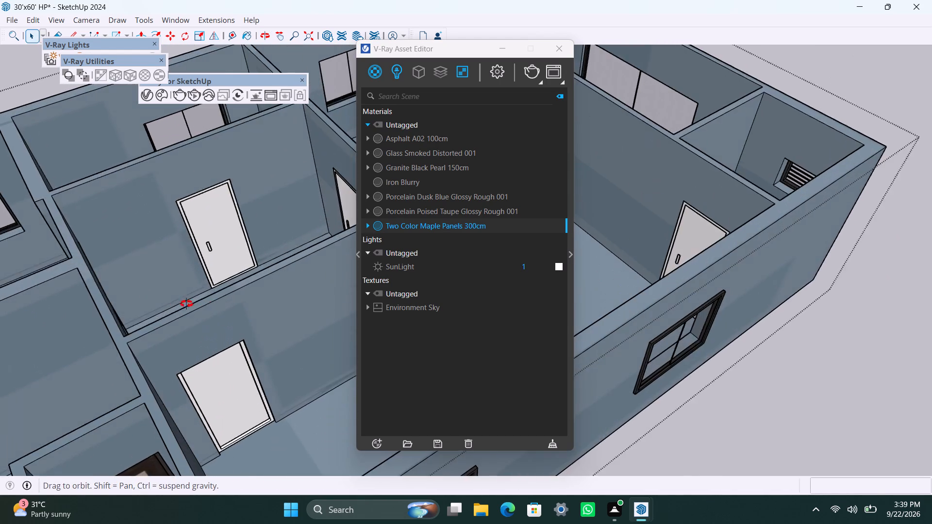
middle_drag(186, 304, 110, 304)
Apply Iron Blurry to the frame of the white door on the middle room's side wall, with cubic projection fitted to its bounding box.
scroll(210, 281, down, 4)
shift+middle_drag(227, 275, 216, 390)
scroll(221, 352, up, 5)
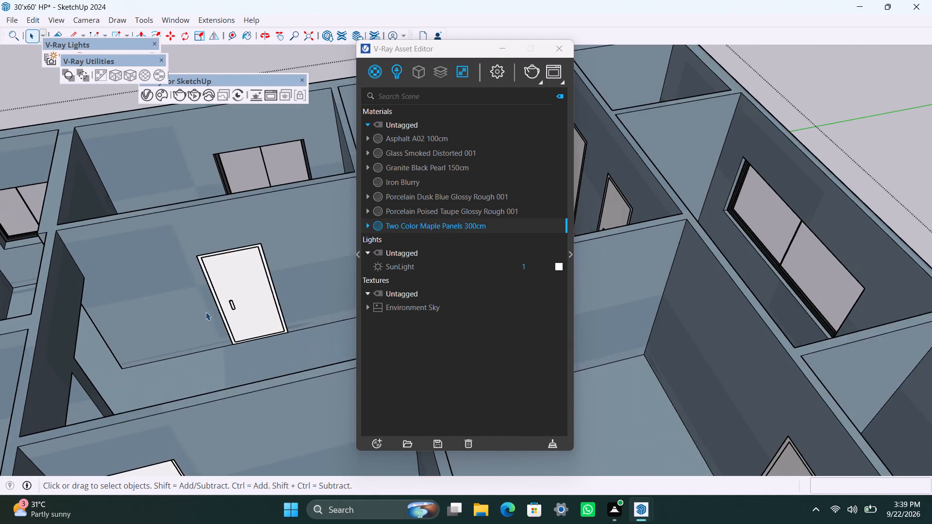
scroll(202, 313, up, 8)
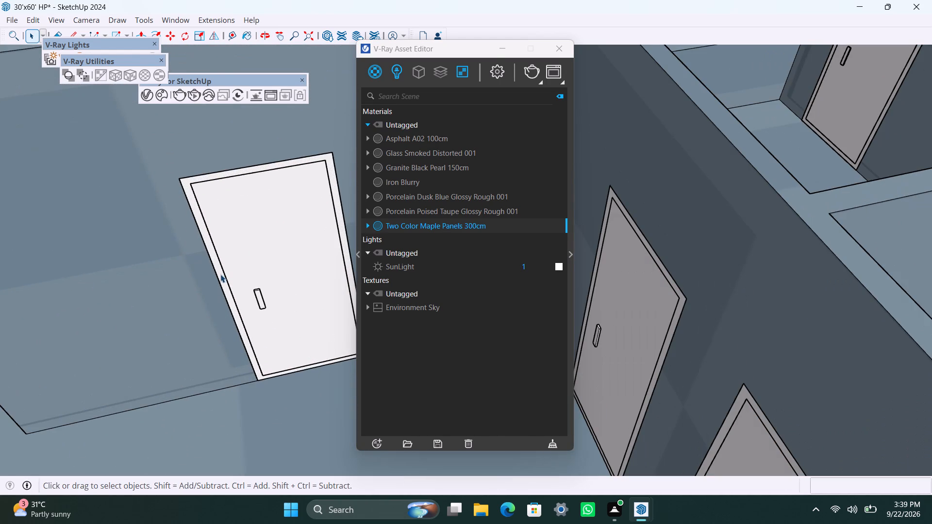
triple_click(220, 274)
click(220, 275)
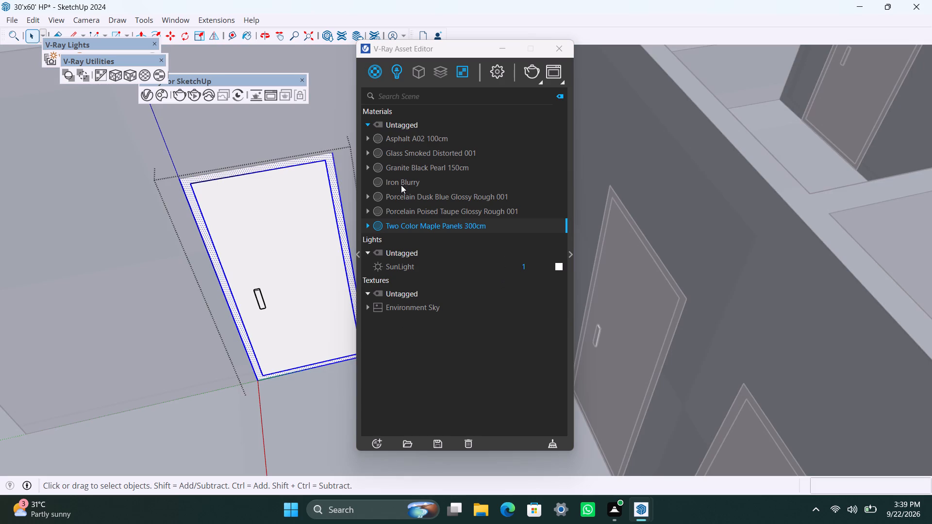
click(401, 185)
right_click(401, 183)
click(432, 202)
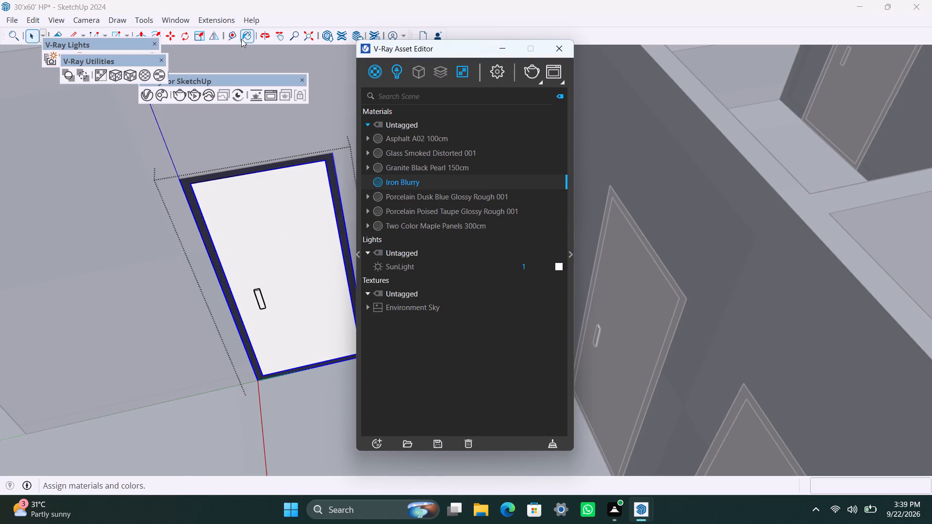
click(128, 72)
Apply Two Color Maple Panels 300cm to the panel of the same side-wall door.
triple_click(286, 251)
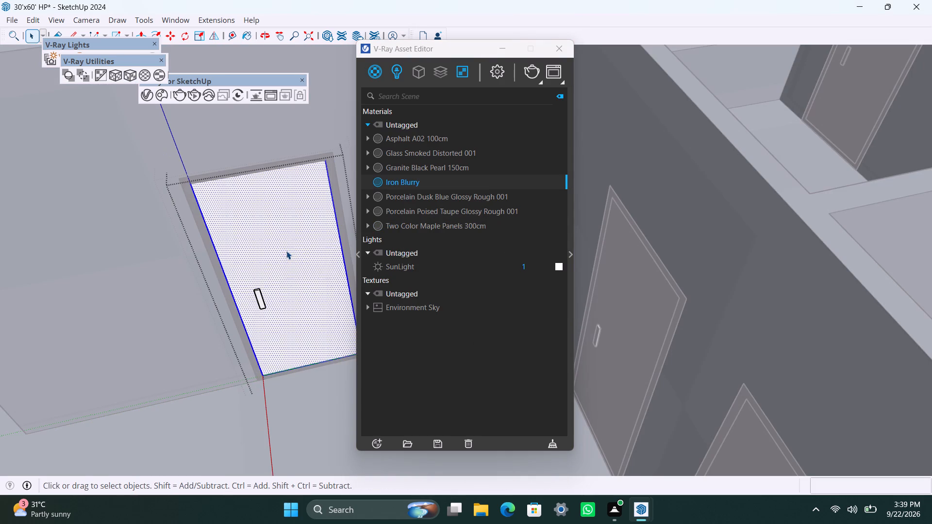
click(410, 223)
right_click(412, 224)
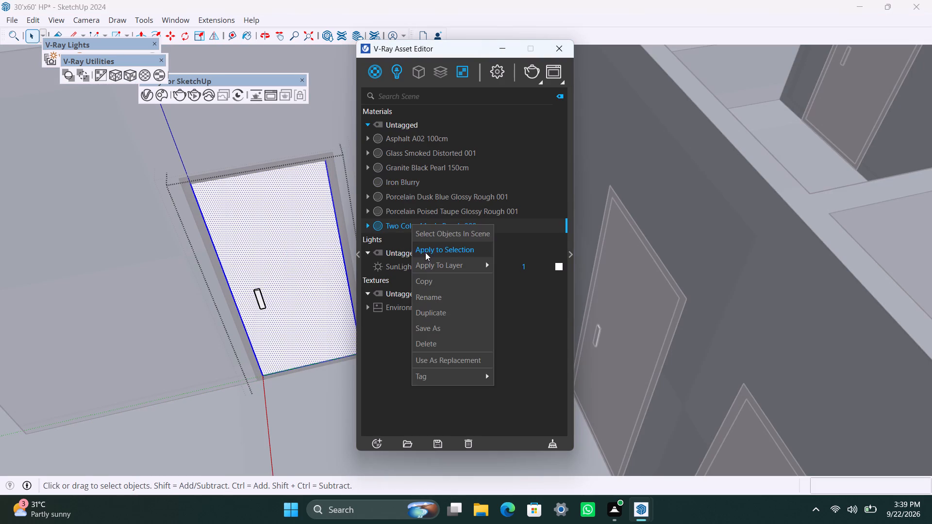
click(425, 252)
Apply Iron Blurry to the handle of the side-wall door and leave its nested groups.
double_click(259, 296)
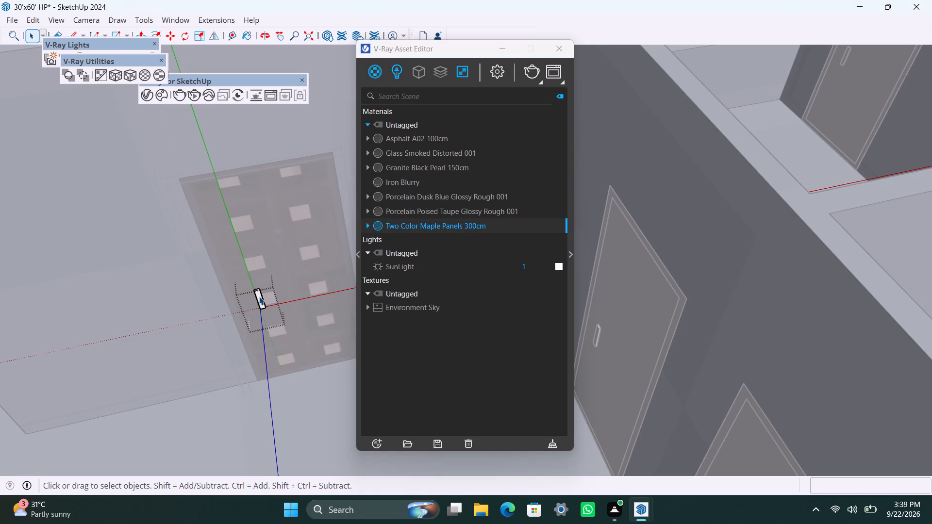
click(259, 296)
click(413, 181)
right_click(413, 181)
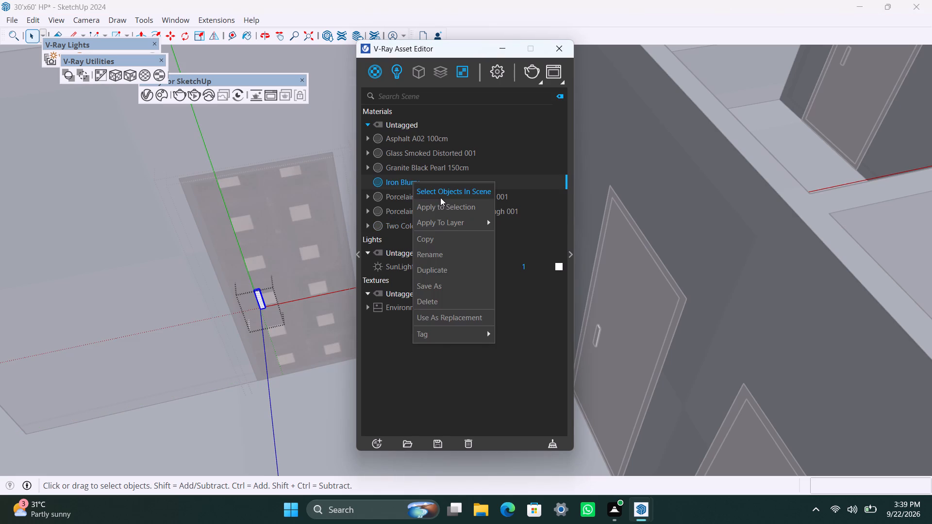
click(443, 207)
scroll(222, 212, down, 19)
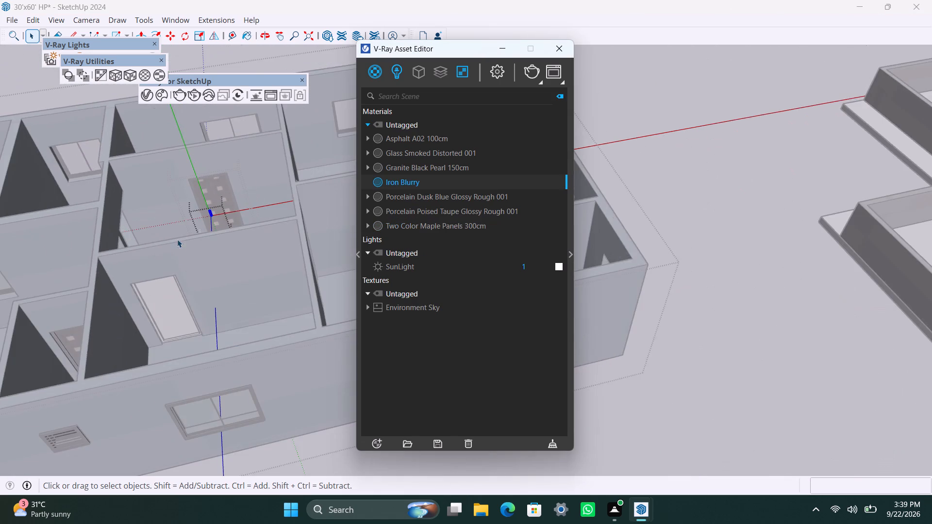
scroll(177, 239, down, 3)
click(237, 426)
scroll(150, 224, down, 5)
middle_drag(152, 272, 404, 349)
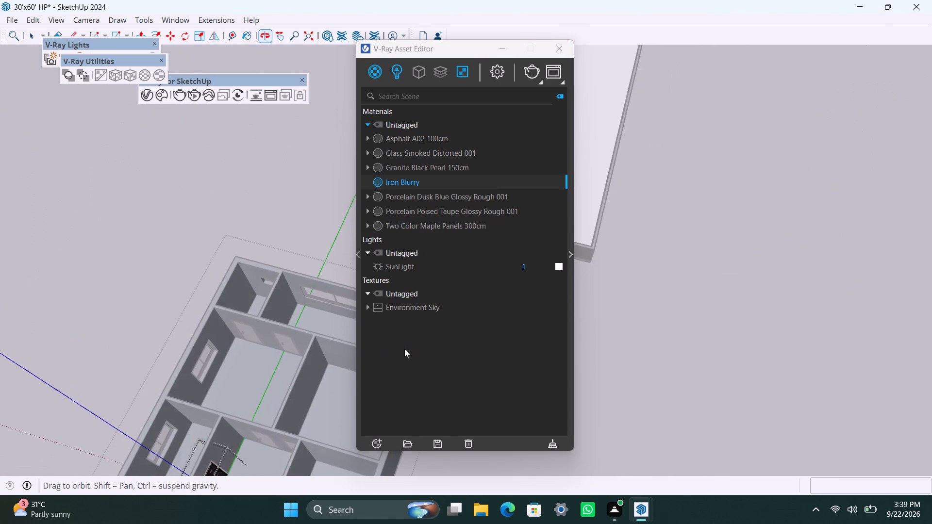
middle_drag(404, 349, 411, 347)
scroll(290, 374, down, 5)
middle_drag(278, 372, 255, 252)
scroll(216, 302, up, 4)
middle_drag(197, 353, 256, 348)
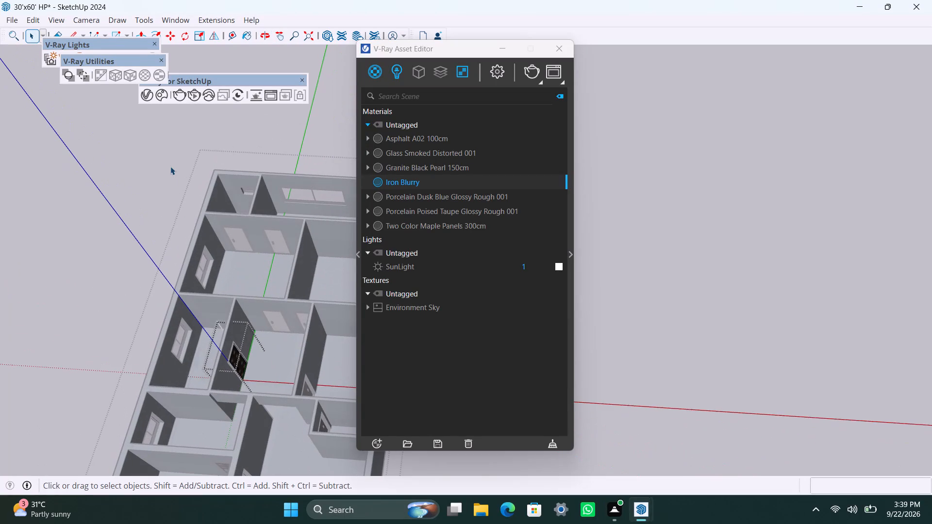
double_click(170, 166)
Apply Iron Blurry to the frame of the paired white door nearest the finished side-wall door, with fitted cubic projection.
scroll(242, 319, down, 4)
shift+middle_drag(213, 330, 146, 208)
scroll(150, 262, up, 4)
middle_drag(171, 269, 254, 290)
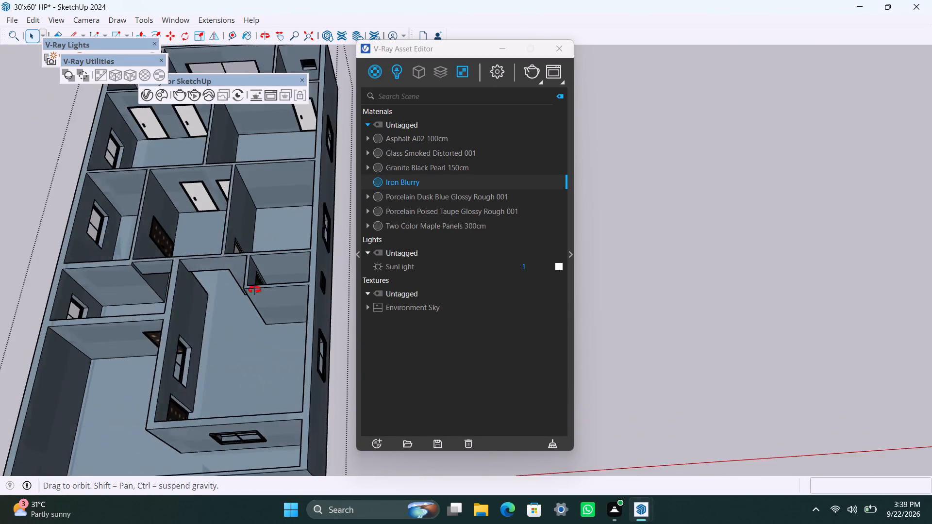
middle_drag(254, 290, 262, 292)
scroll(161, 221, up, 4)
shift+middle_drag(145, 309, 191, 274)
scroll(191, 268, up, 8)
middle_drag(184, 270, 159, 179)
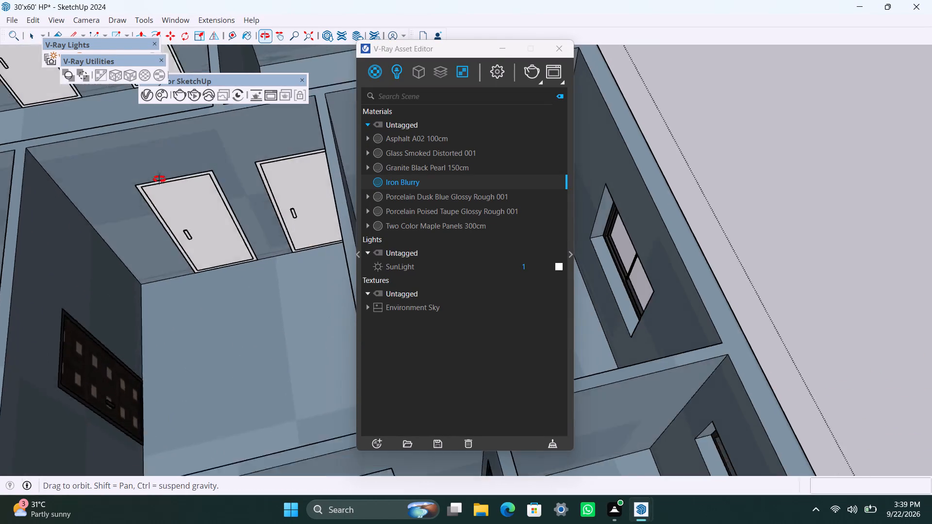
middle_drag(159, 179, 159, 180)
scroll(155, 233, up, 4)
scroll(180, 195, up, 1)
scroll(186, 189, down, 5)
scroll(175, 176, up, 2)
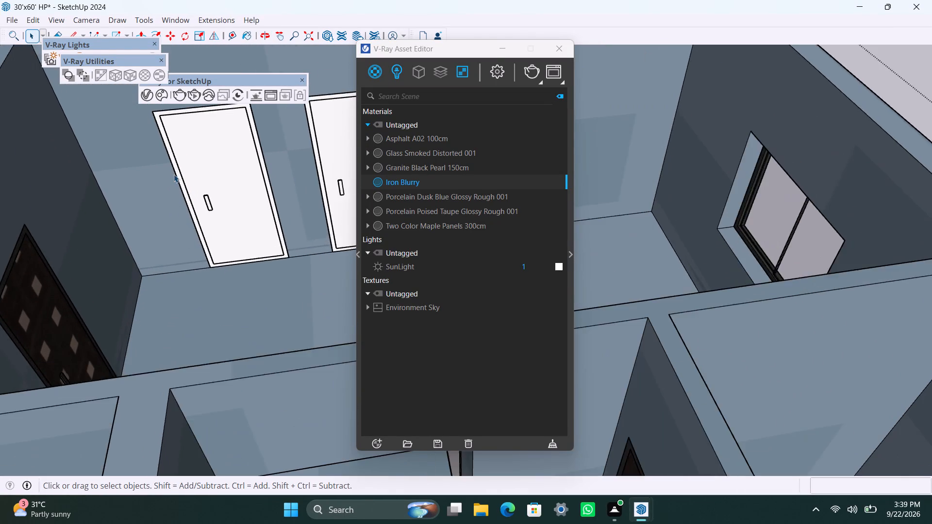
scroll(174, 174, up, 5)
triple_click(177, 167)
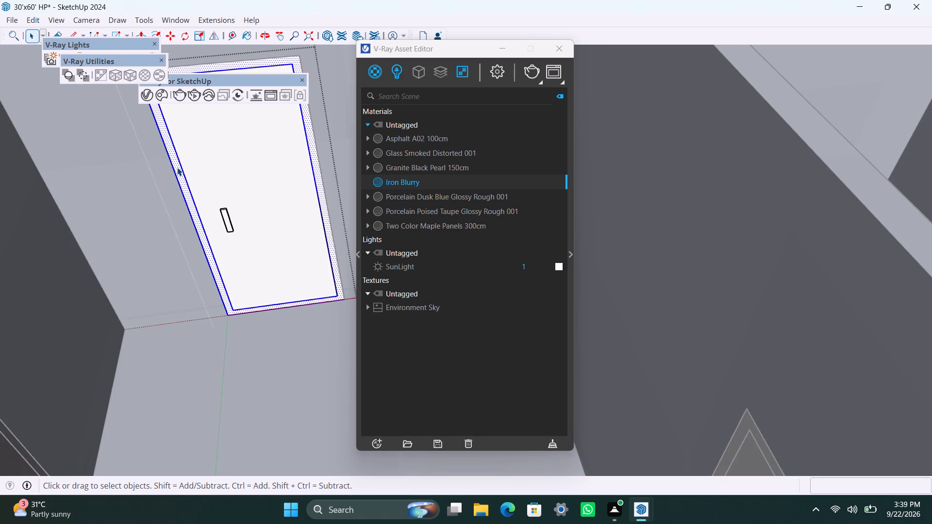
click(177, 167)
right_click(449, 187)
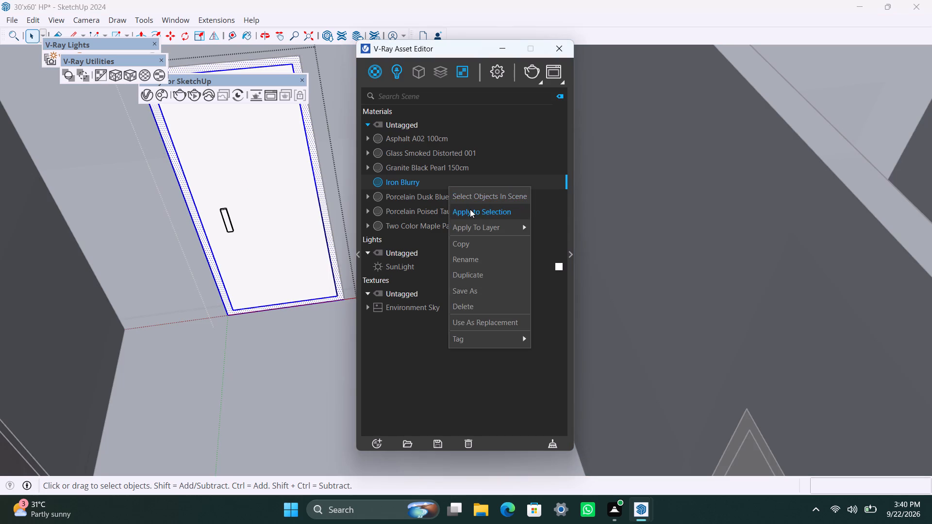
click(470, 210)
click(134, 78)
Apply Two Color Maple Panels 300cm to the panel of this first paired door.
triple_click(262, 213)
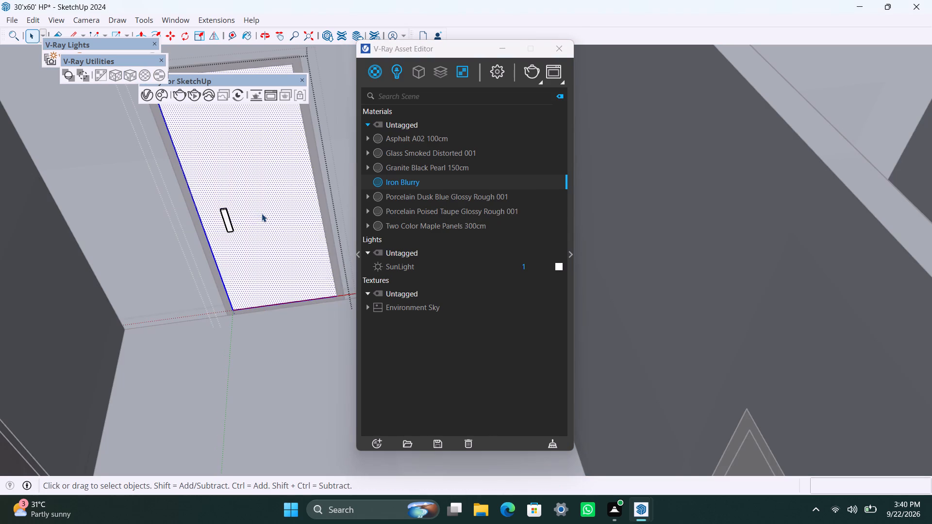
right_click(443, 225)
click(455, 246)
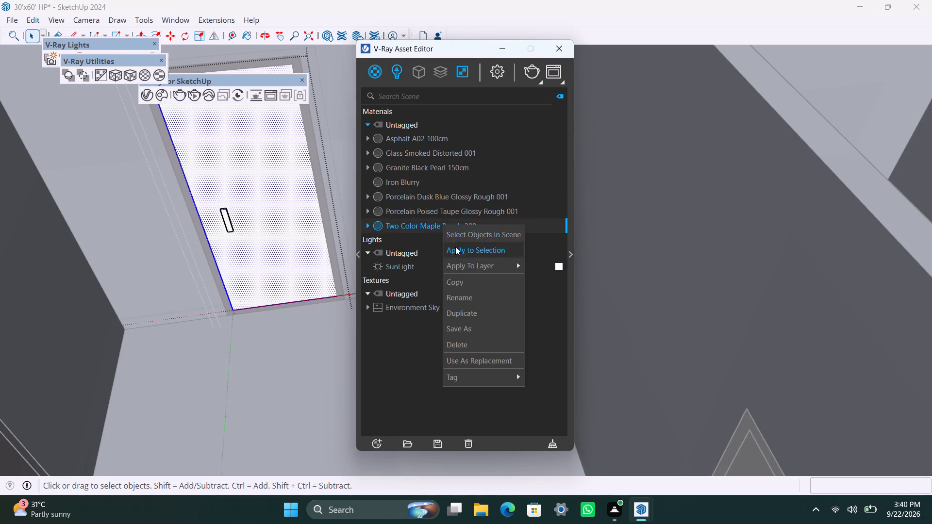
Apply Iron Blurry to the handle of the first paired door and leave its nested groups.
double_click(230, 226)
click(230, 225)
scroll(226, 218, up, 2)
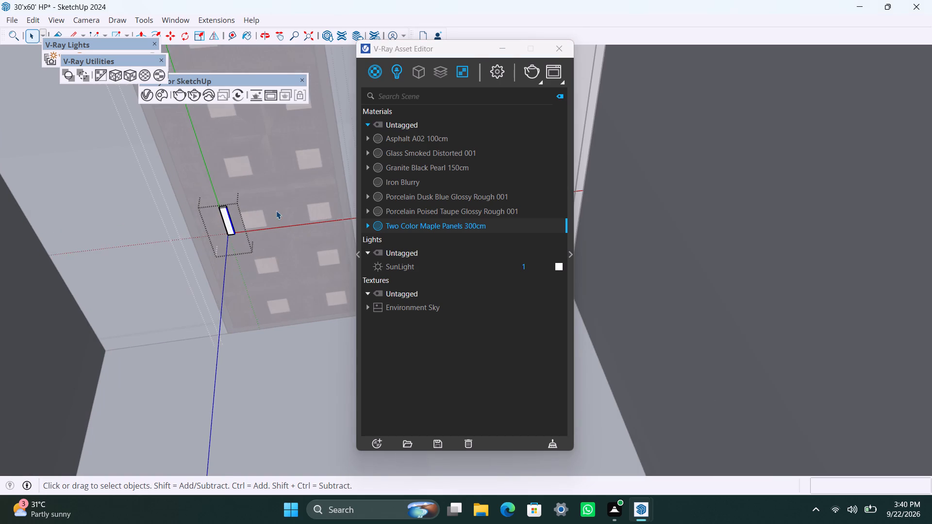
click(276, 211)
scroll(242, 212, up, 5)
click(223, 228)
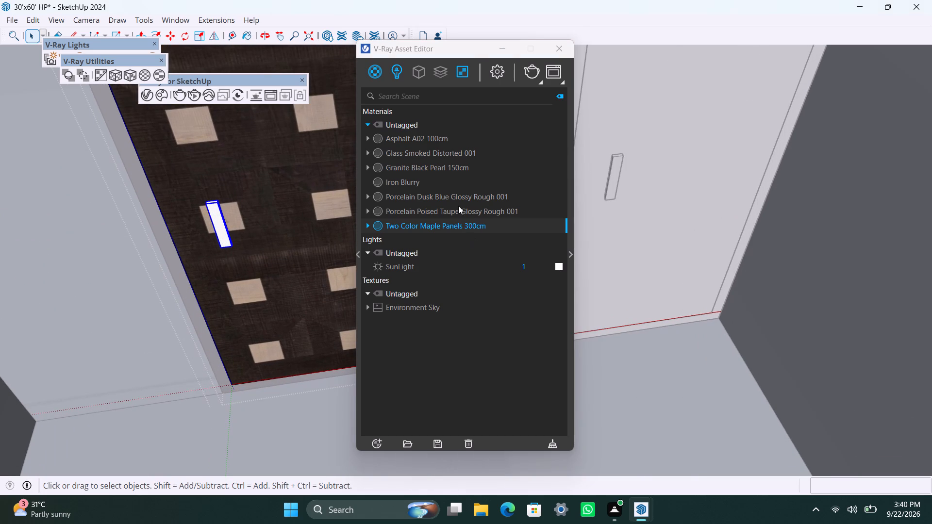
click(408, 181)
right_click(408, 181)
click(434, 206)
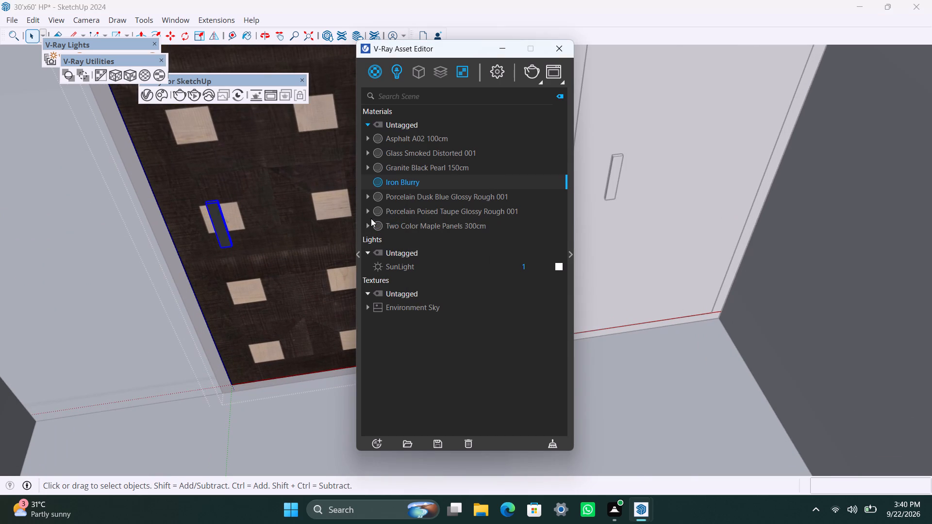
scroll(357, 254, down, 20)
scroll(357, 254, down, 11)
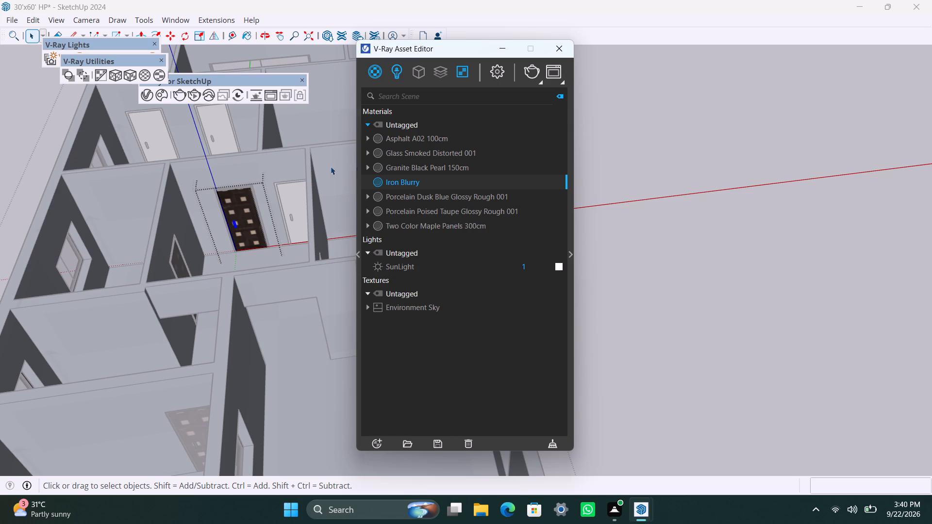
key(space)
click(41, 82)
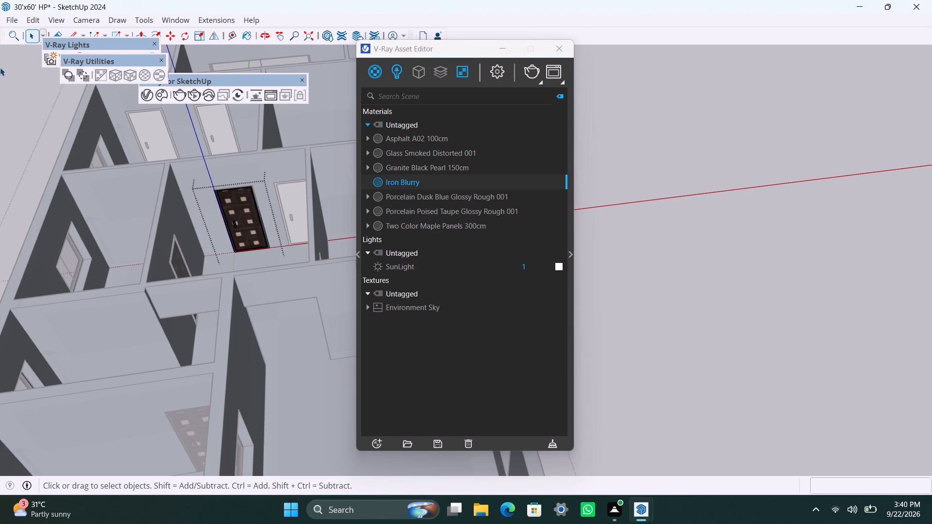
click(29, 82)
Apply Iron Blurry to the frame of the remaining white door on the same wall, with fitted cubic projection.
scroll(248, 284, down, 3)
middle_drag(280, 276, 253, 311)
scroll(271, 282, up, 3)
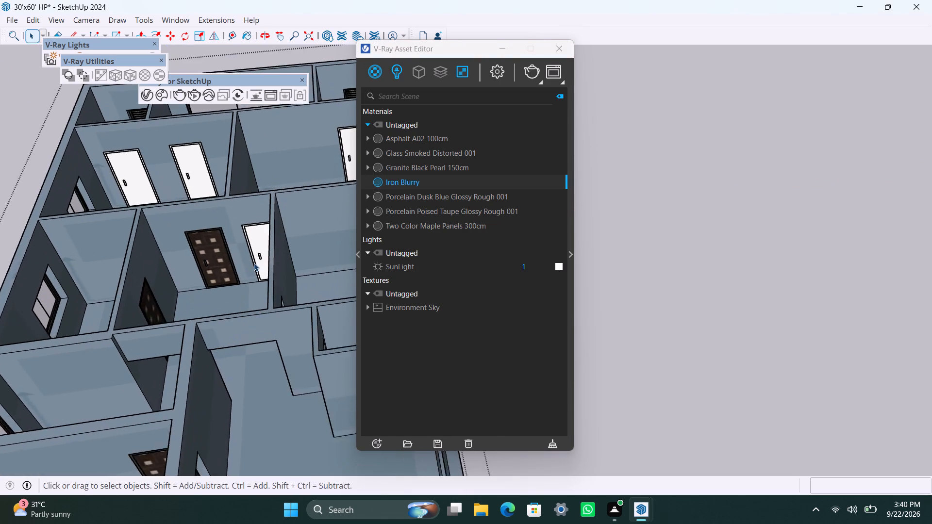
middle_drag(252, 264, 313, 266)
scroll(294, 284, up, 9)
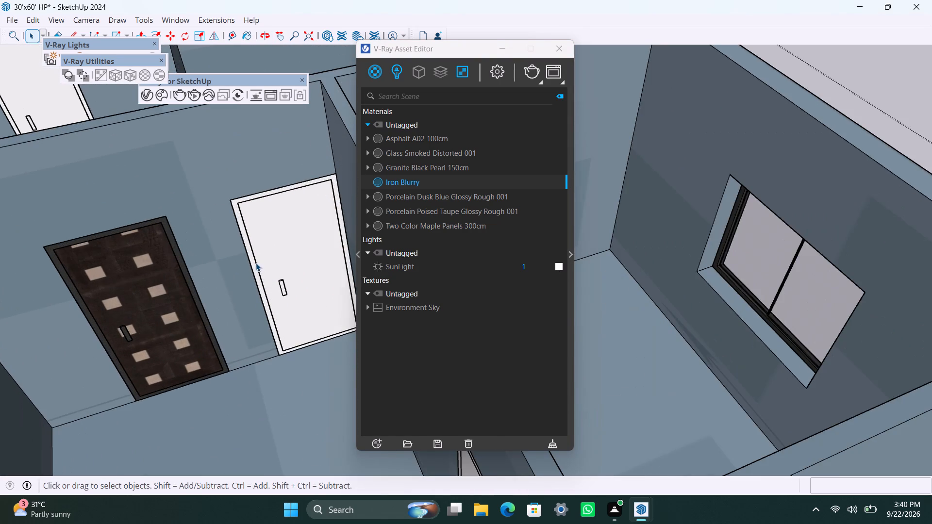
scroll(250, 255, up, 3)
triple_click(250, 250)
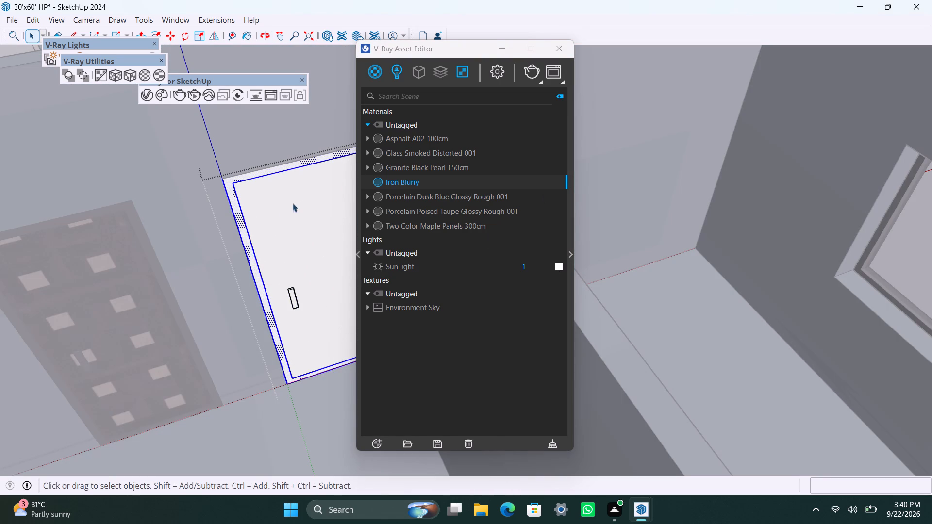
right_drag(420, 184, 422, 189)
click(435, 213)
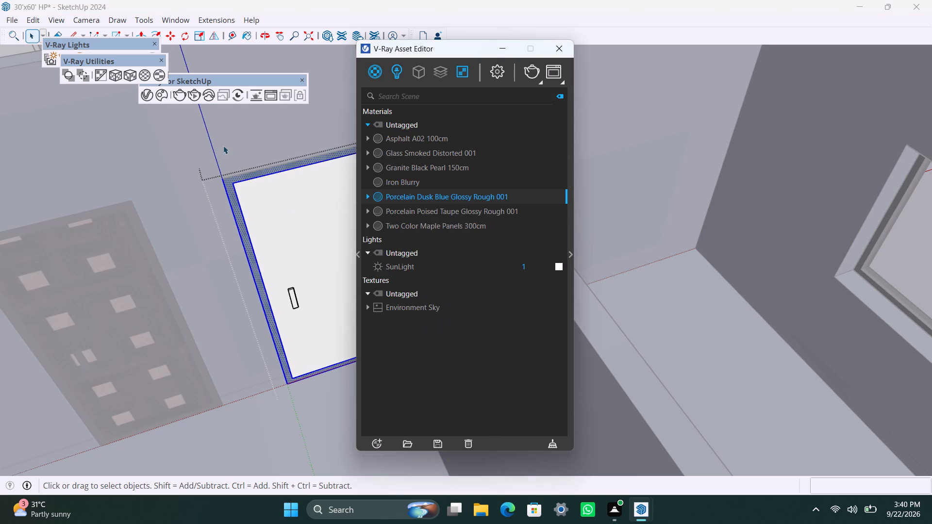
click(419, 183)
right_click(419, 183)
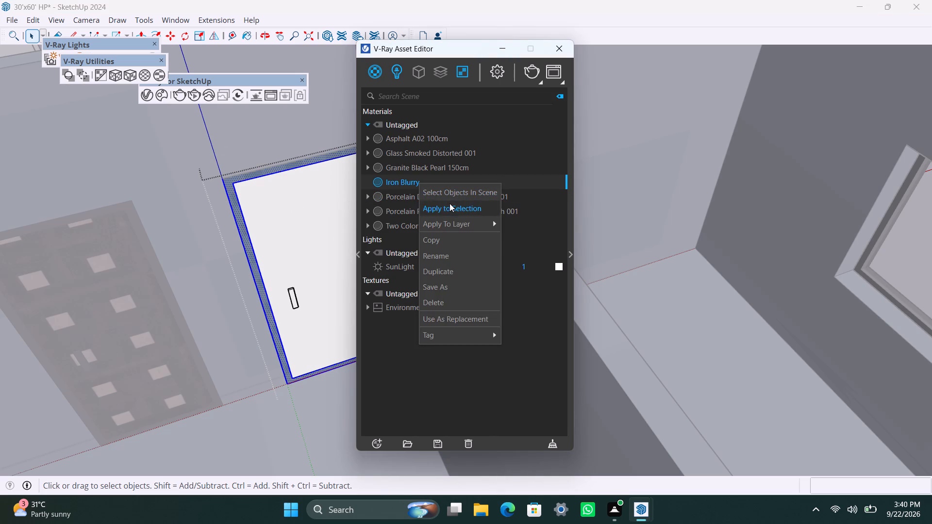
click(449, 204)
click(134, 74)
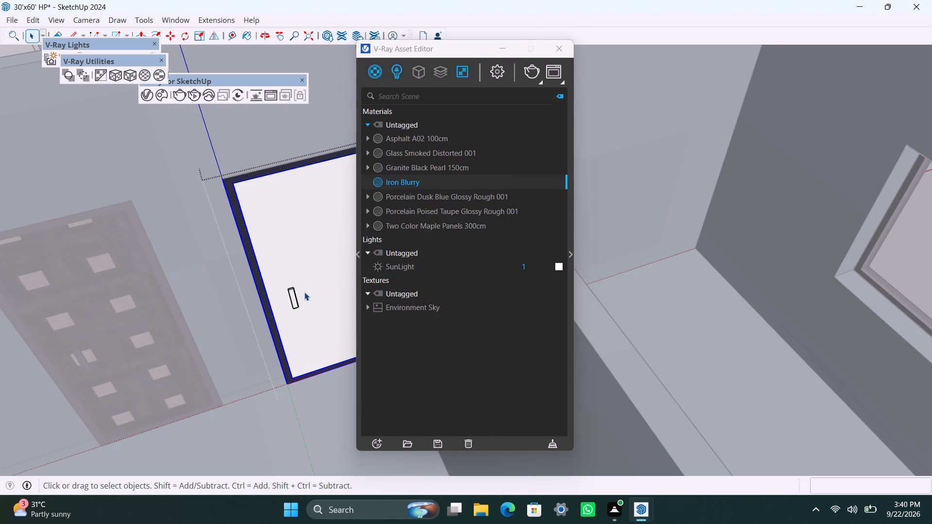
Apply Iron Blurry to the handle of the second paired door.
click(293, 293)
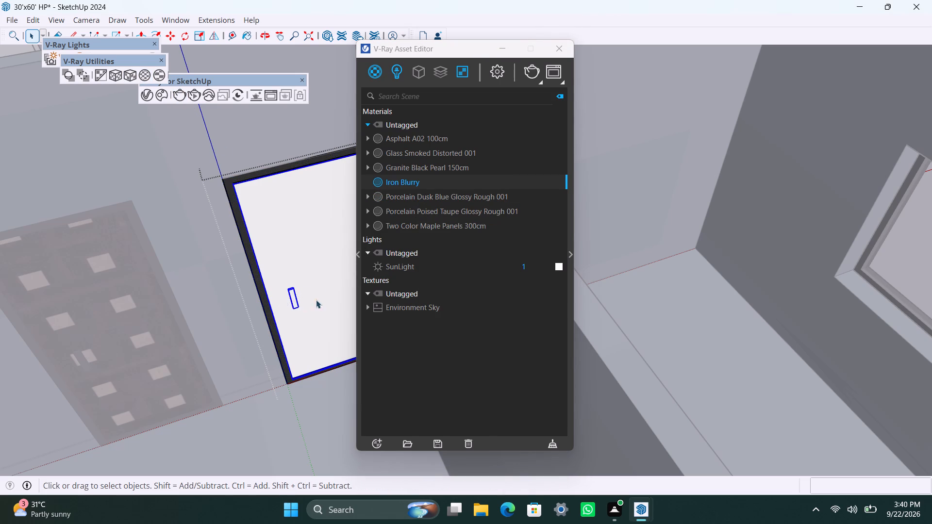
triple_click(291, 294)
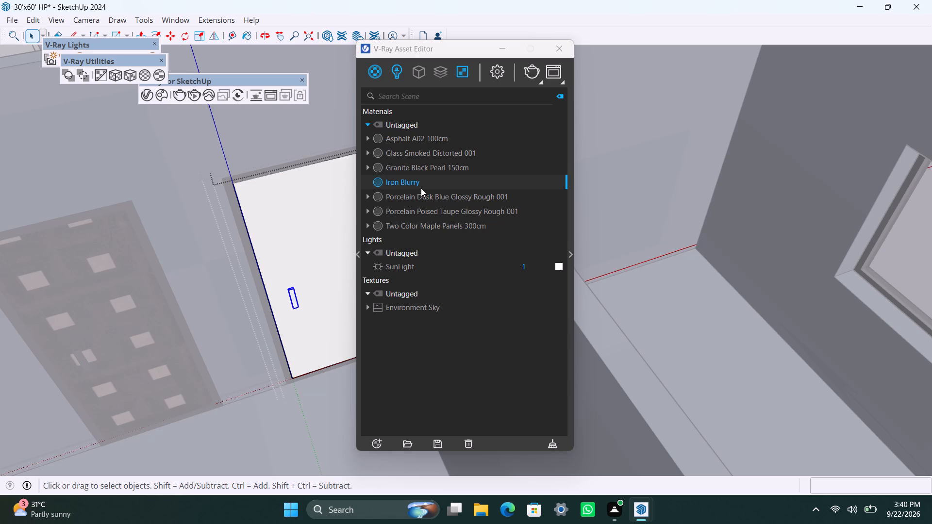
right_click(407, 184)
click(433, 206)
Apply Two Color Maple Panels 300cm to the second paired door's panel and back out of its nested groups.
double_click(323, 223)
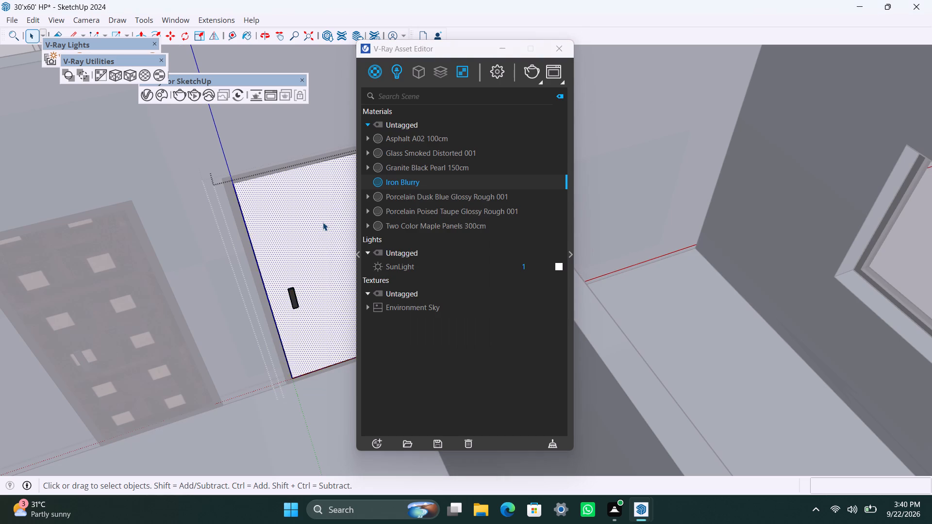
click(447, 224)
right_click(446, 225)
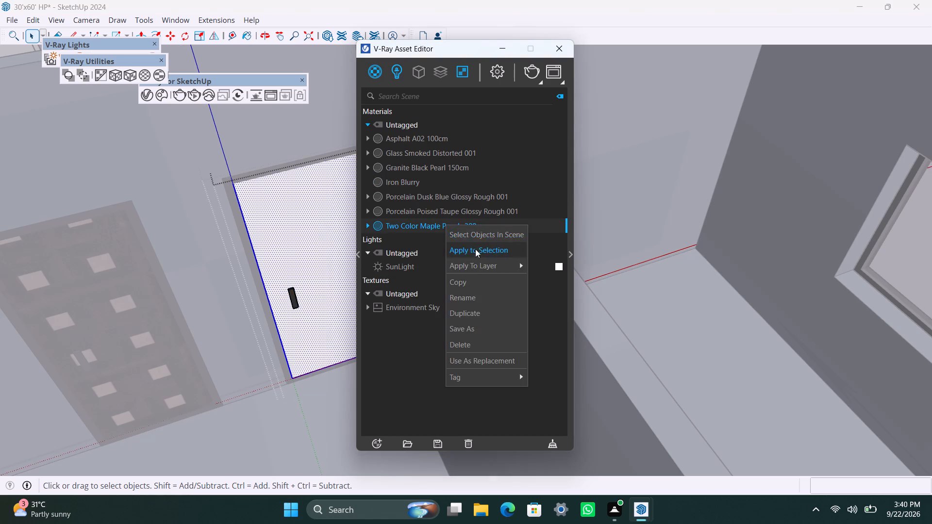
click(475, 249)
scroll(253, 295, down, 20)
scroll(253, 295, down, 5)
middle_drag(219, 315, 436, 341)
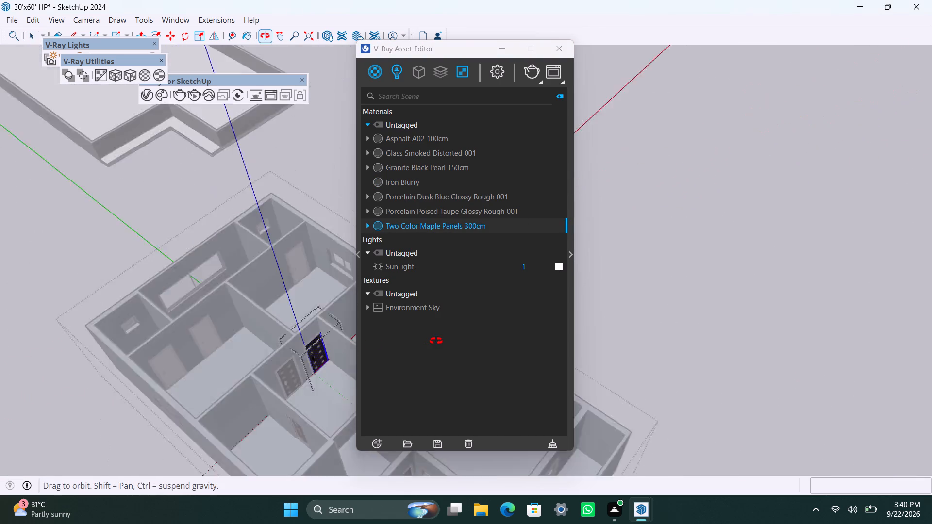
middle_drag(436, 341, 432, 338)
scroll(189, 299, down, 5)
triple_click(308, 199)
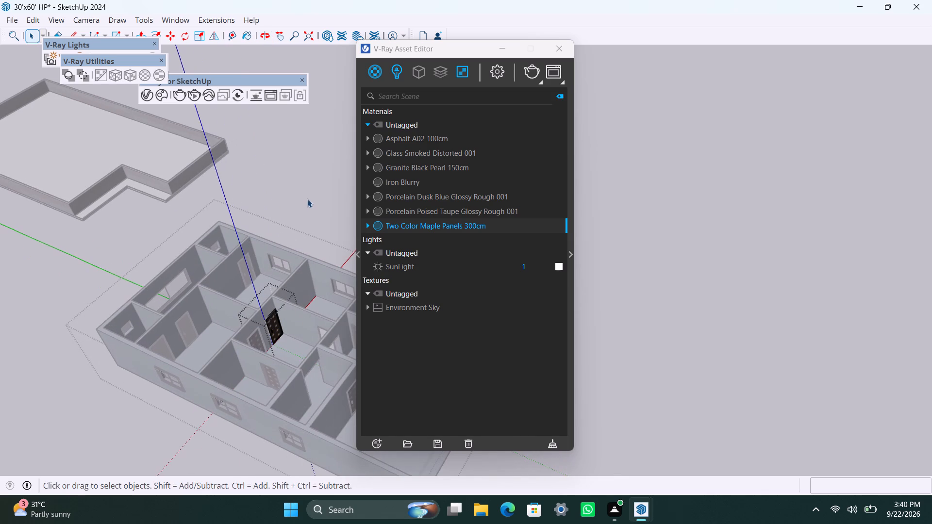
Apply Iron Blurry to the frame of the white door on the wall adjoining the paired maple doors, with fitted cubic projection.
double_click(305, 198)
scroll(208, 284, down, 5)
middle_drag(156, 370, 290, 389)
scroll(261, 368, up, 3)
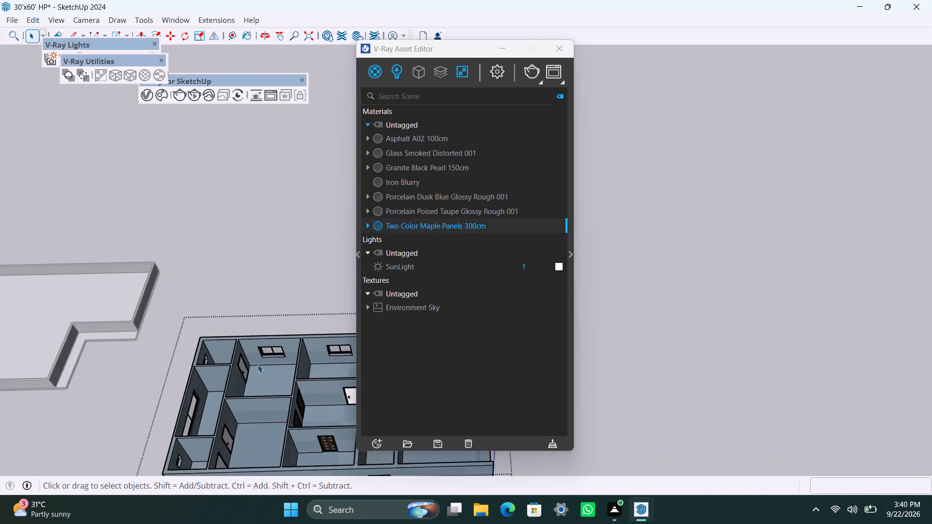
shift+middle_drag(261, 365, 128, 199)
scroll(196, 223, up, 4)
middle_drag(225, 232, 316, 289)
scroll(181, 324, up, 4)
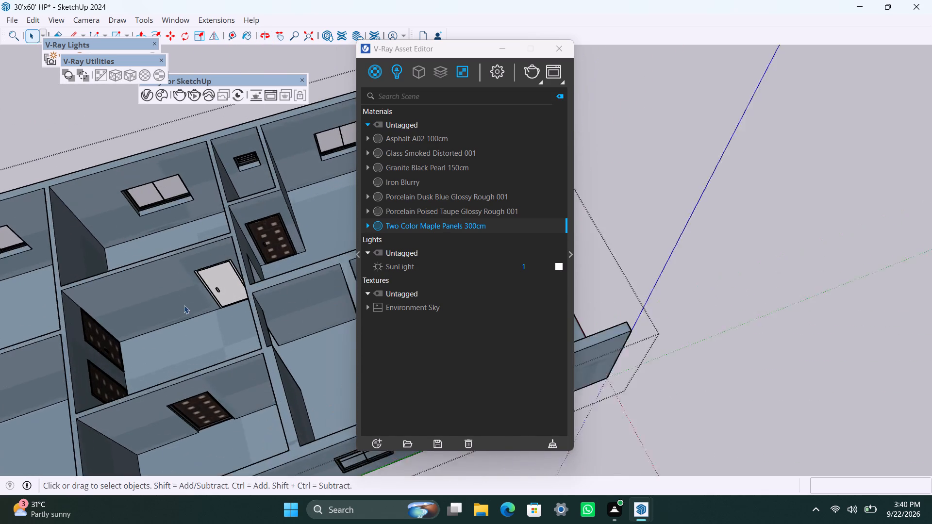
shift+middle_drag(189, 303, 298, 301)
scroll(292, 306, up, 2)
scroll(285, 306, down, 3)
shift+middle_drag(281, 307, 116, 250)
scroll(135, 248, up, 3)
middle_drag(179, 257, 239, 307)
scroll(232, 277, up, 11)
middle_drag(212, 261, 198, 222)
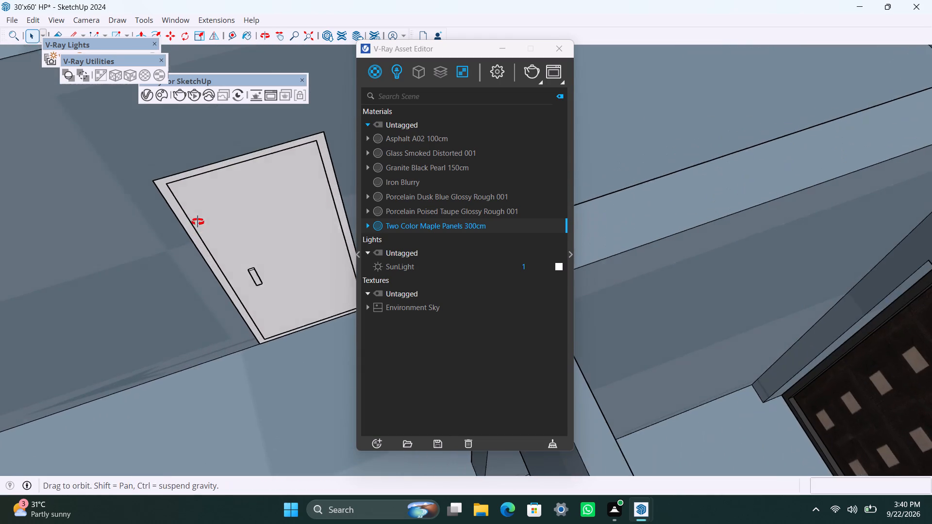
middle_drag(198, 222, 198, 220)
scroll(202, 222, up, 3)
triple_click(182, 202)
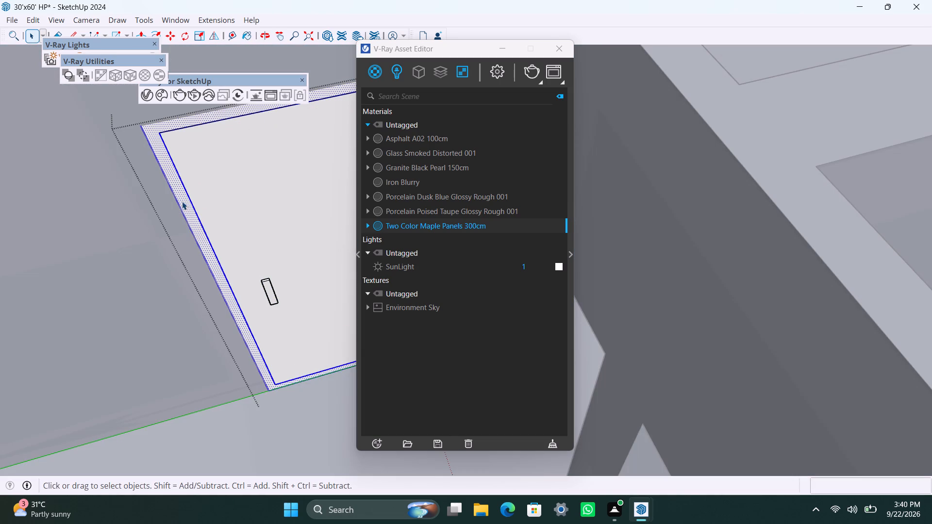
click(407, 186)
right_click(407, 185)
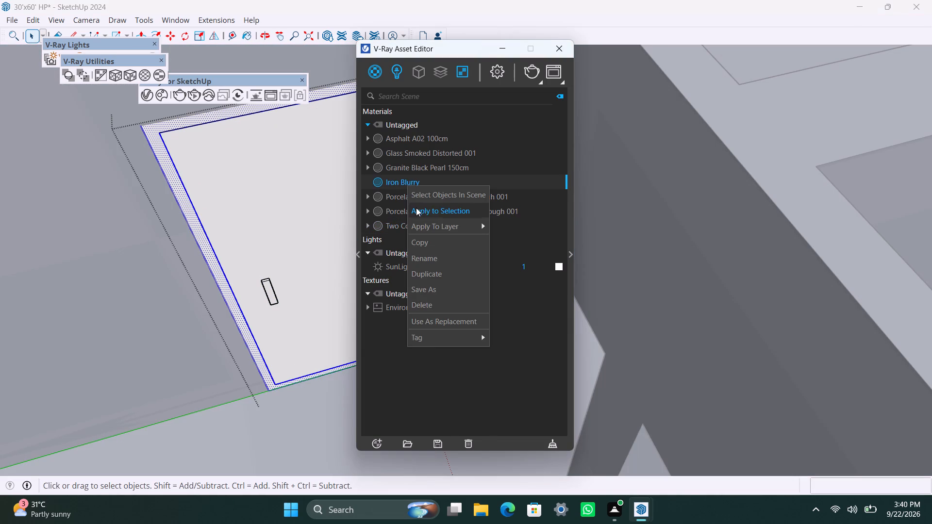
click(416, 208)
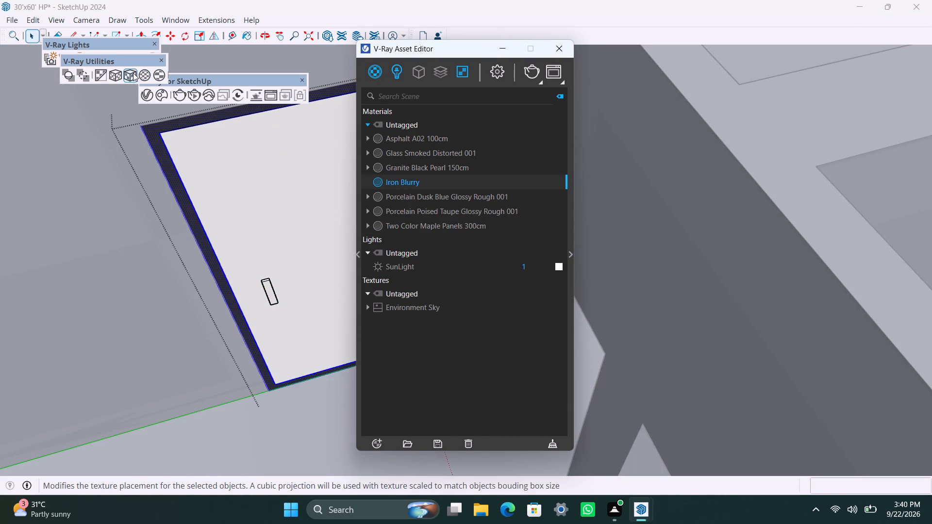
click(133, 73)
Apply Two Color Maple Panels 300cm to the panel of this door.
triple_click(306, 246)
click(305, 245)
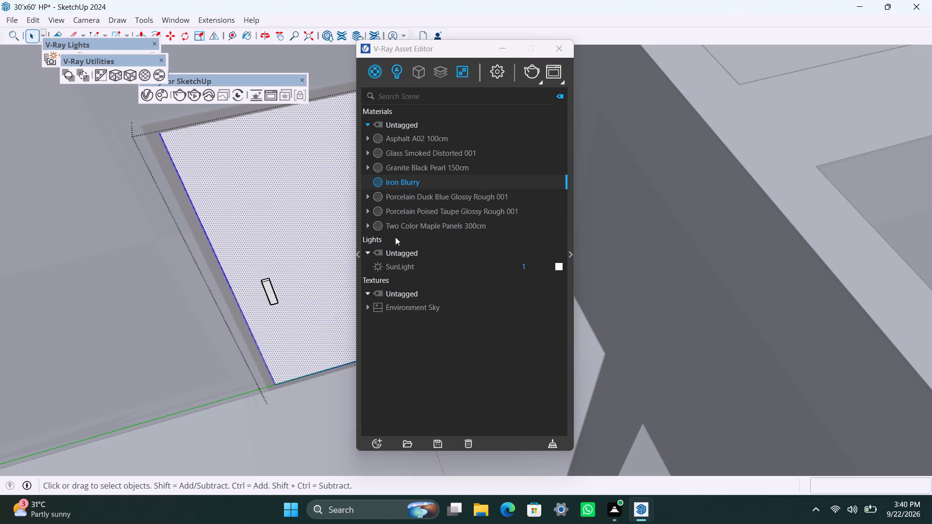
click(402, 228)
right_click(394, 225)
click(428, 251)
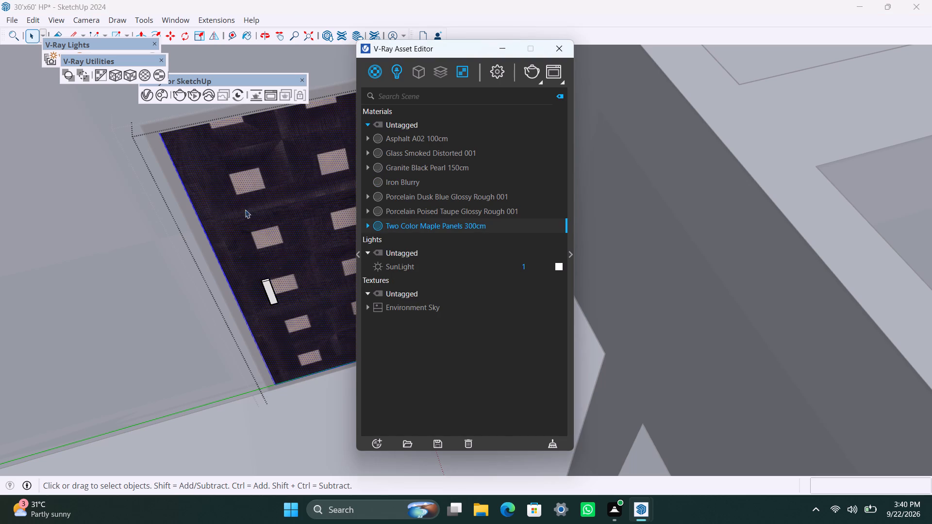
Apply Iron Blurry to this door's handle and leave its nested groups.
click(267, 292)
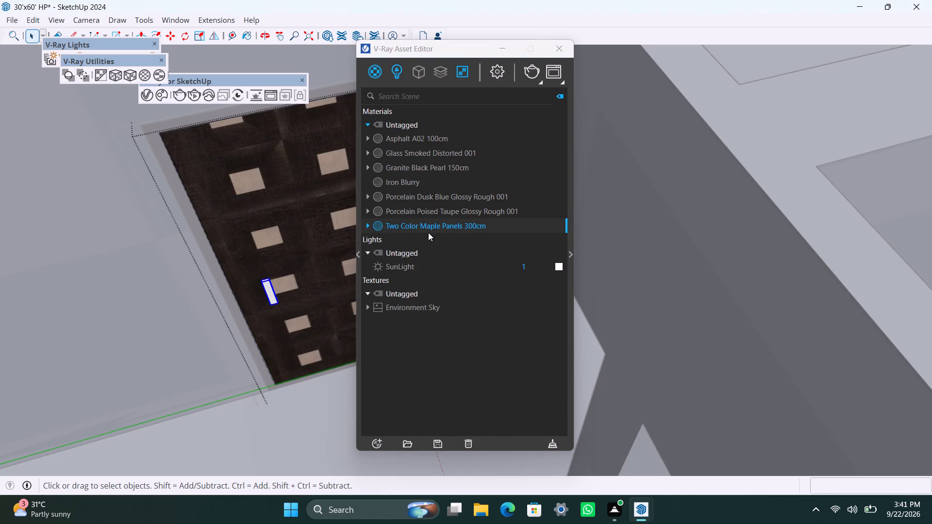
click(415, 185)
right_click(415, 184)
click(446, 209)
scroll(352, 260, down, 6)
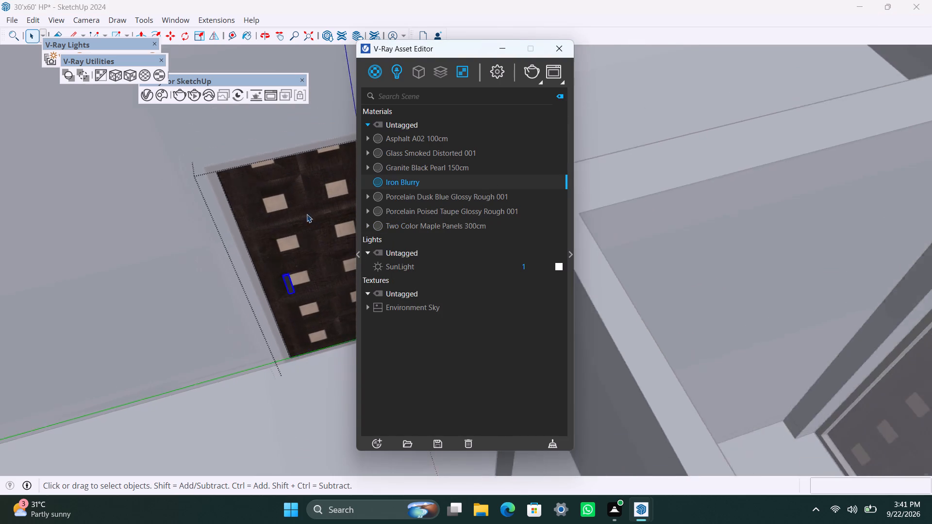
scroll(307, 214, down, 20)
scroll(307, 214, down, 14)
click(247, 324)
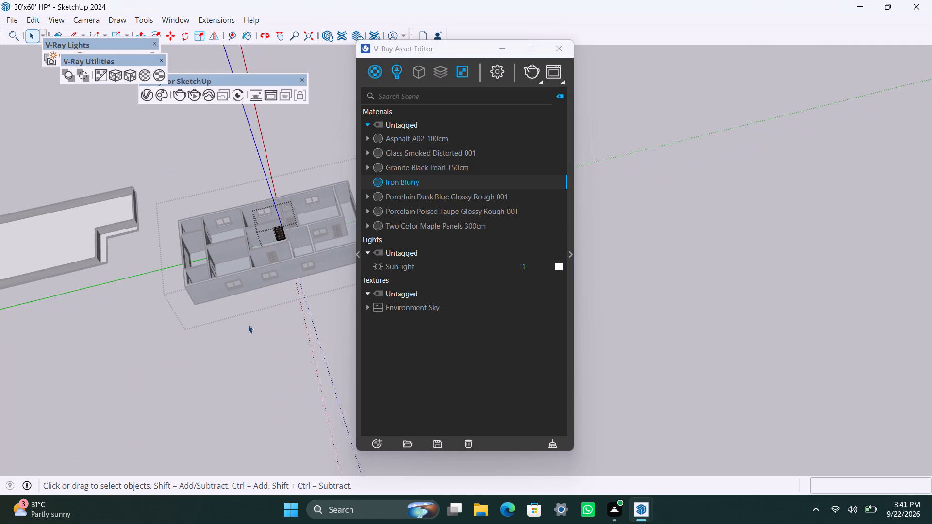
click(257, 346)
In the room with two adjacent white doors, apply Iron Blurry with fitted cubic projection to the frame of the door nearer the window.
scroll(154, 290, down, 4)
middle_drag(198, 314, 142, 303)
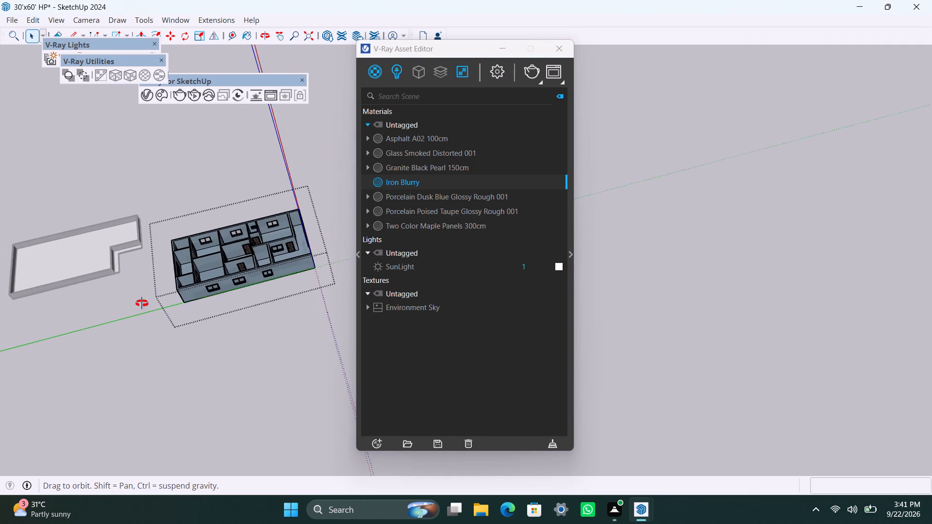
middle_drag(142, 303, 4, 282)
scroll(33, 278, down, 5)
middle_drag(149, 308, 51, 289)
scroll(103, 292, down, 5)
middle_drag(184, 316, 123, 363)
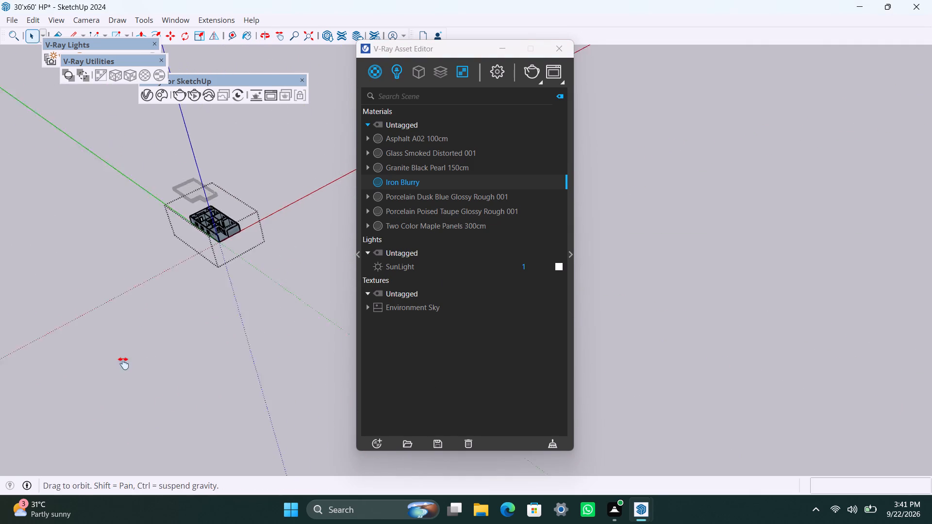
middle_drag(123, 363, 123, 365)
scroll(148, 319, up, 15)
scroll(124, 222, up, 4)
middle_drag(129, 248, 12, 261)
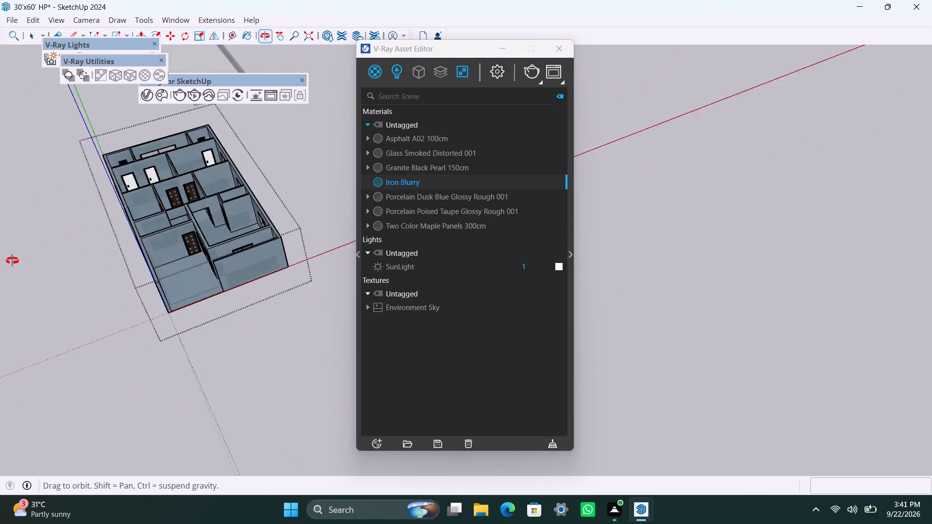
middle_drag(12, 261, 0, 247)
scroll(276, 199, up, 3)
middle_drag(219, 200, 245, 387)
scroll(207, 328, up, 7)
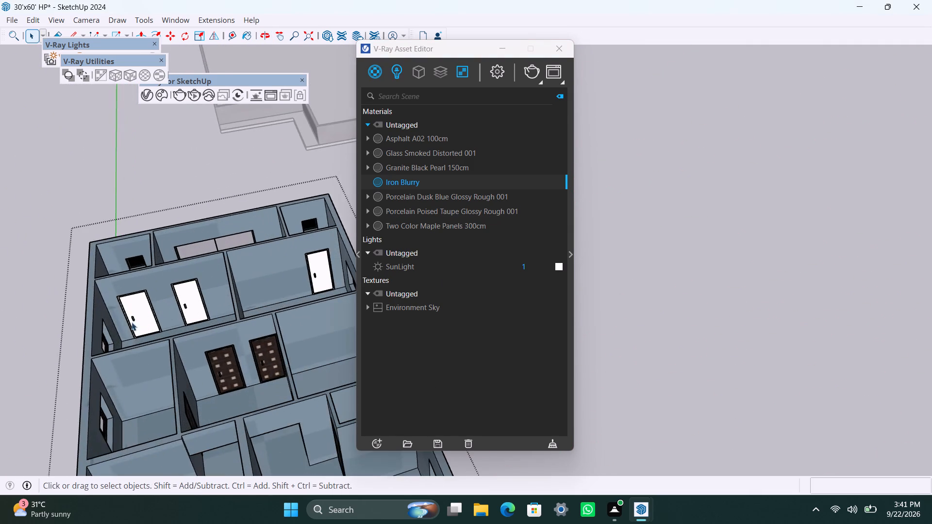
middle_drag(133, 322, 167, 326)
scroll(167, 328, up, 16)
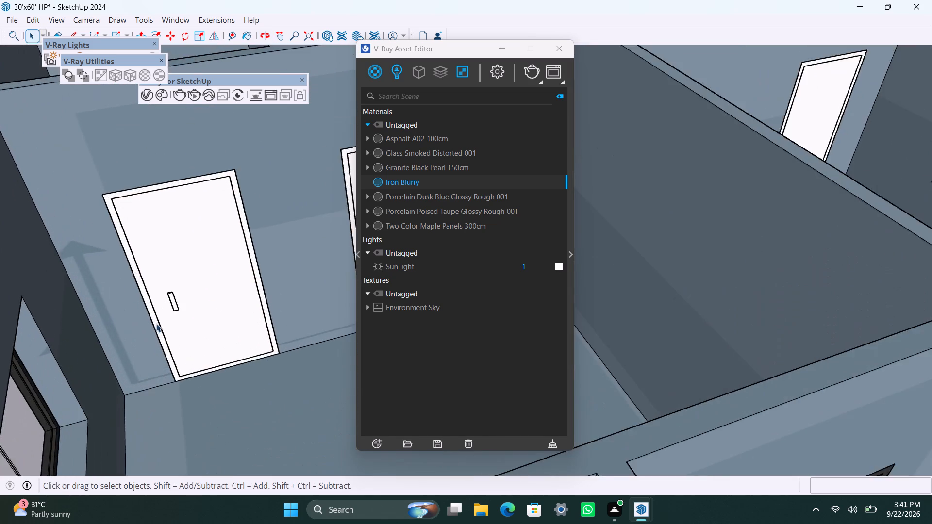
scroll(141, 289, up, 3)
triple_click(106, 199)
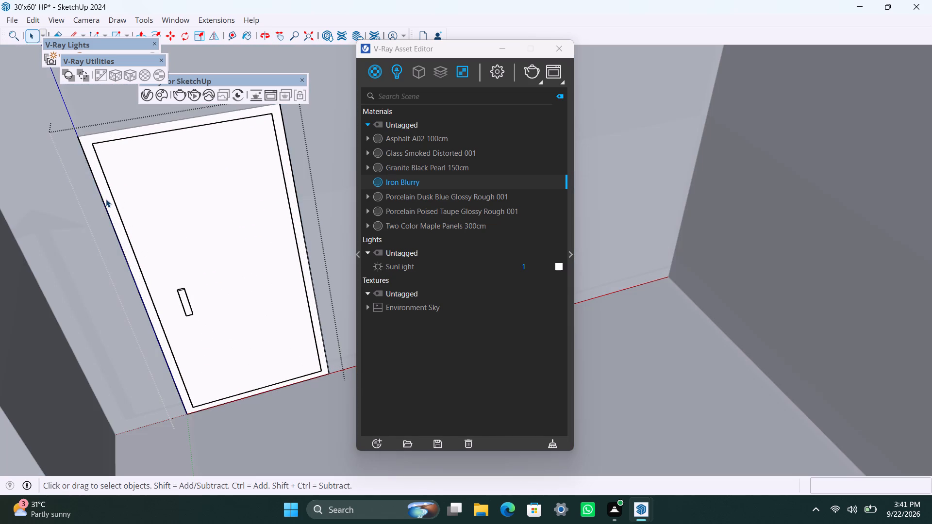
right_click(425, 179)
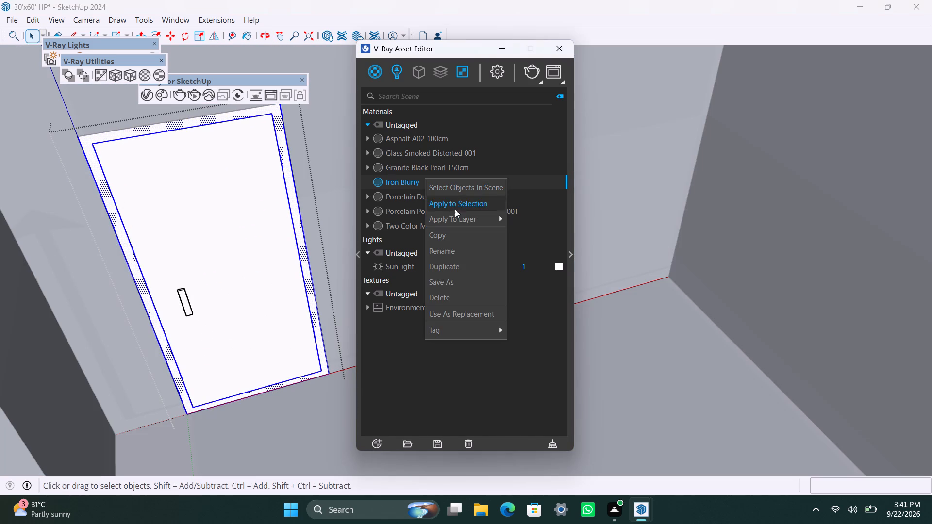
click(454, 206)
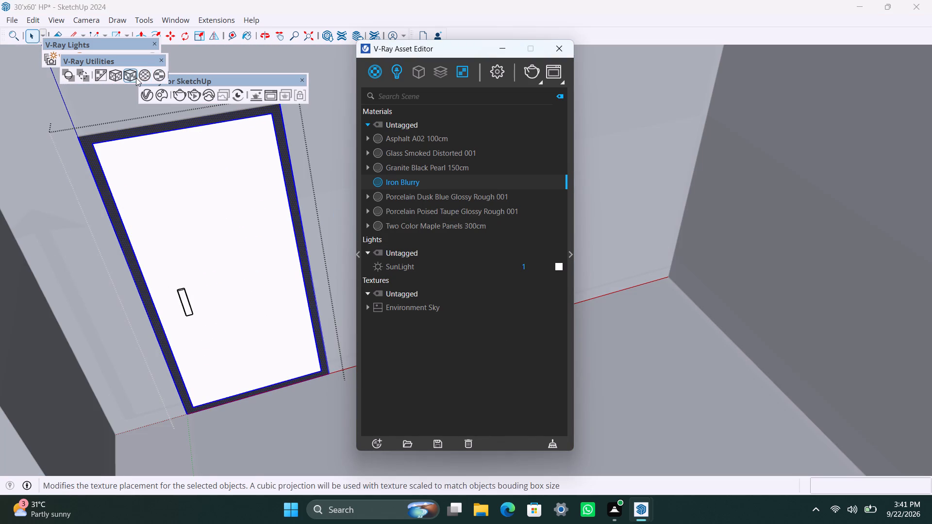
click(136, 77)
Apply Two Color Maple Panels 300cm to the panel of the door nearer the window.
double_click(189, 251)
double_click(190, 251)
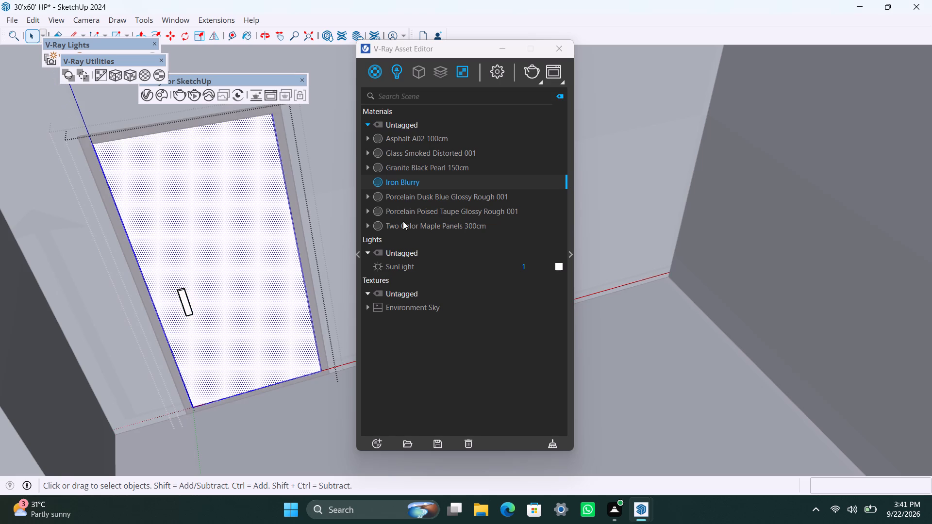
click(403, 228)
right_click(403, 227)
click(445, 245)
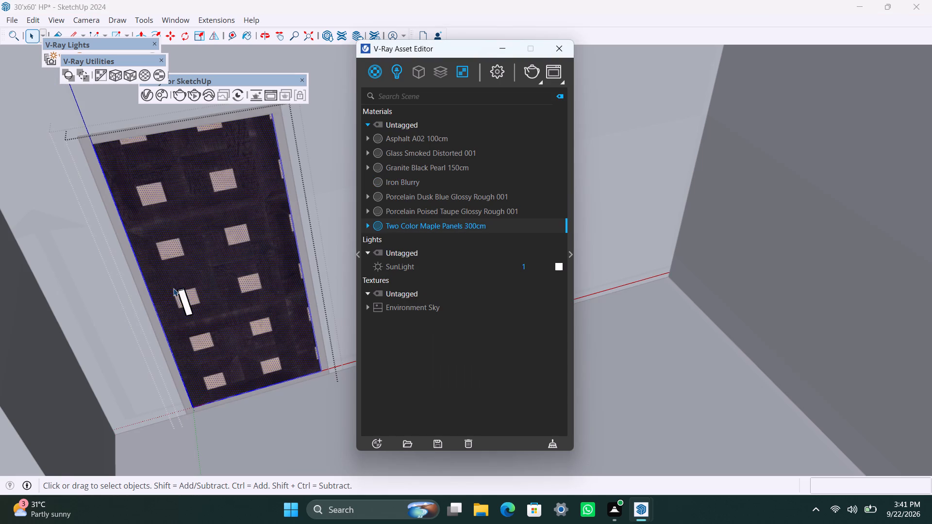
Apply Iron Blurry to the handle of the door nearer the window and leave its nested groups.
click(181, 291)
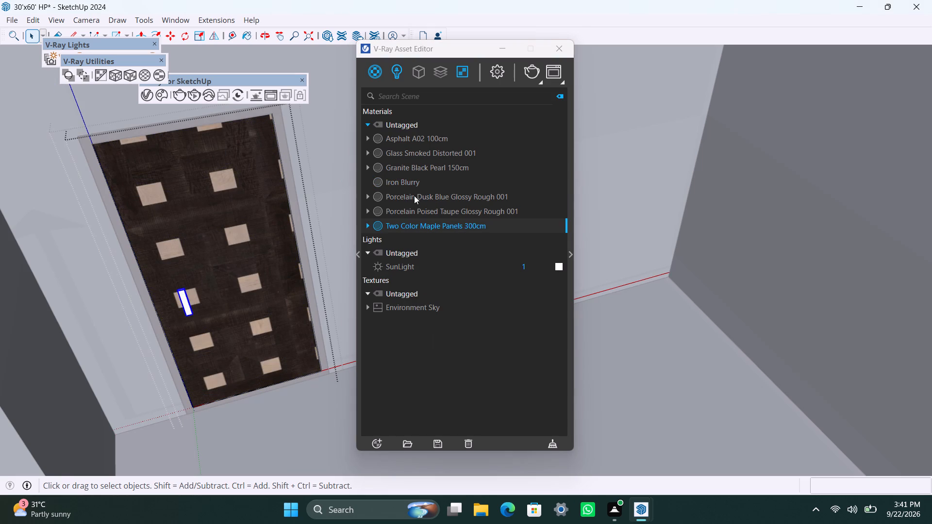
click(410, 182)
right_click(410, 181)
click(421, 202)
scroll(312, 208, down, 6)
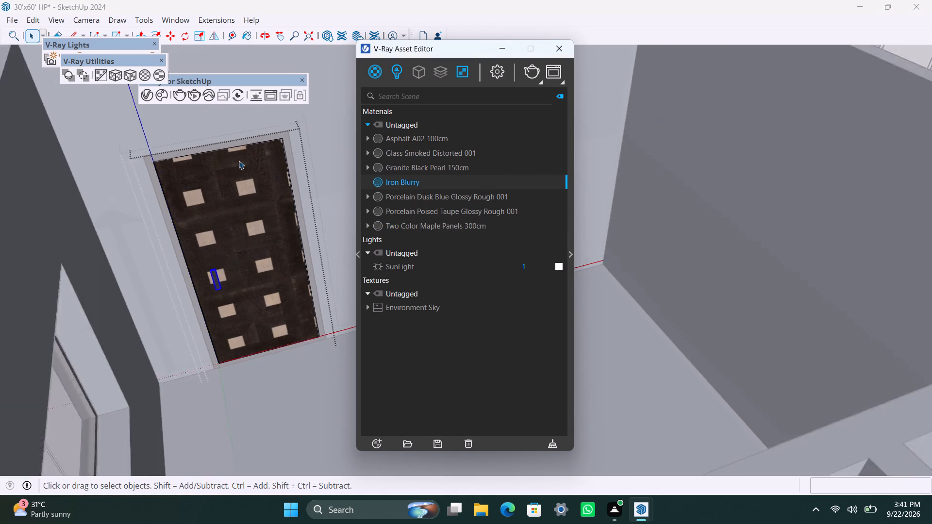
scroll(239, 161, down, 11)
scroll(288, 158, up, 3)
click(61, 184)
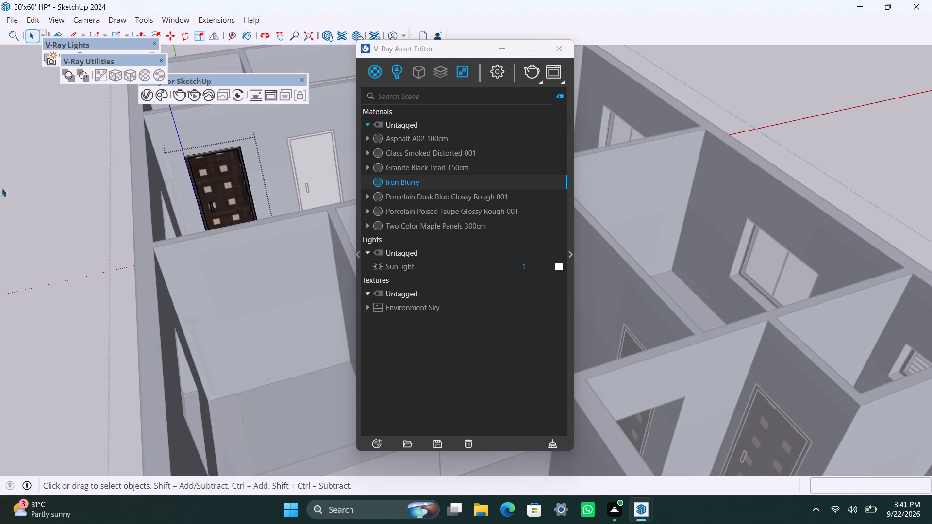
click(42, 170)
Apply Iron Blurry to the frame of the remaining white door on the same wall, with fitted cubic projection.
scroll(94, 283, down, 5)
shift+middle_drag(167, 292, 95, 312)
scroll(172, 271, up, 3)
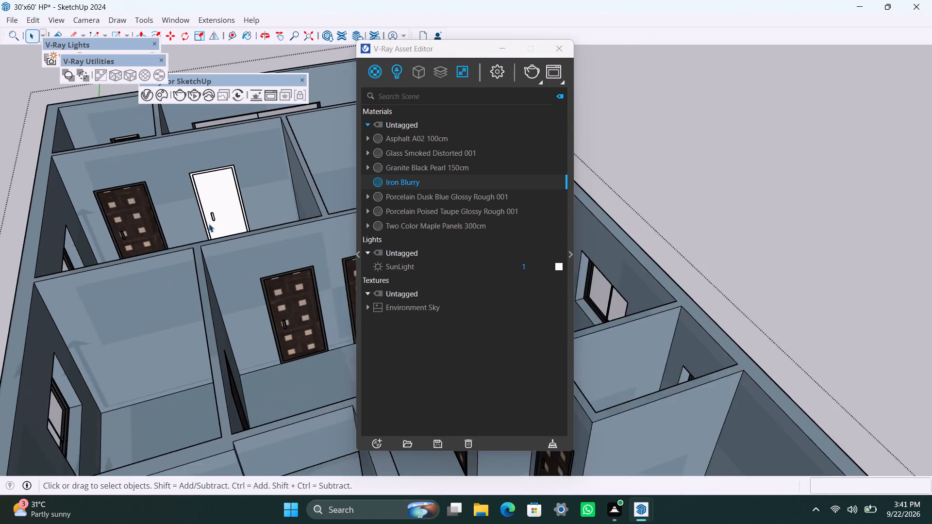
scroll(209, 224, up, 3)
middle_drag(199, 259, 166, 252)
scroll(245, 183, down, 5)
middle_drag(237, 209, 221, 265)
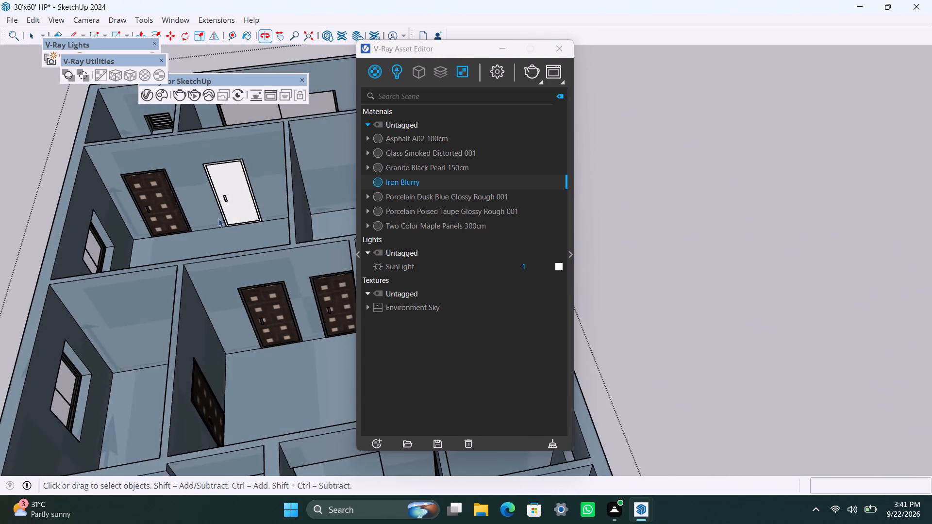
scroll(218, 218, up, 14)
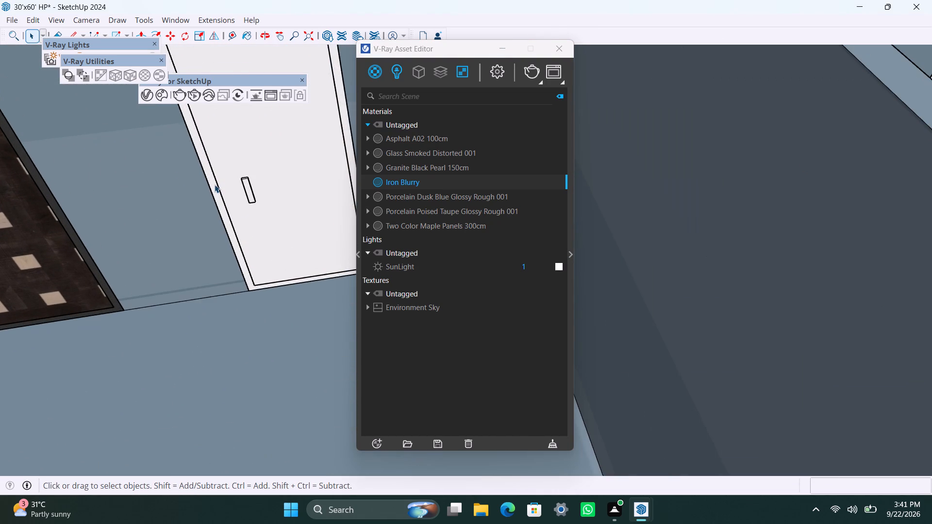
triple_click(215, 183)
click(215, 183)
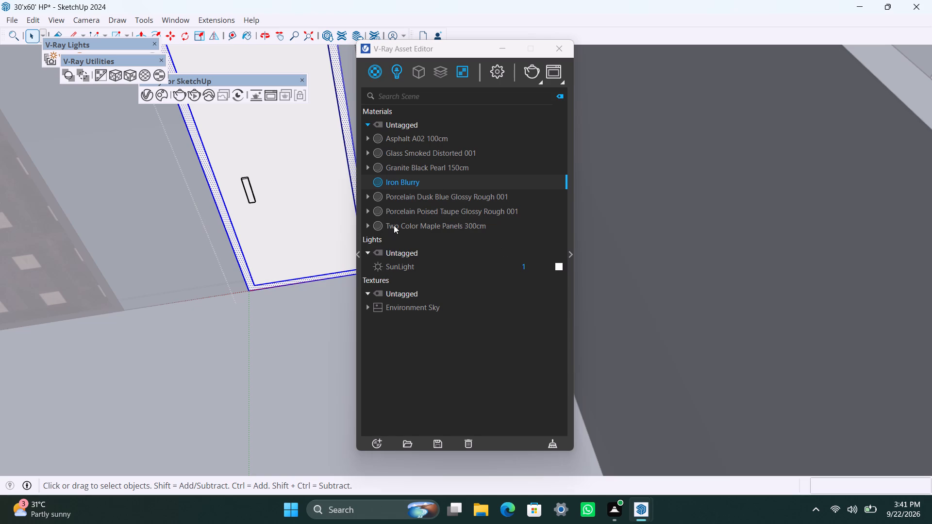
right_click(404, 184)
click(419, 212)
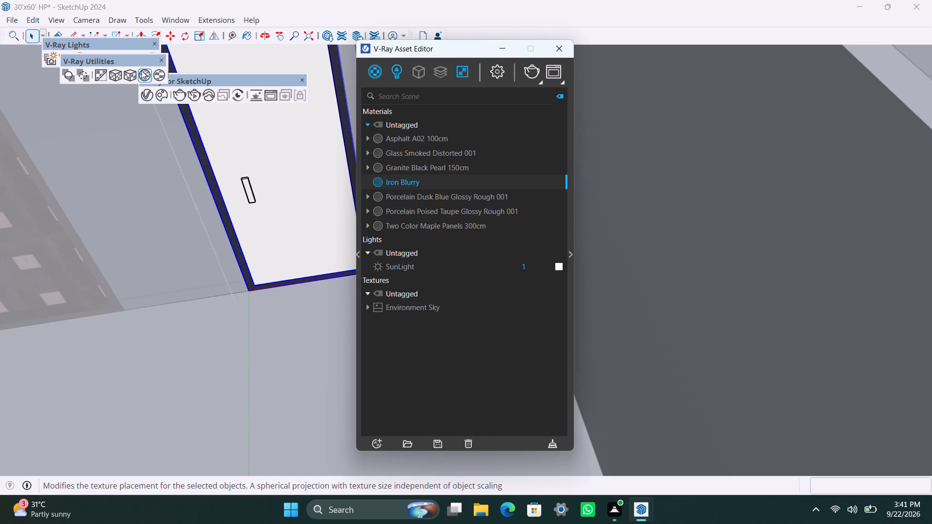
click(135, 72)
Apply Iron Blurry to the second door's handle, with fitted cubic projection.
scroll(242, 196, up, 3)
click(254, 184)
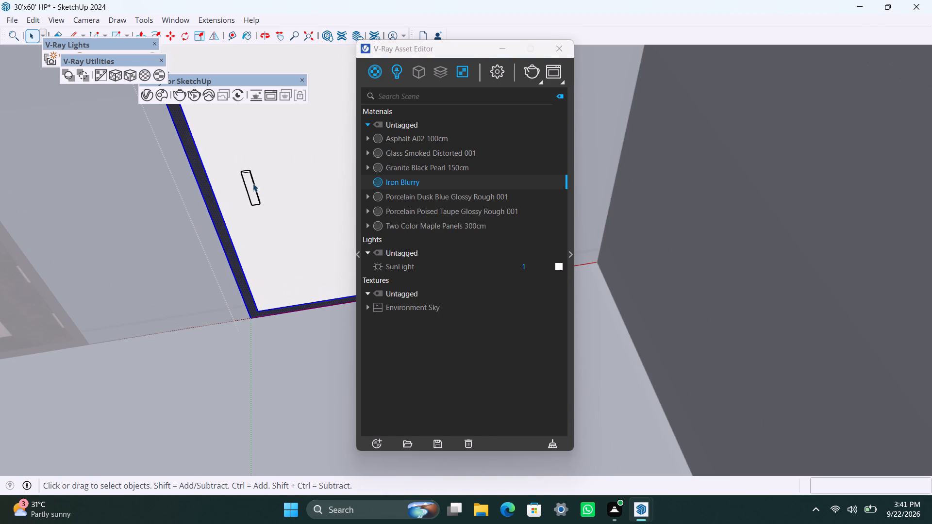
triple_click(252, 185)
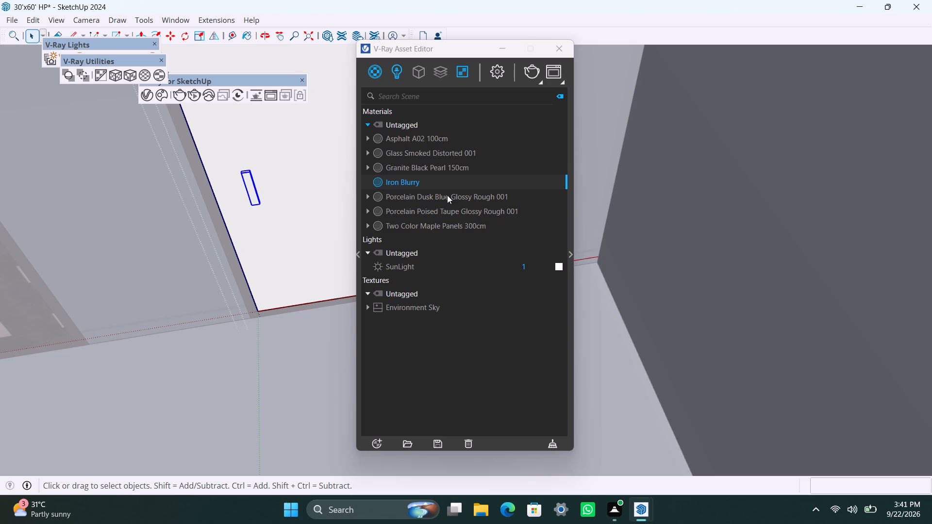
right_click(428, 182)
click(444, 207)
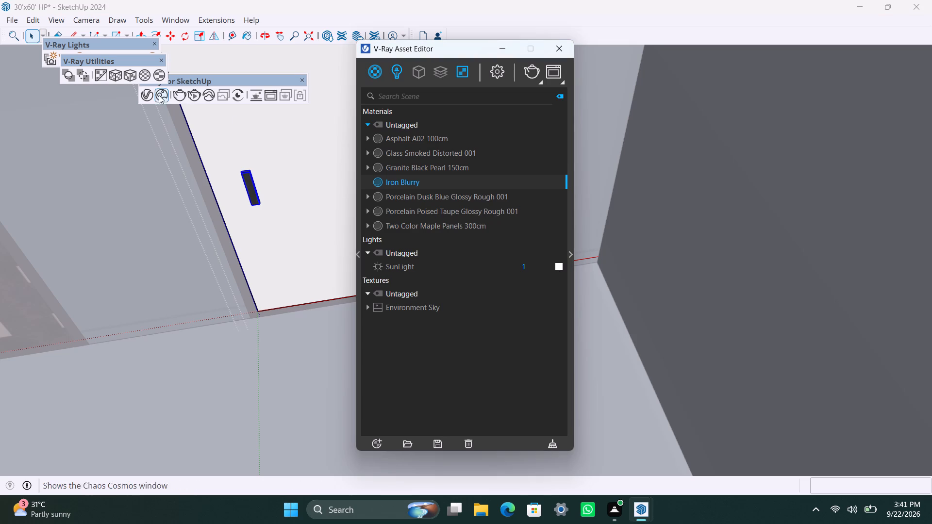
click(128, 71)
Apply Two Color Maple Panels 300cm to the second door's panel and back out of its nested groups.
double_click(320, 195)
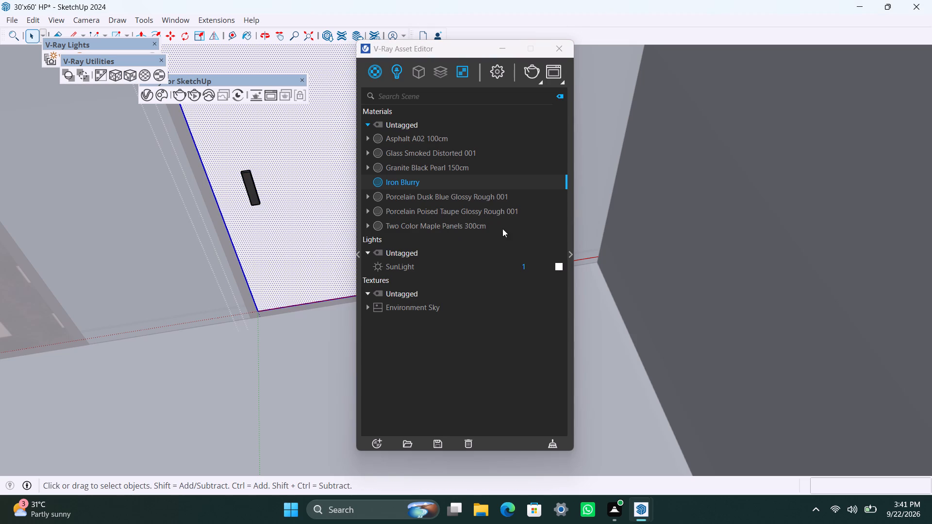
click(422, 226)
right_click(422, 226)
click(463, 254)
scroll(220, 231, down, 14)
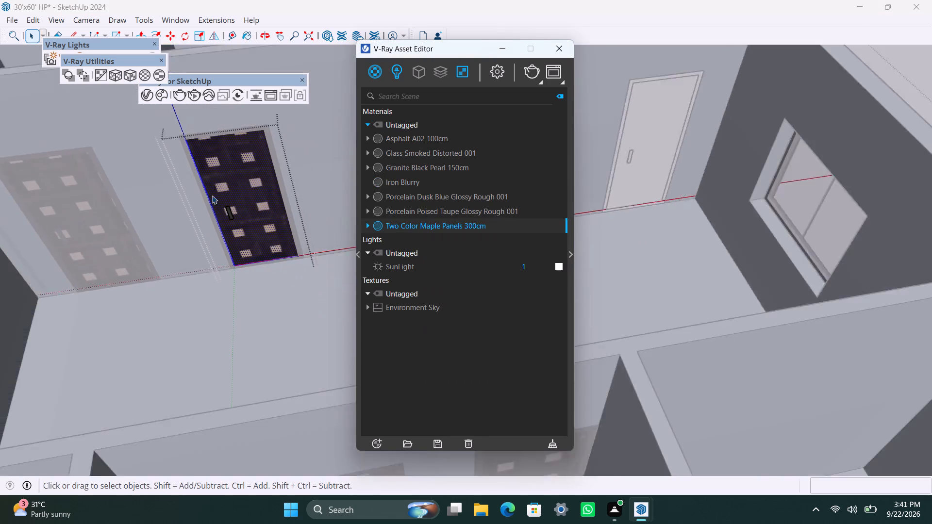
scroll(212, 196, down, 16)
middle_drag(233, 237, 186, 249)
click(323, 137)
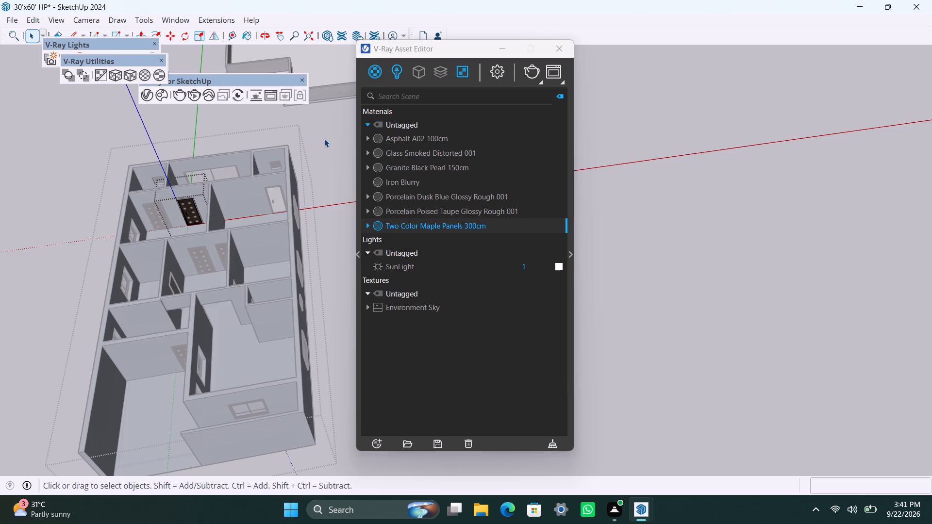
Apply Iron Blurry to the frame of the last white door, in the adjacent room, with cubic projection.
double_click(325, 139)
scroll(284, 217, up, 7)
middle_drag(274, 215, 322, 239)
scroll(317, 236, up, 4)
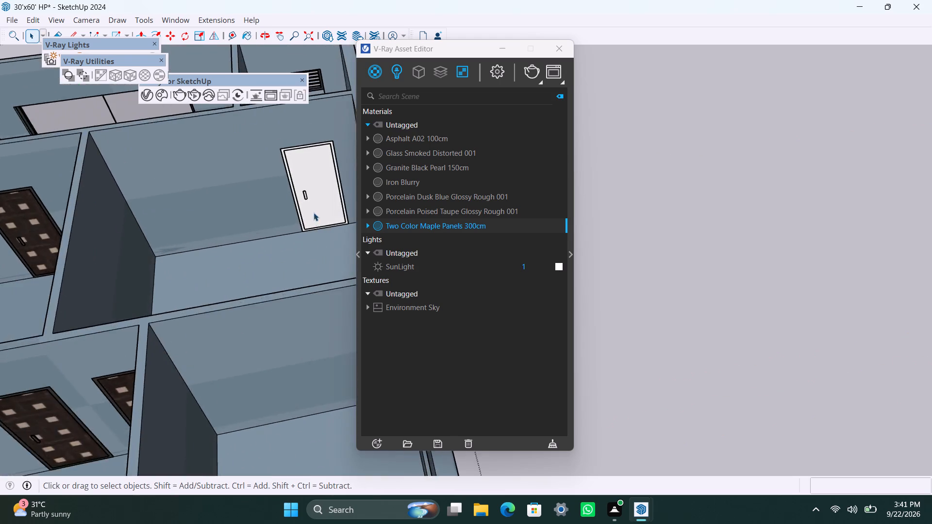
scroll(314, 213, up, 10)
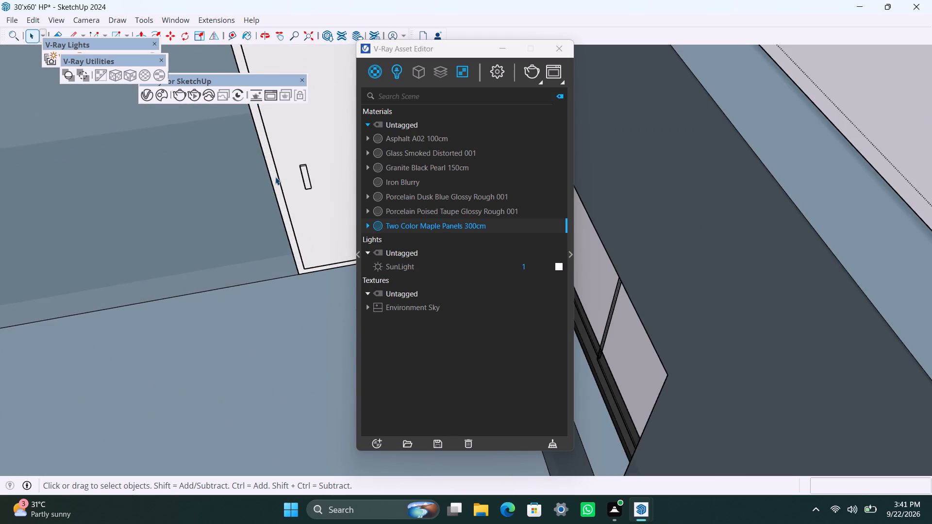
triple_click(274, 175)
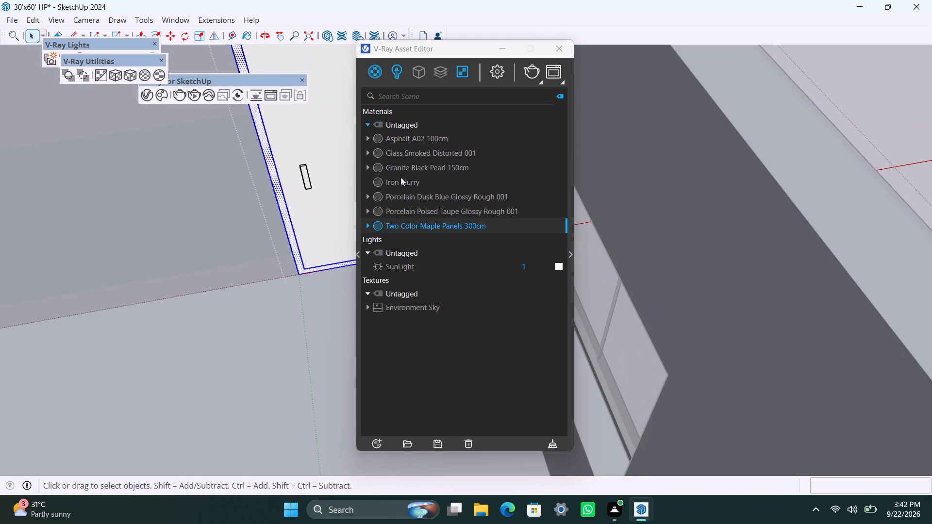
click(400, 186)
right_click(400, 186)
click(417, 207)
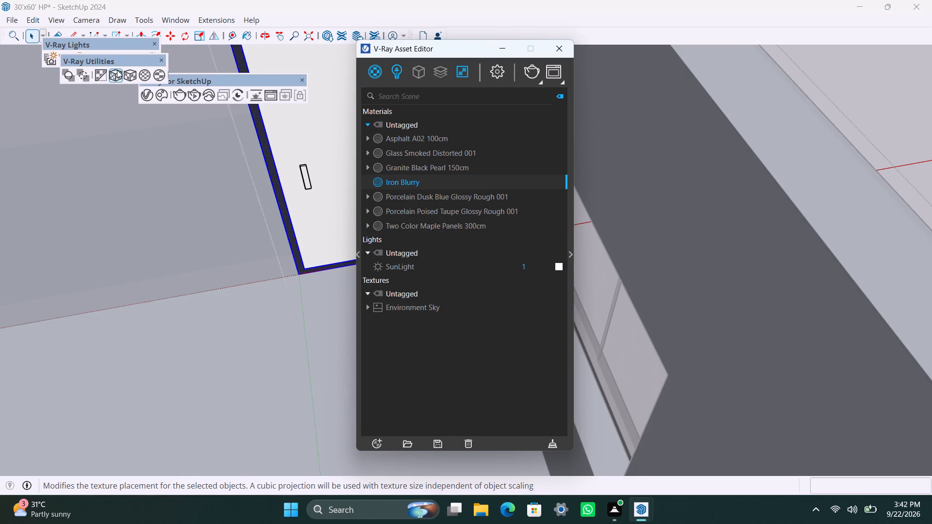
click(123, 75)
Apply Iron Blurry to the handle of that same white door.
click(303, 173)
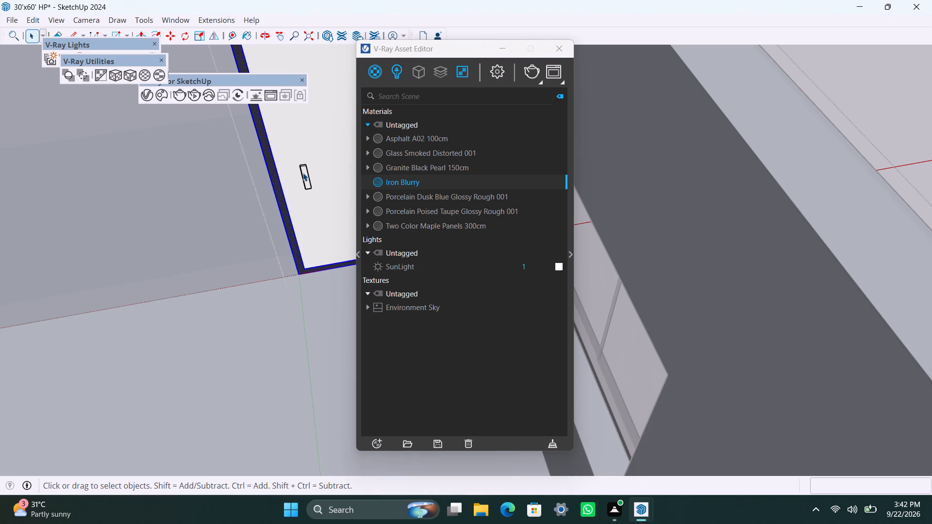
double_click(302, 171)
click(302, 171)
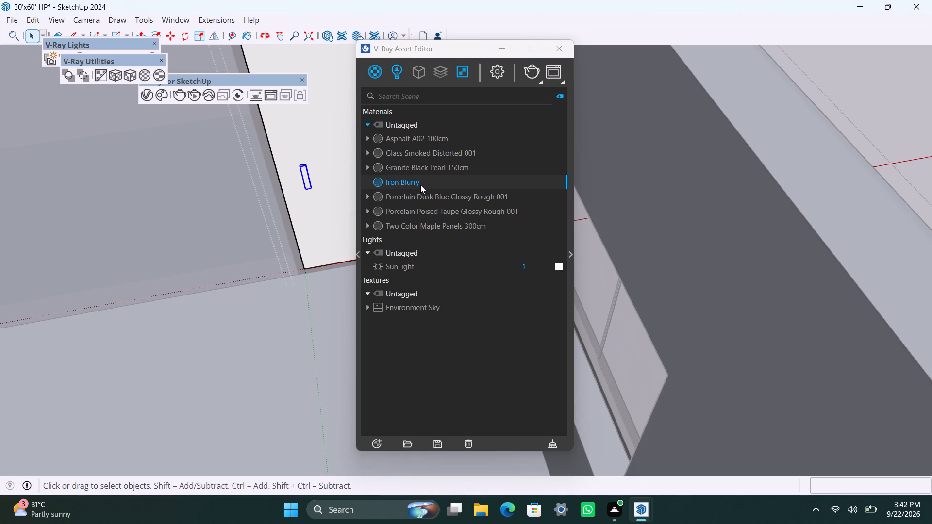
right_click(420, 184)
click(439, 204)
Apply Two Color Maple Panels 300cm to that door's panel and leave its nested groups.
triple_click(317, 143)
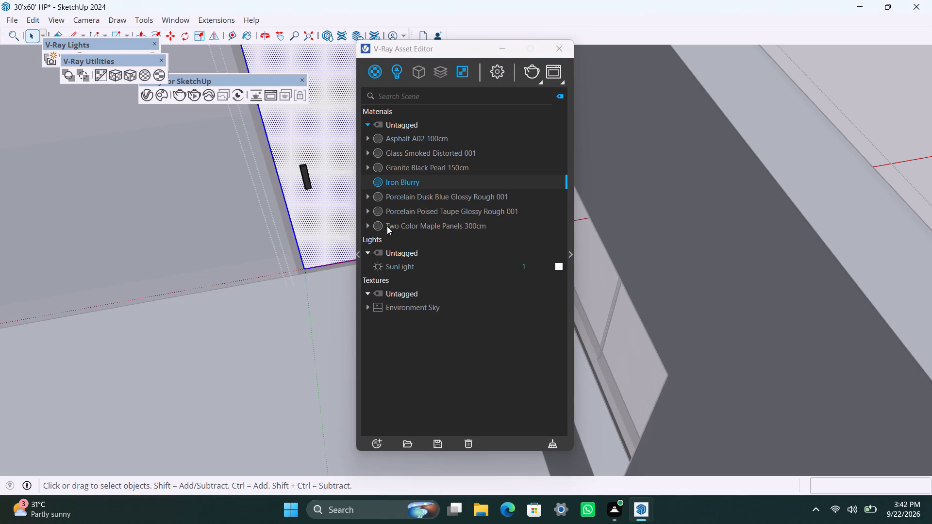
click(403, 224)
right_click(404, 224)
click(425, 246)
scroll(274, 192, down, 20)
scroll(274, 192, down, 12)
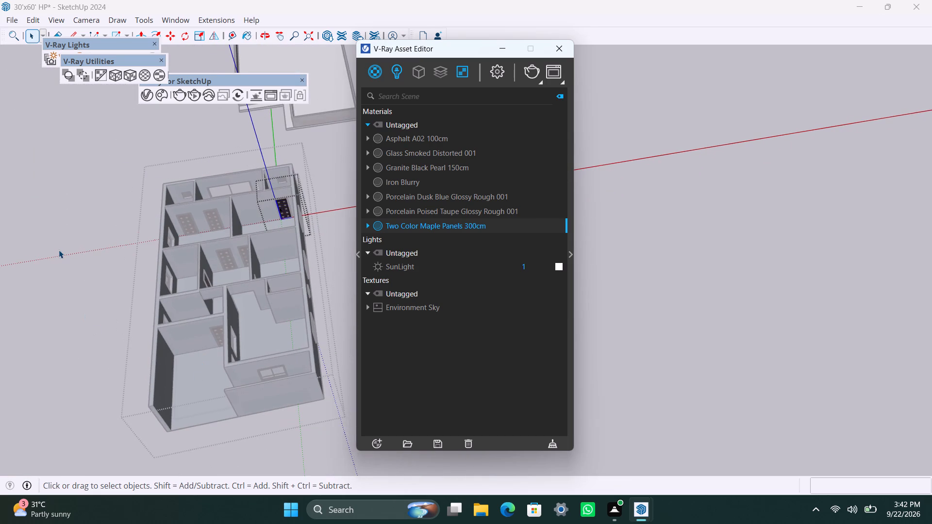
triple_click(59, 250)
double_click(59, 246)
Apply Granite Black Pearl 150cm to the house's interior floor face, with cubic projection.
scroll(183, 237, down, 5)
scroll(237, 319, up, 8)
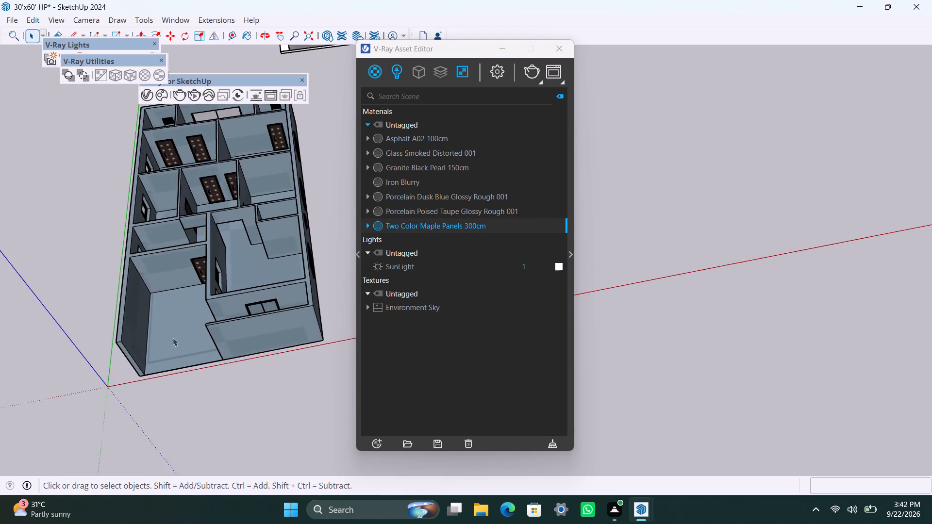
triple_click(176, 337)
scroll(177, 339, up, 4)
click(177, 340)
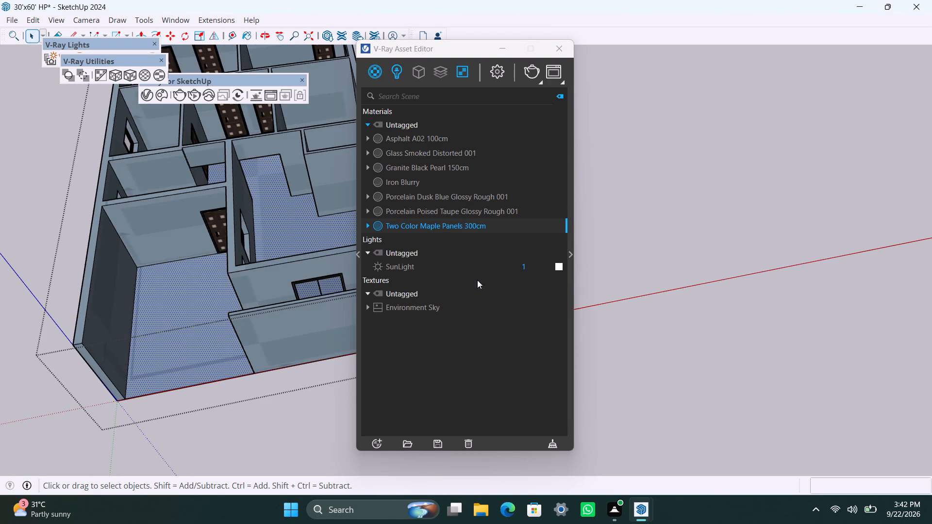
click(421, 166)
right_click(421, 166)
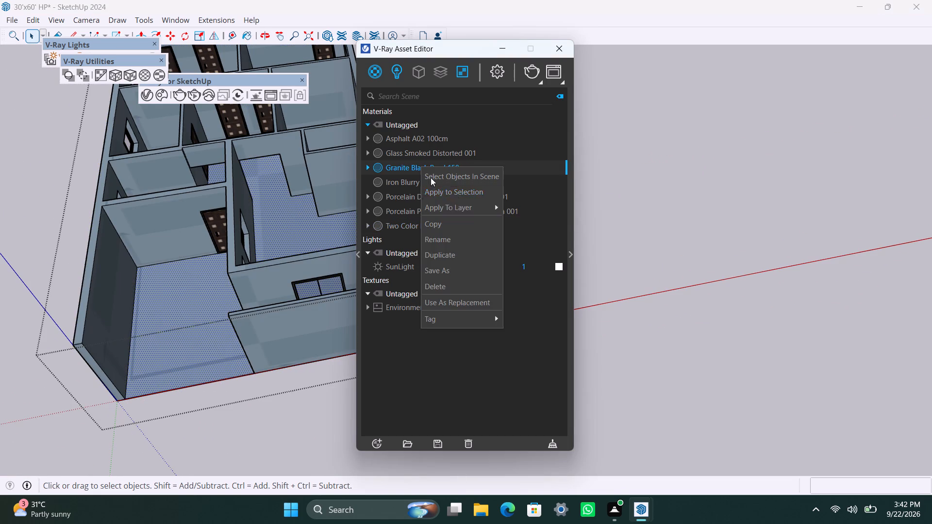
click(458, 197)
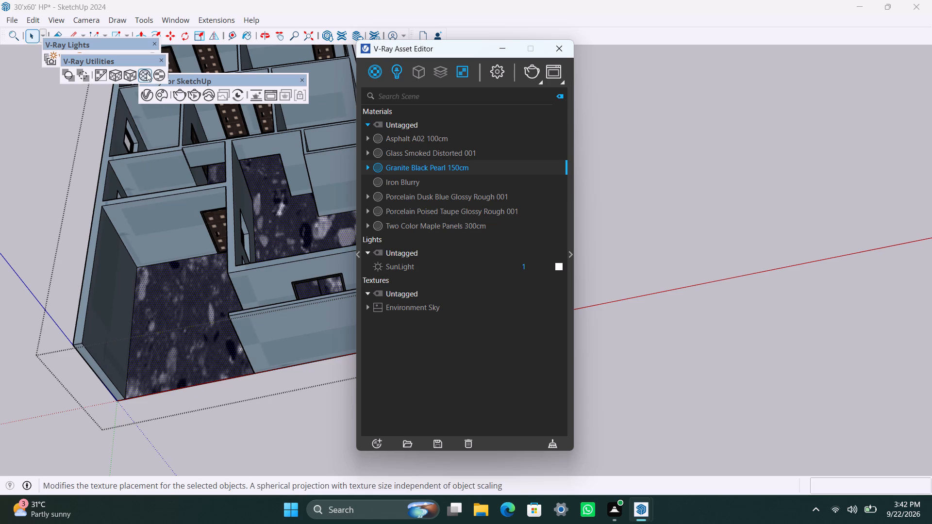
click(133, 72)
click(256, 419)
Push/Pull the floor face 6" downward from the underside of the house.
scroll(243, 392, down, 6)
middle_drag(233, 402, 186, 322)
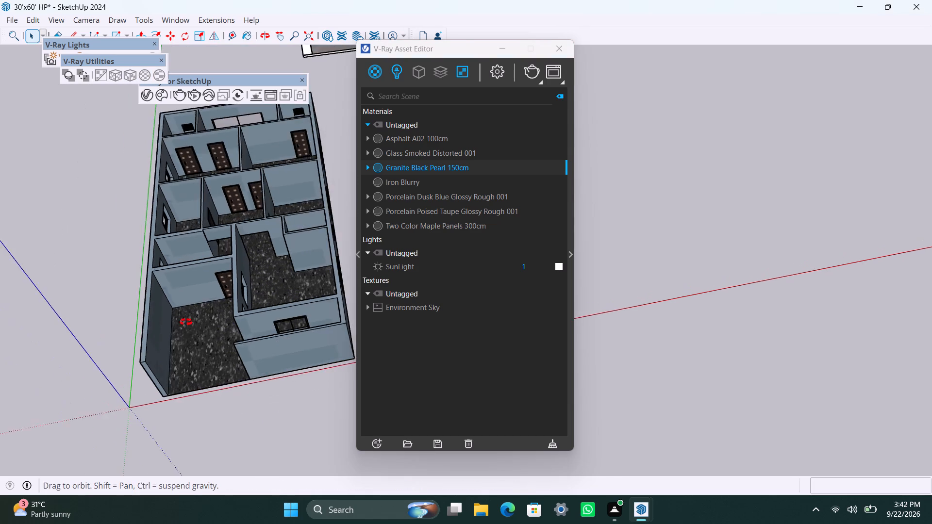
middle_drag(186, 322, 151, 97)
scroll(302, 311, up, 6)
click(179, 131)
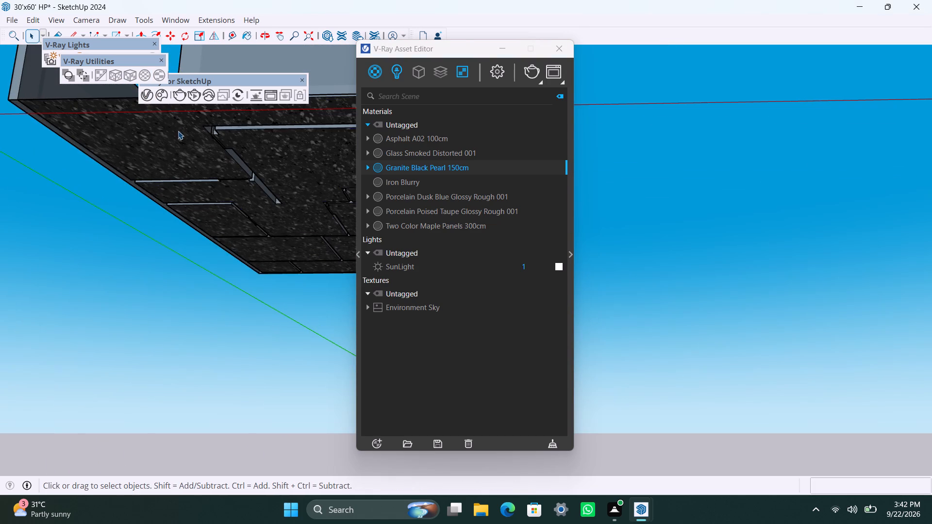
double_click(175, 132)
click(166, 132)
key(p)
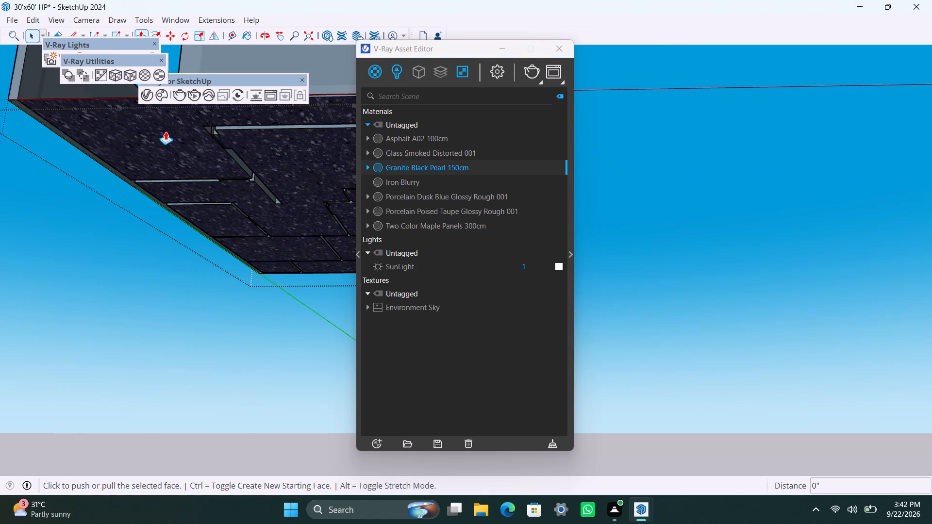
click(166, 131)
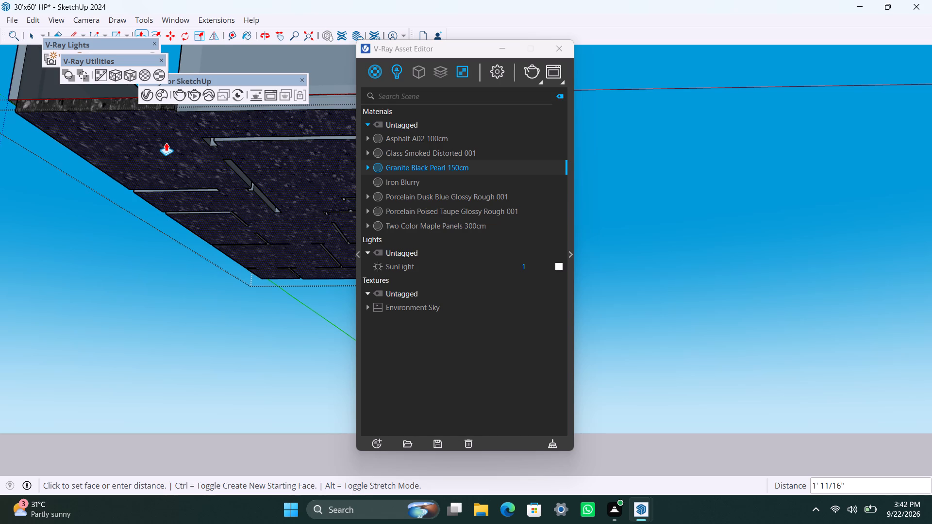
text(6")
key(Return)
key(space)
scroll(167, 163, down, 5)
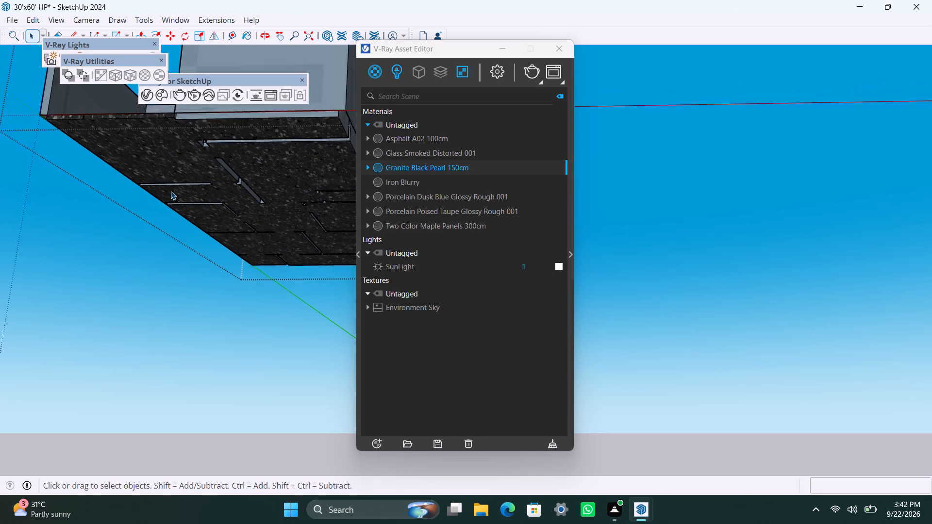
Examine the underside and edges of the house floor from several sides.
scroll(171, 191, down, 5)
middle_drag(169, 217, 409, 160)
scroll(309, 183, down, 4)
shift+middle_drag(257, 189, 143, 234)
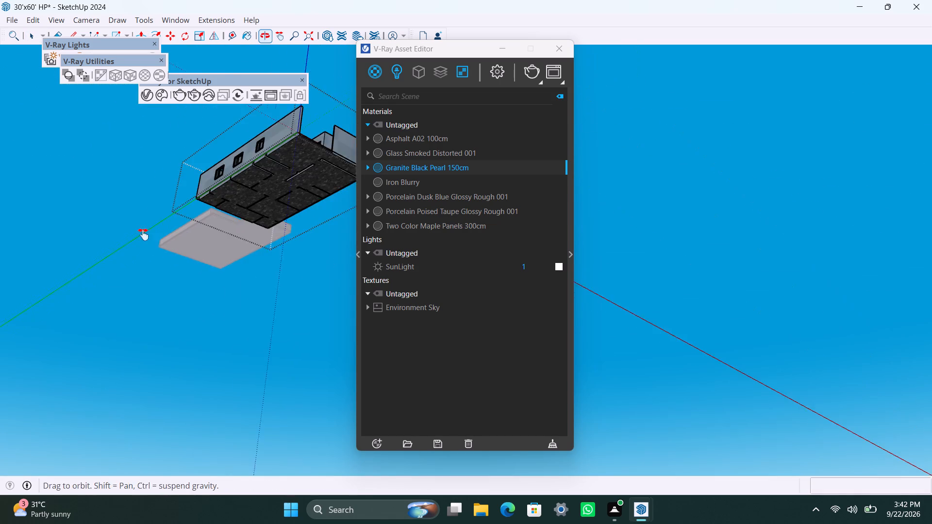
shift+middle_drag(143, 234, 142, 234)
scroll(240, 204, up, 4)
middle_drag(210, 214, 313, 252)
scroll(133, 155, up, 7)
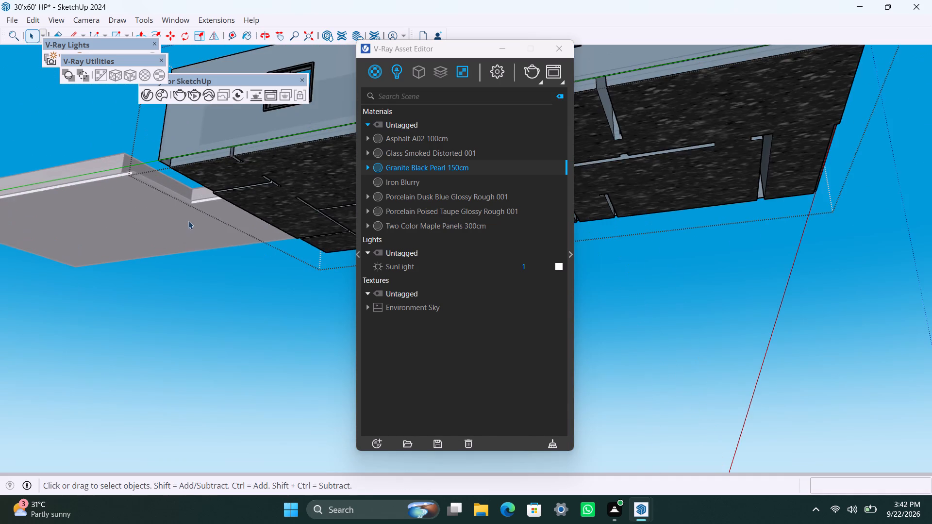
middle_drag(190, 220, 93, 169)
scroll(171, 211, down, 19)
middle_drag(247, 310, 202, 295)
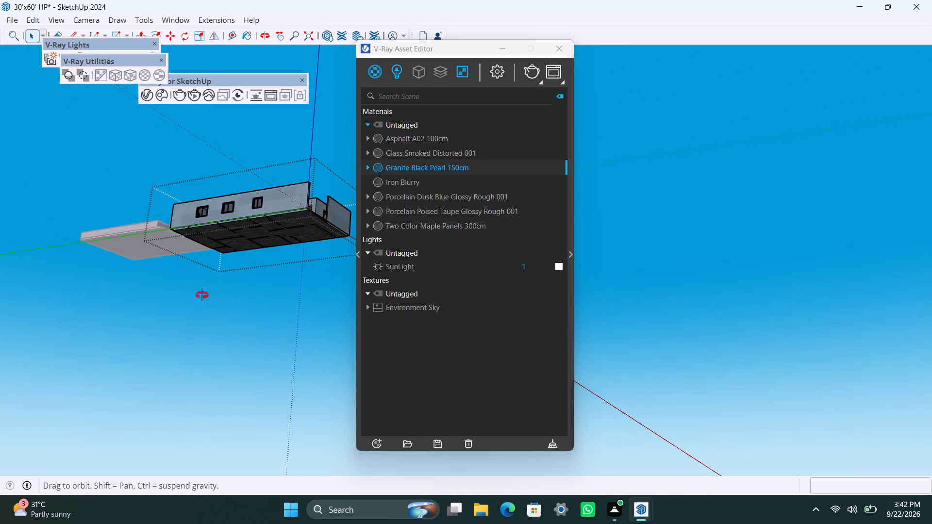
middle_drag(202, 295, 24, 312)
scroll(273, 332, down, 2)
middle_drag(281, 333, 223, 310)
scroll(241, 269, up, 4)
middle_drag(222, 298, 231, 302)
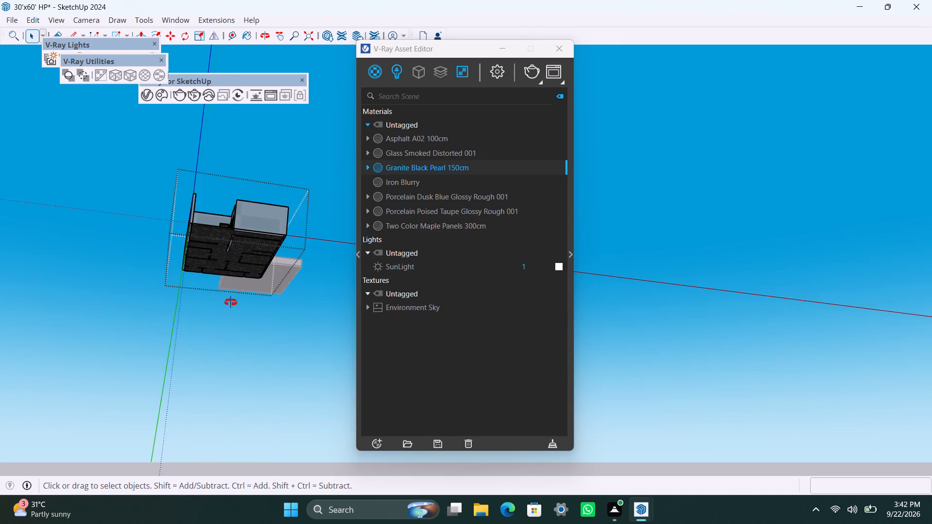
middle_drag(231, 302, 163, 242)
scroll(218, 251, up, 7)
middle_drag(218, 246, 225, 184)
scroll(227, 222, down, 3)
scroll(228, 218, up, 7)
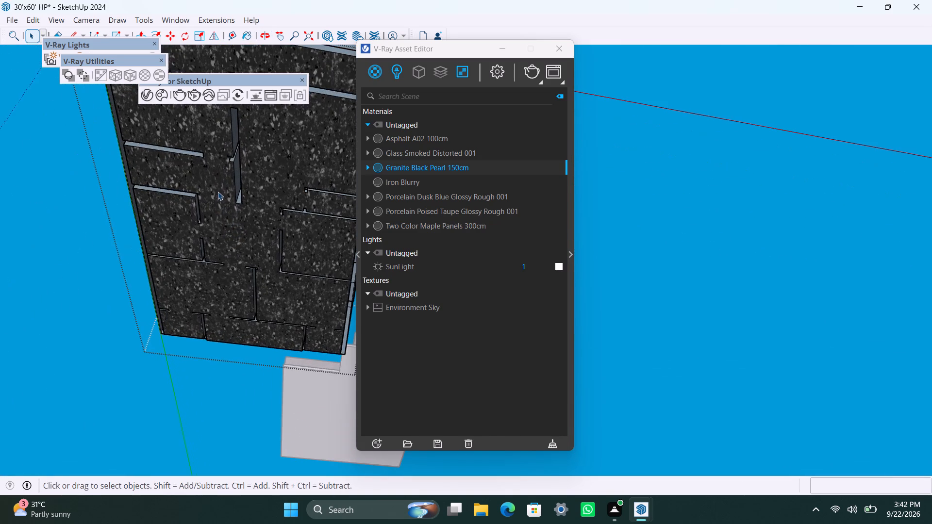
middle_drag(216, 186, 167, 278)
scroll(180, 276, up, 3)
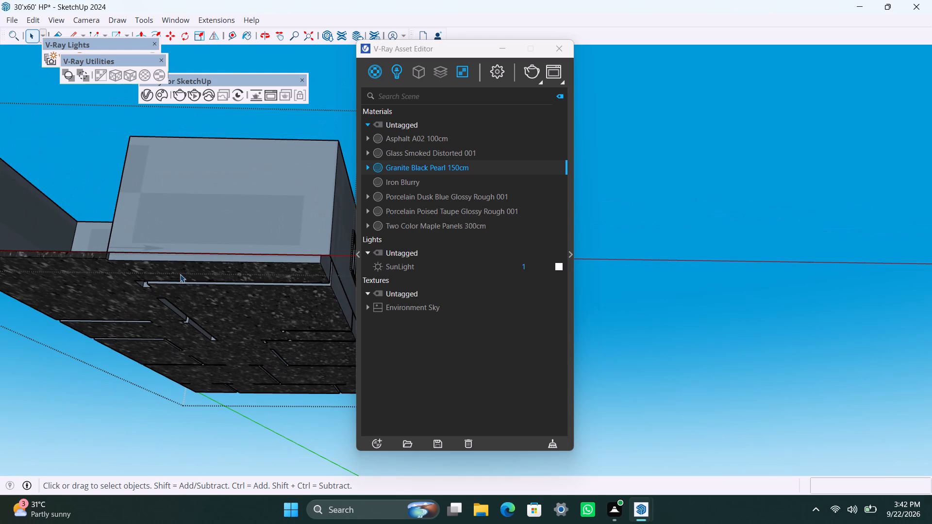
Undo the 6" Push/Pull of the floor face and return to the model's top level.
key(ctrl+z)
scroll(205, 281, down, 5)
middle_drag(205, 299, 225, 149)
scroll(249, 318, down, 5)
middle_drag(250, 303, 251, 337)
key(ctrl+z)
Draw a 30' by 60' rectangle over the entire underside of the house, corner to corner.
scroll(178, 208, up, 3)
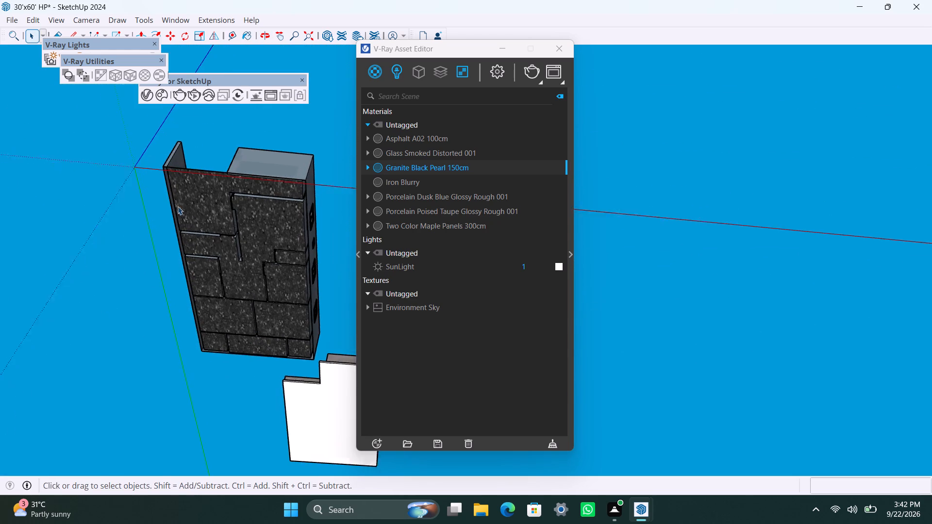
middle_drag(181, 202, 185, 180)
key(r)
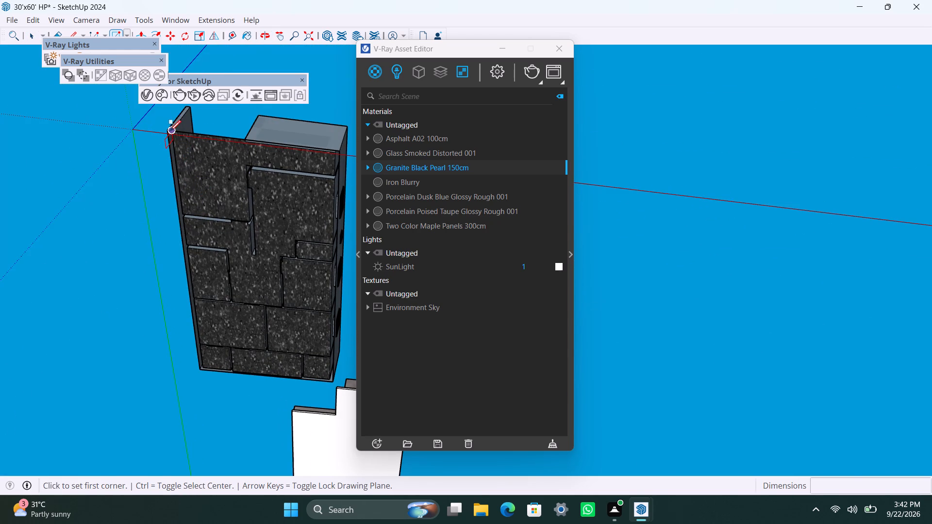
drag(166, 129, 184, 172)
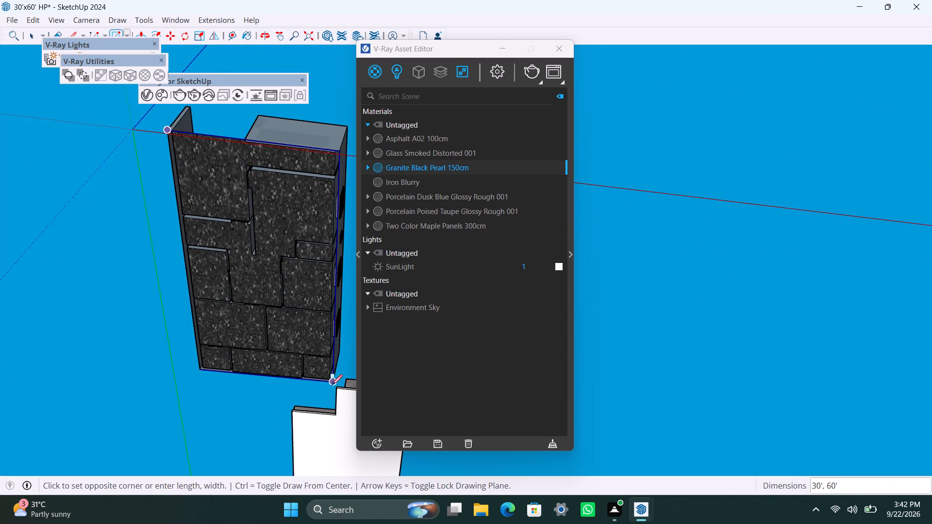
click(333, 386)
key(space)
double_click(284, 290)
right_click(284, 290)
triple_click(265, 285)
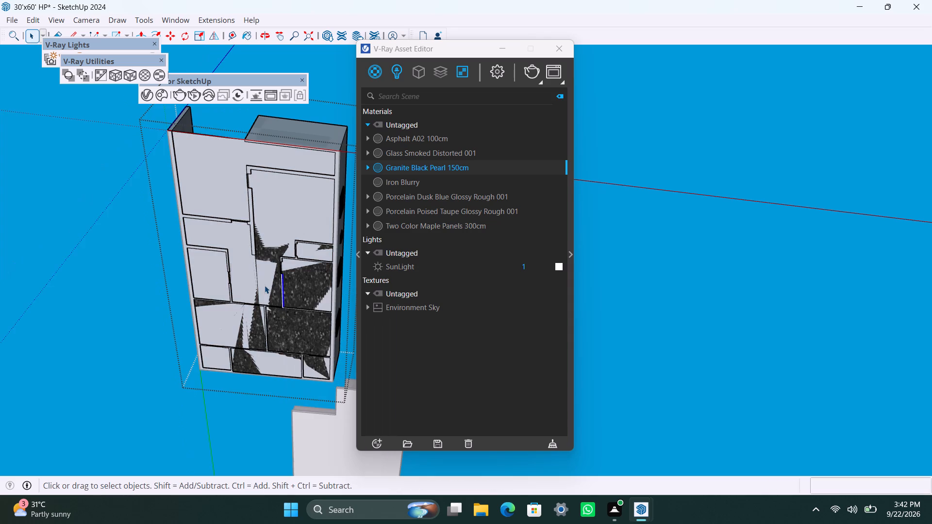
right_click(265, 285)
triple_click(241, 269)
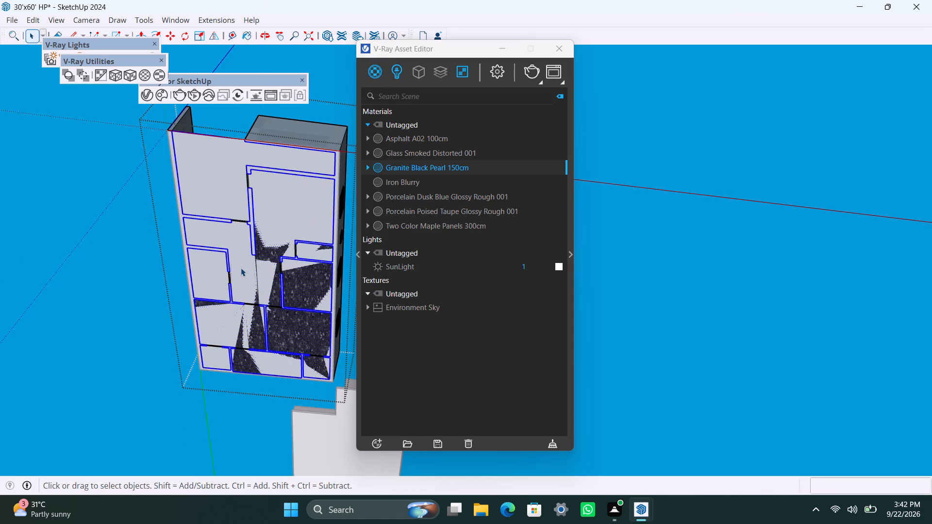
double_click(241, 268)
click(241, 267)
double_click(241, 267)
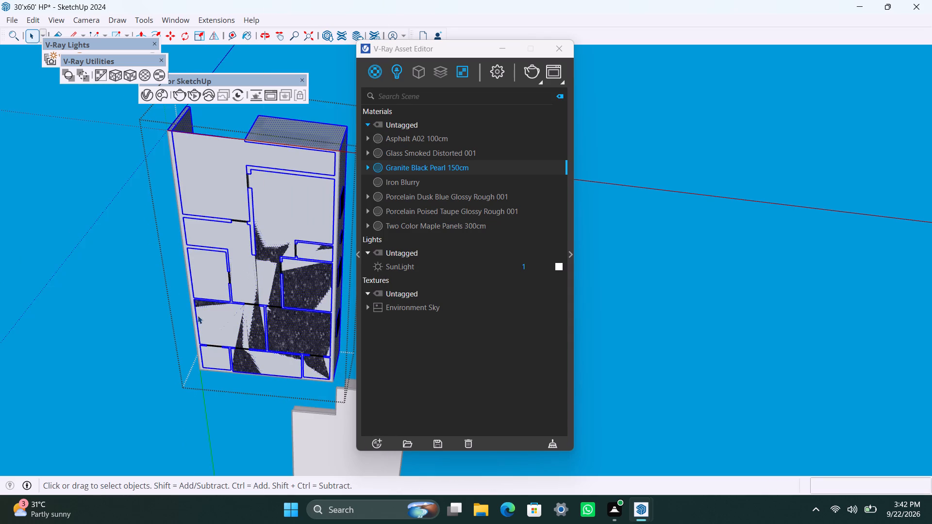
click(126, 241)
Make the new rectangle under the house, face and edges together, into a group.
double_click(234, 255)
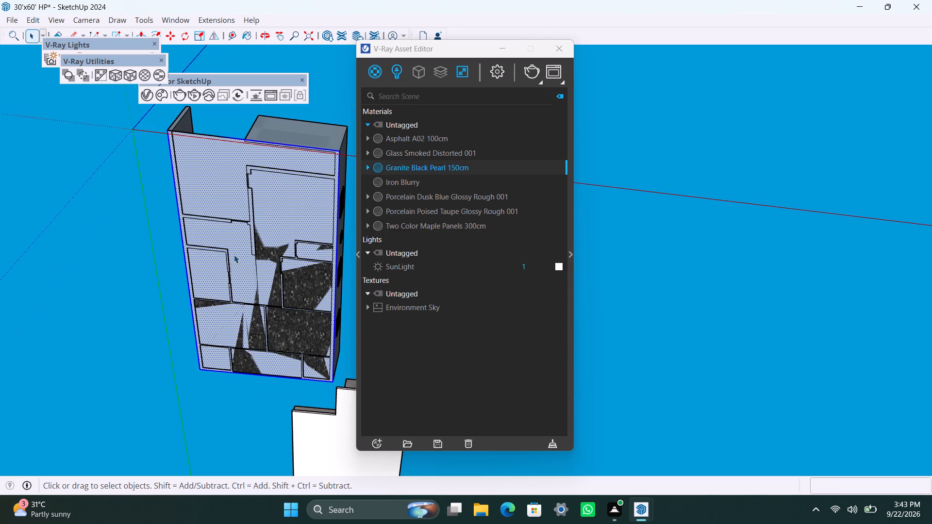
right_click(234, 255)
click(288, 115)
Push/Pull the grouped rectangle 6" downward as a base slab and leave the group.
triple_click(223, 182)
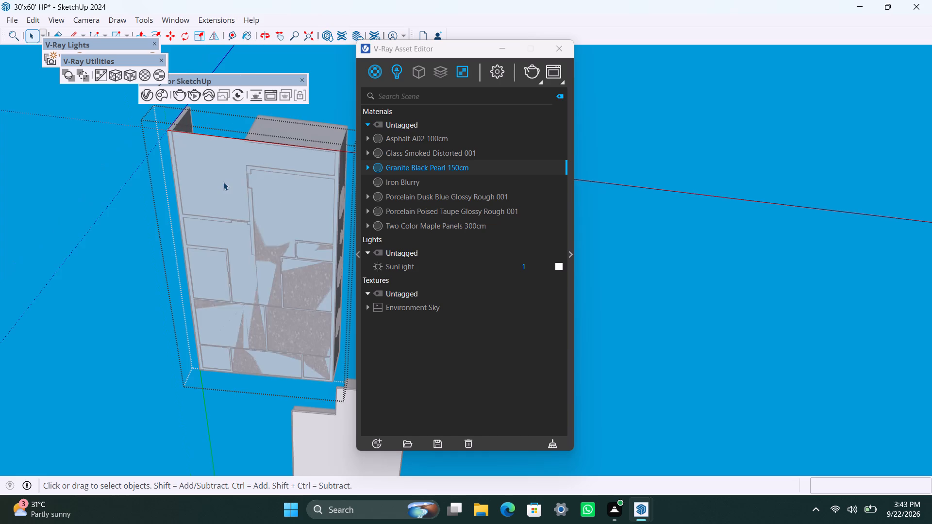
key(p)
click(223, 182)
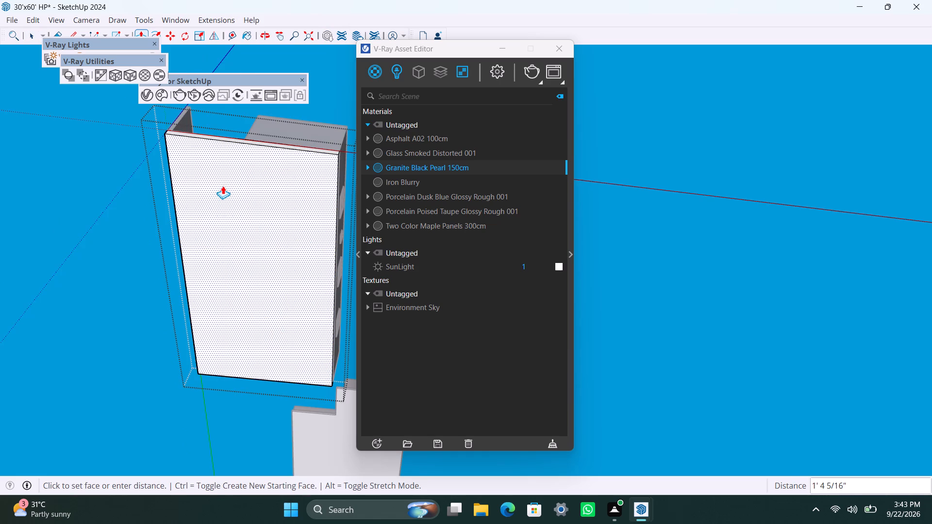
text(6")
key(Return)
key(space)
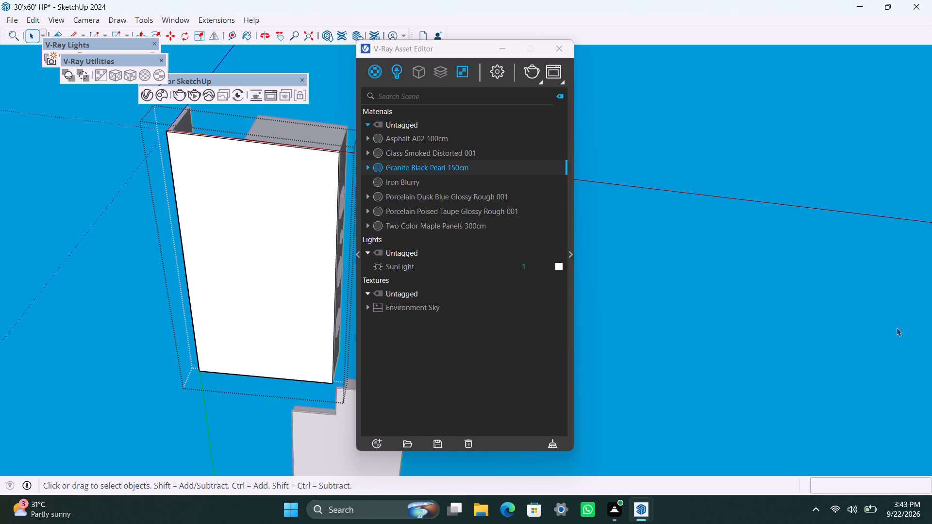
click(865, 270)
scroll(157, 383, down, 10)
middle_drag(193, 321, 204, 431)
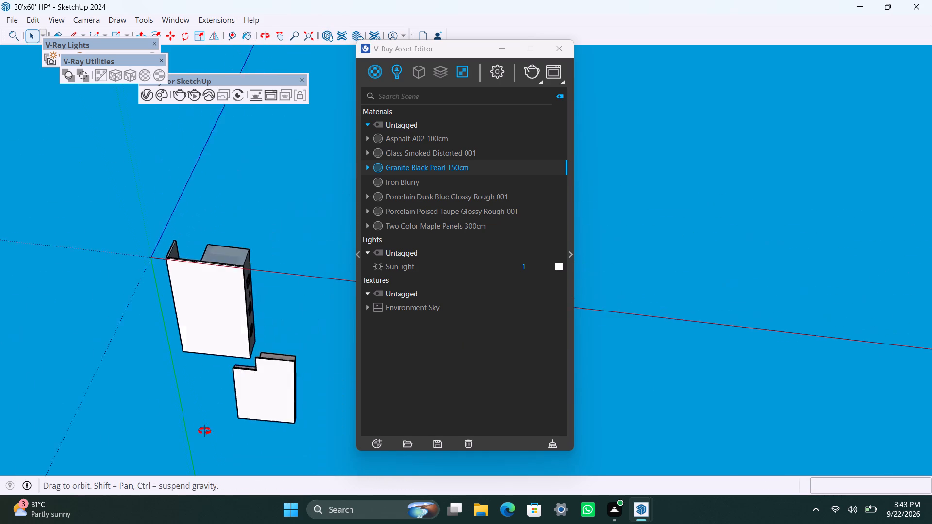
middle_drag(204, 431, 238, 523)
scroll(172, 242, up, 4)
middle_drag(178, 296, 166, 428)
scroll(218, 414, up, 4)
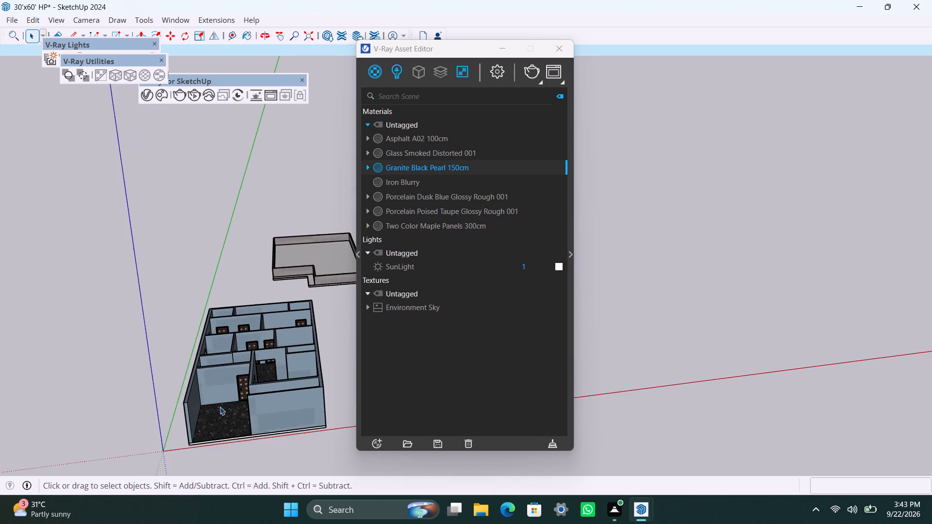
Apply Granite Black Pearl 150cm to the base slab's top face and give it V-Ray's box-shaped texture projection, then leave the group.
middle_drag(223, 411, 195, 225)
scroll(202, 234, up, 8)
middle_drag(183, 290, 169, 376)
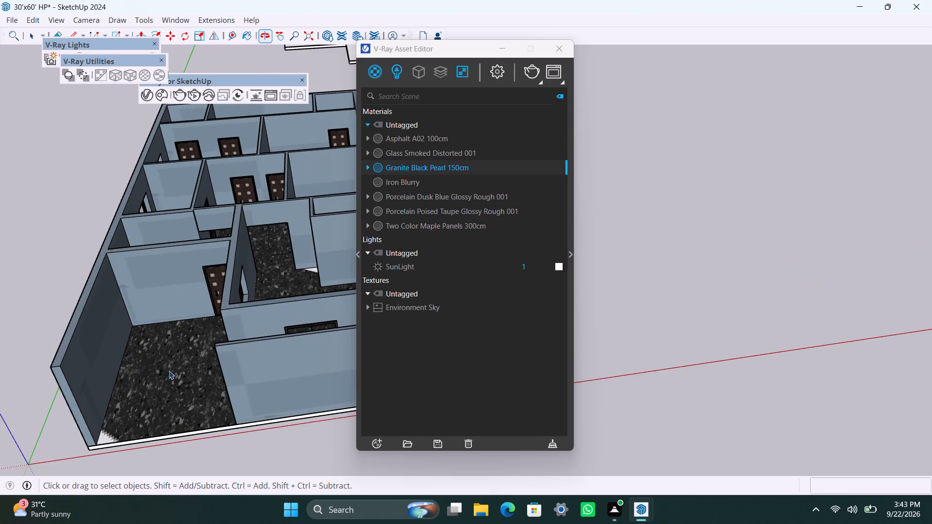
scroll(180, 378, down, 10)
scroll(184, 316, up, 4)
scroll(191, 371, up, 3)
click(185, 372)
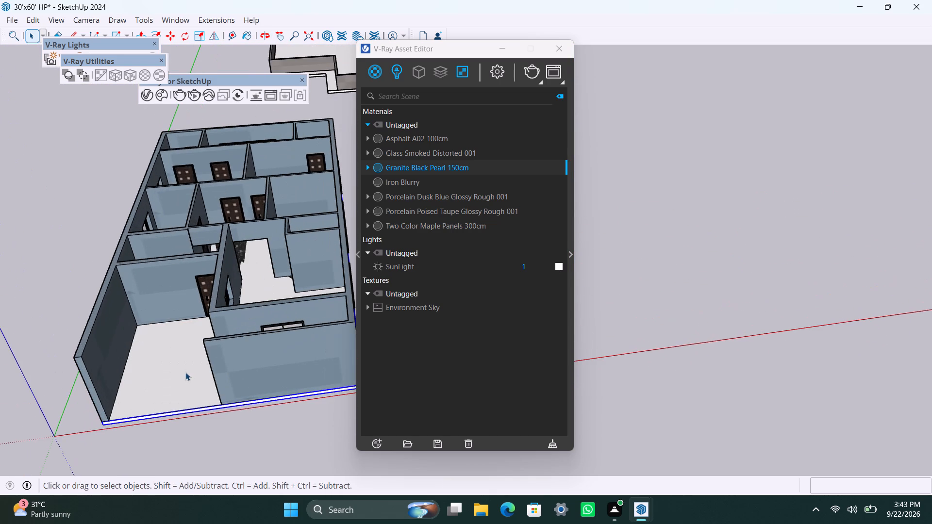
double_click(185, 372)
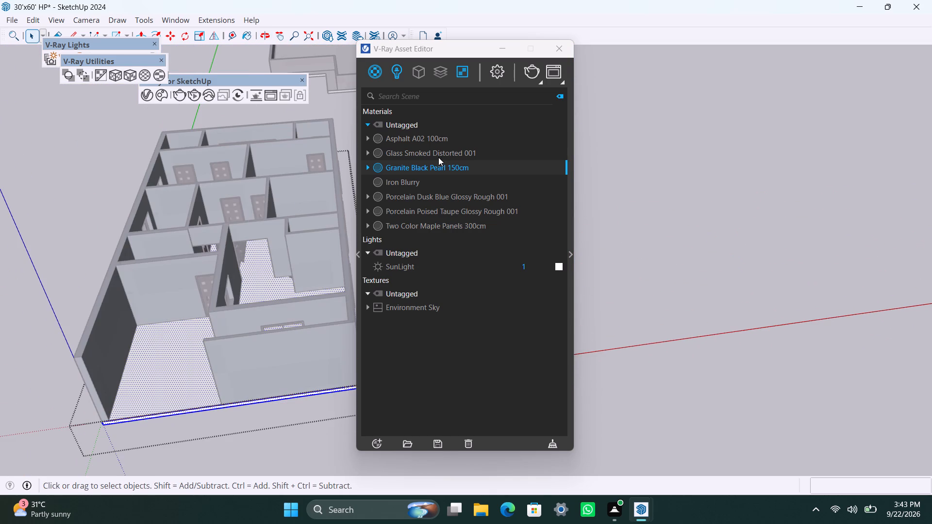
right_click(437, 166)
click(457, 190)
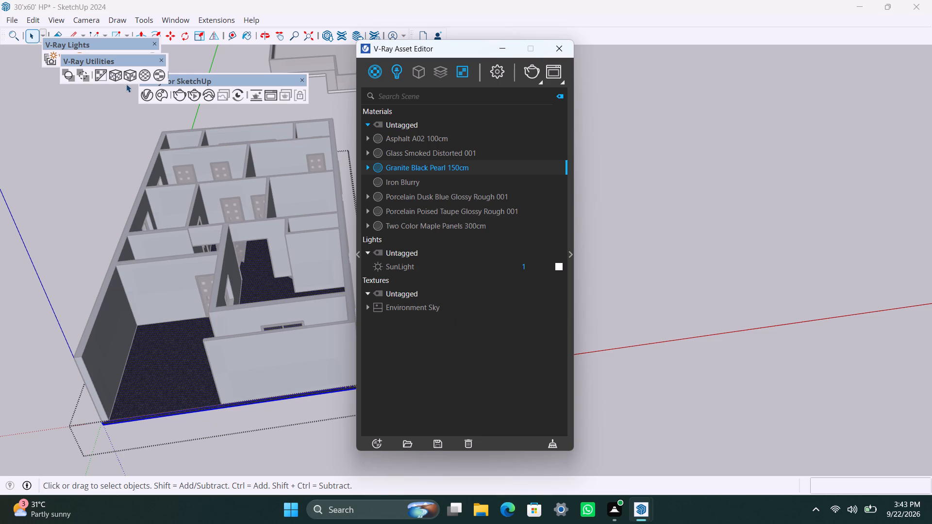
click(129, 72)
click(86, 164)
scroll(107, 203, down, 3)
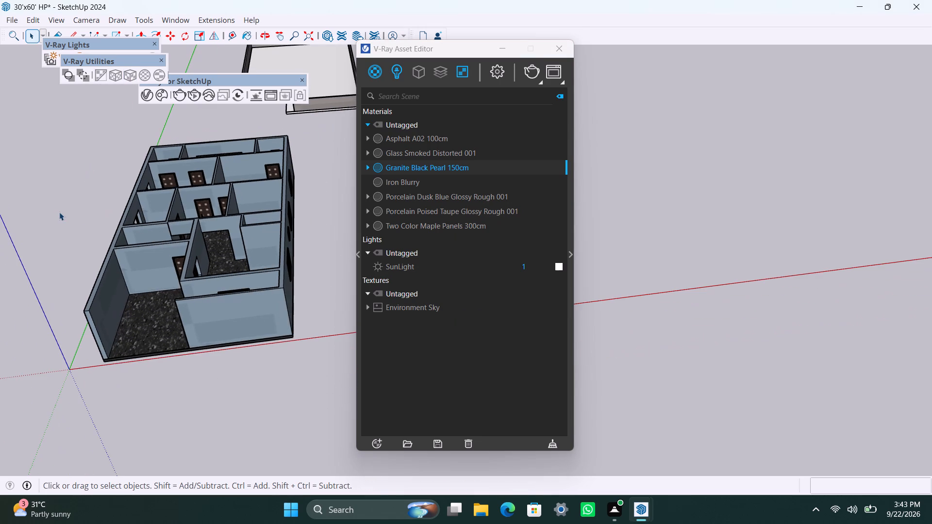
Save the model.
key(ctrl+s)
key(space)
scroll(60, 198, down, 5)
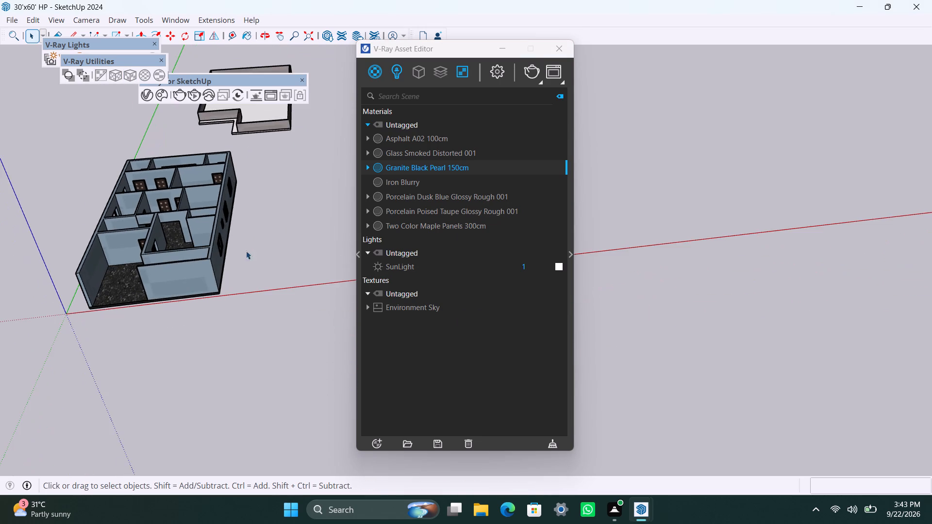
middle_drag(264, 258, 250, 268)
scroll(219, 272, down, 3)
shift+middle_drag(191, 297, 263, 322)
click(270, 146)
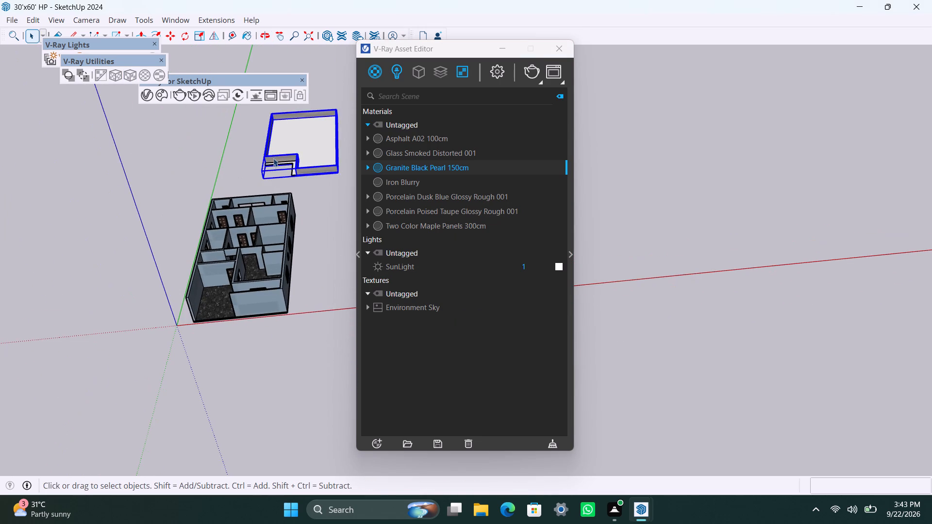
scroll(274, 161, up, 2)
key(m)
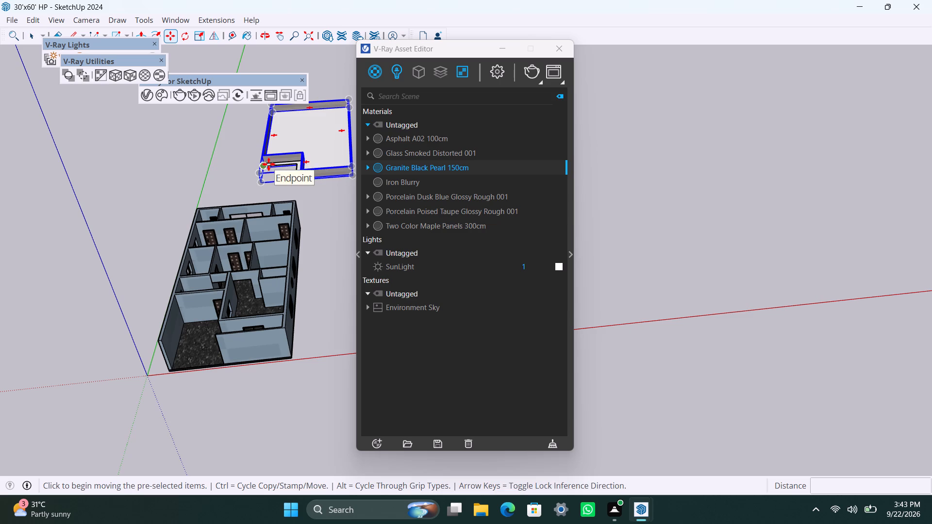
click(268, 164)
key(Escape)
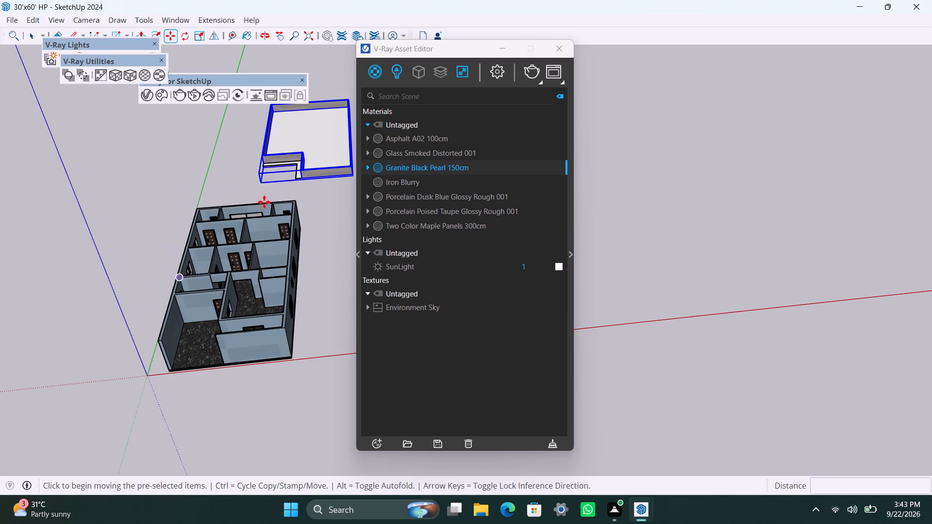
Combine the roof slab and the parapet walls beside the house into a single group.
scroll(283, 172, up, 8)
middle_drag(298, 194, 313, 264)
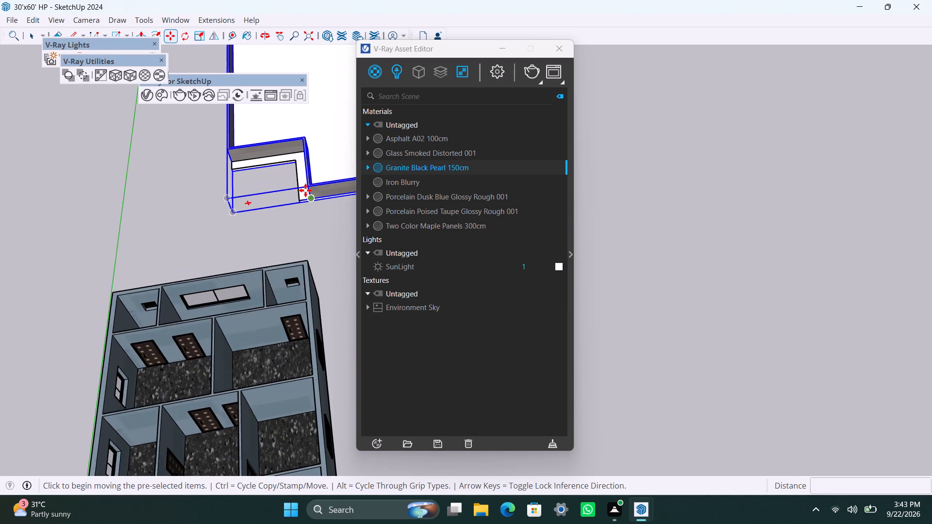
scroll(305, 190, up, 2)
key(space)
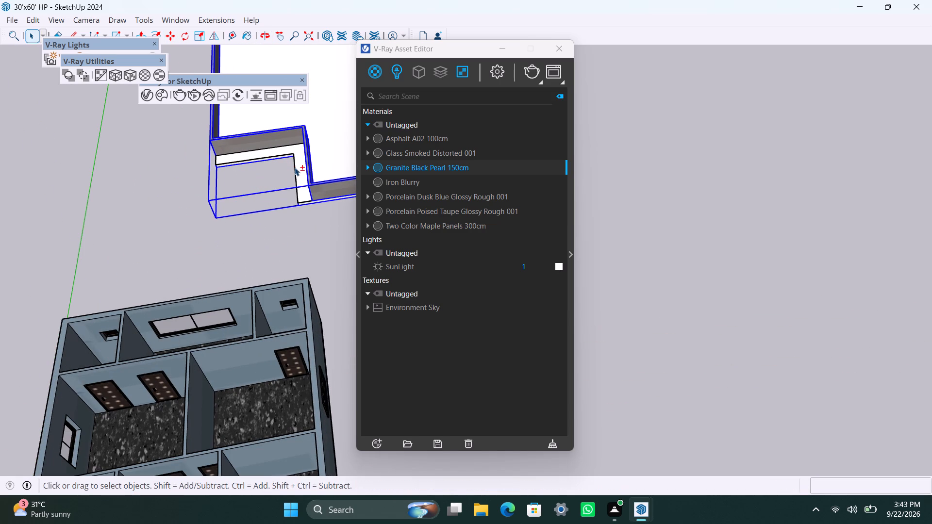
shift+click(300, 161)
double_click(300, 165)
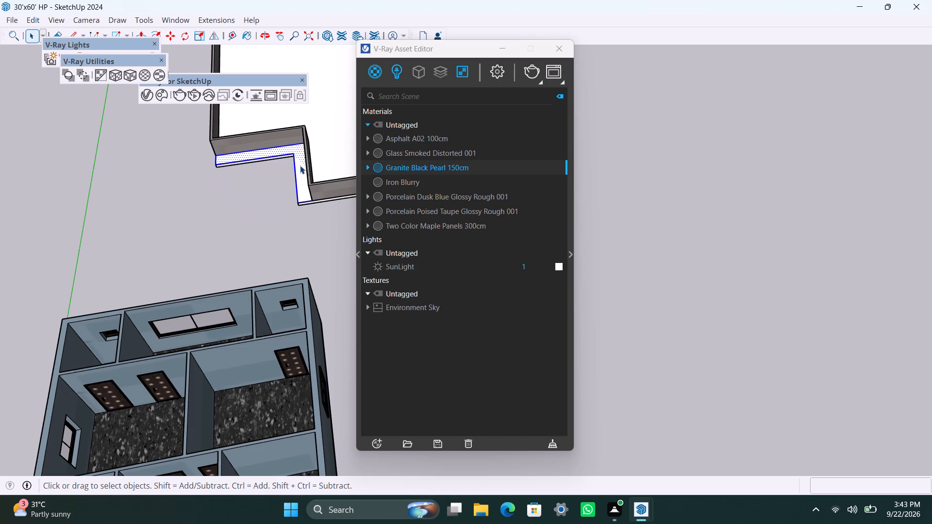
shift+double_click(282, 135)
click(111, 145)
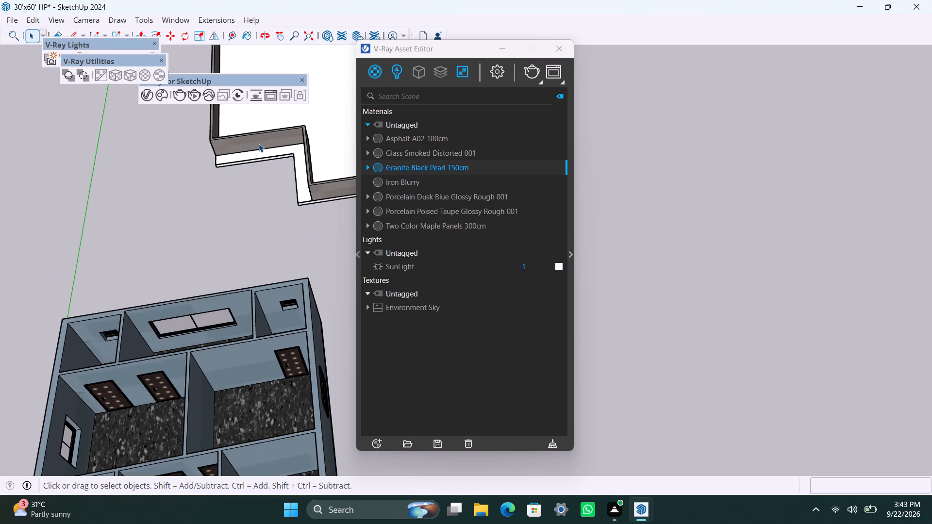
click(262, 142)
shift+click(255, 156)
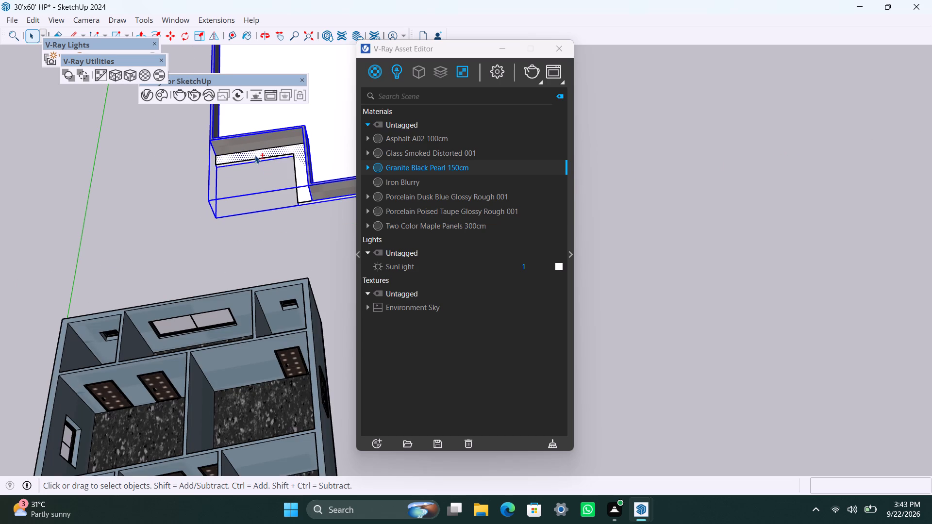
shift+double_click(255, 155)
shift+triple_click(255, 155)
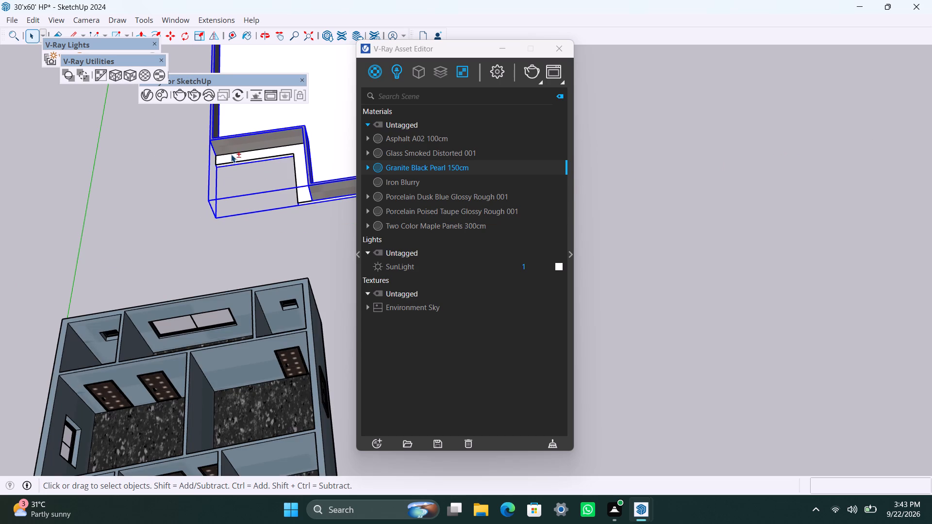
shift+double_click(231, 154)
shift+double_click(231, 154)
right_click(231, 154)
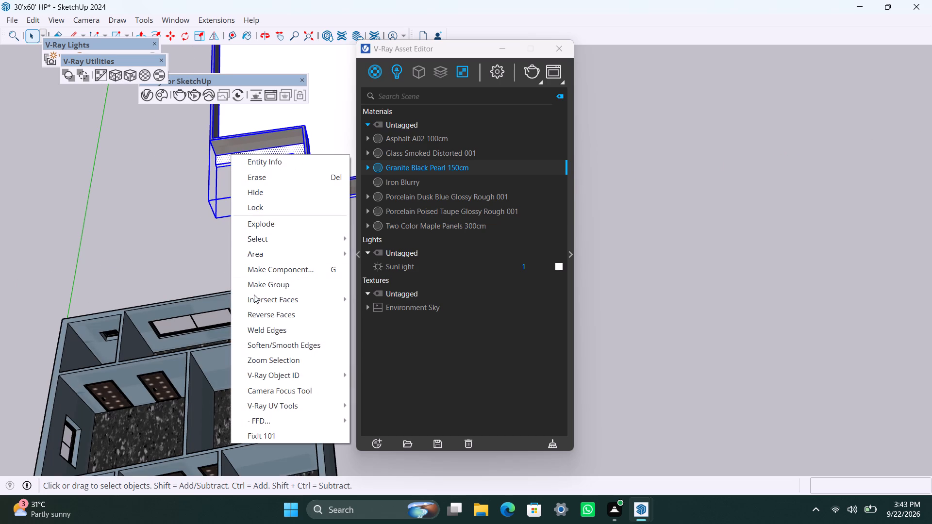
click(292, 278)
click(115, 151)
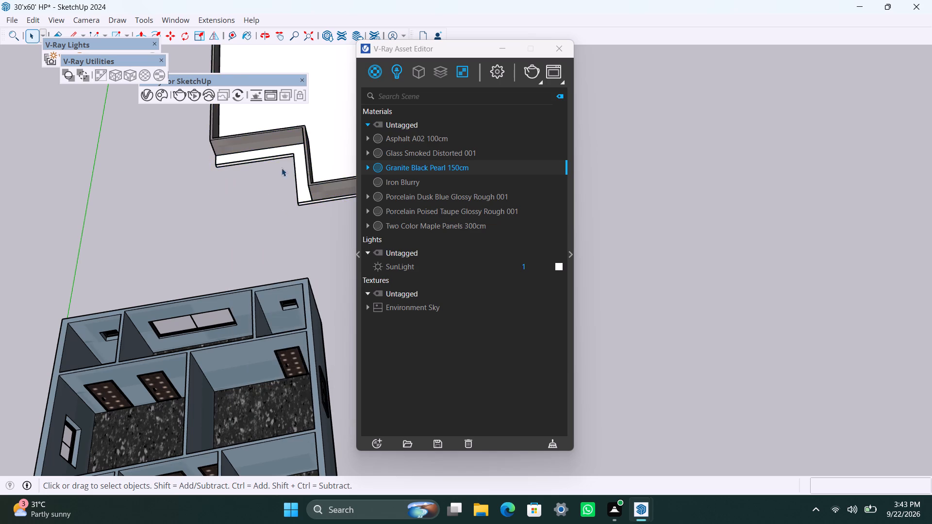
Move the grouped roof and parapet about 68' by the slab's outer corner onto the top of the house walls.
scroll(273, 140, down, 12)
middle_click(258, 133)
scroll(260, 131, up, 2)
key(m)
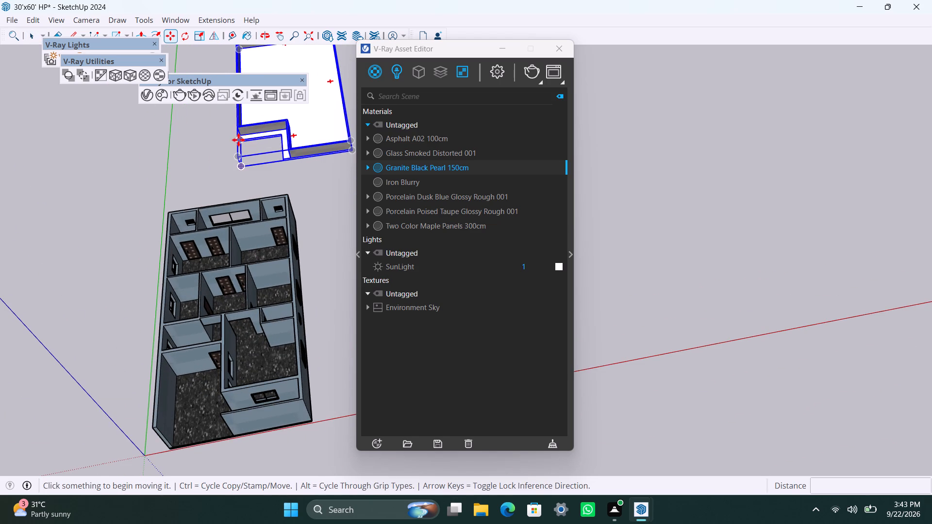
click(238, 140)
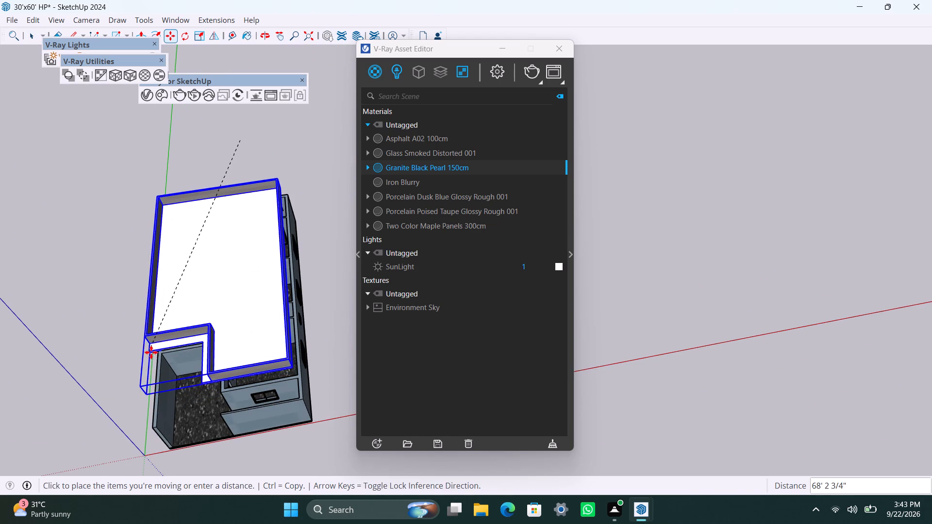
click(154, 353)
Move the roof group by its front slab corner about 2' 2" onto the outer edge of the house's side wall.
scroll(194, 359, up, 4)
middle_drag(254, 377, 144, 163)
scroll(207, 176, down, 3)
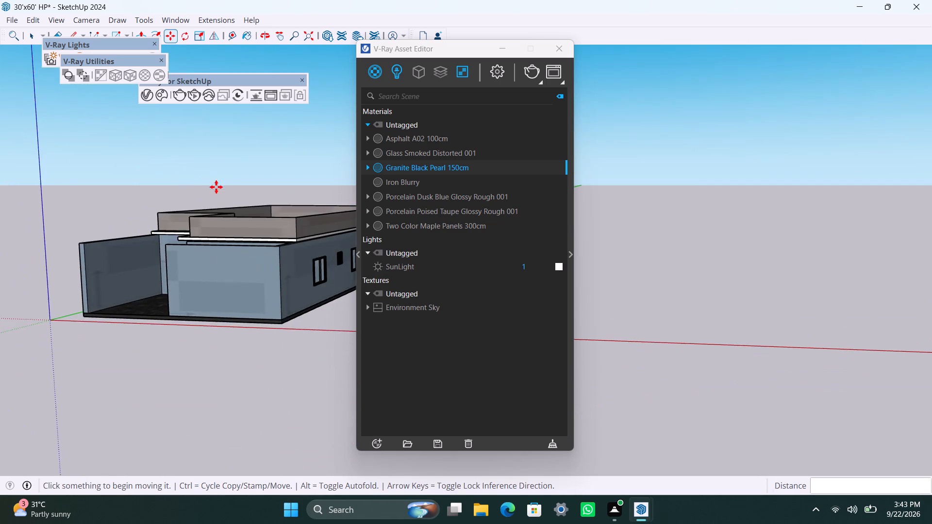
scroll(216, 187, down, 1)
scroll(260, 273, up, 3)
middle_drag(252, 157, 269, 279)
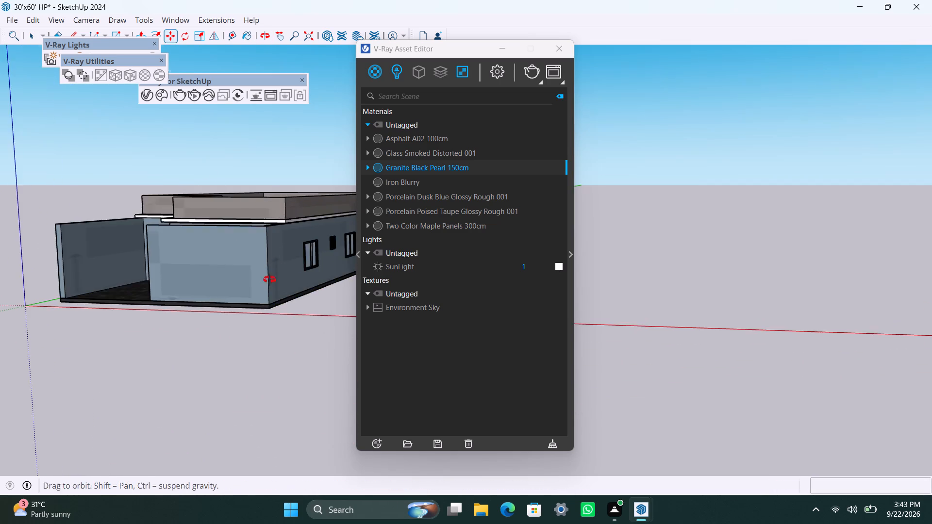
middle_drag(269, 279, 270, 296)
scroll(294, 381, up, 6)
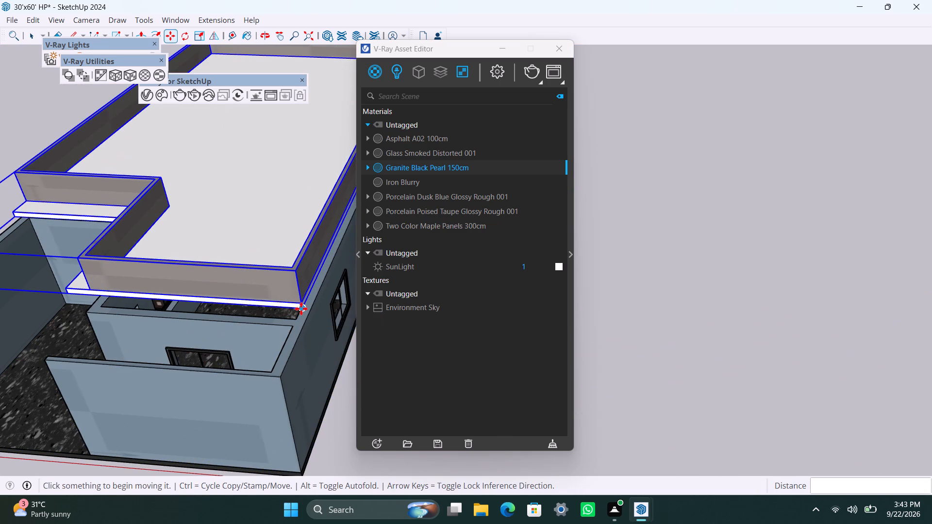
click(301, 309)
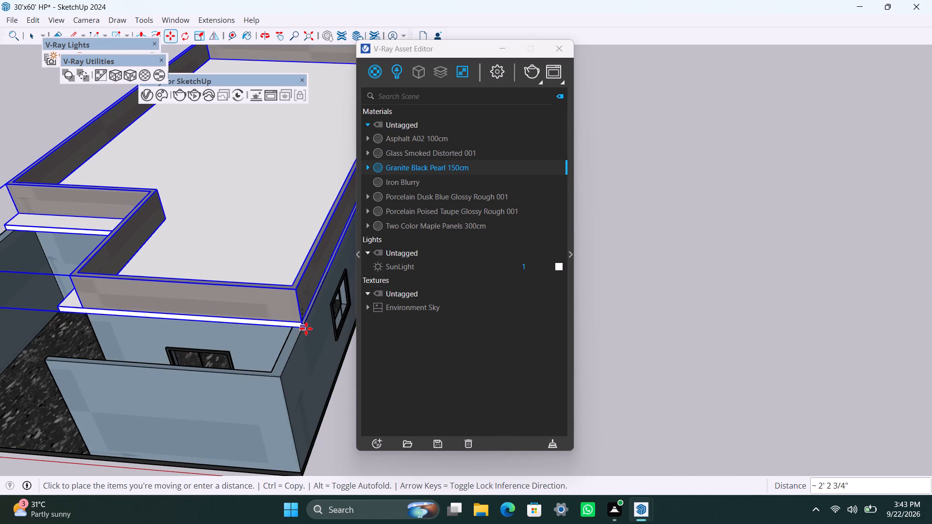
click(304, 328)
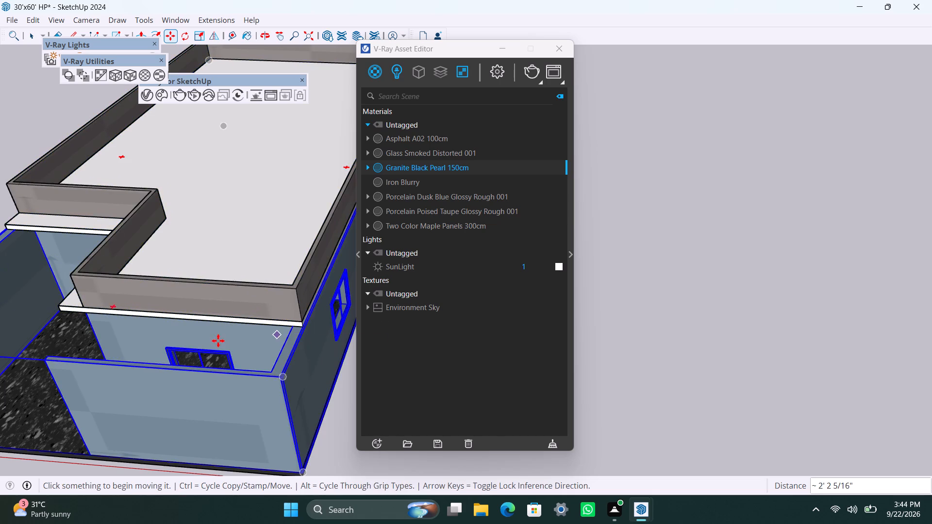
Examine how the roof slab lines up with the side wall and the porch corner, and leave the Move tool.
scroll(218, 340, down, 11)
middle_drag(193, 303, 368, 299)
scroll(213, 360, up, 3)
middle_drag(151, 392, 300, 265)
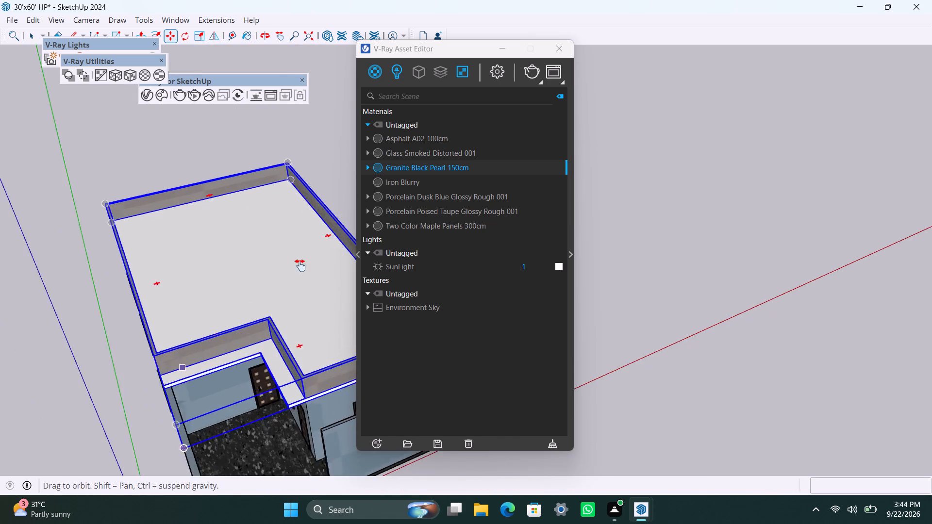
middle_drag(300, 265, 301, 264)
scroll(297, 270, up, 7)
middle_drag(205, 311, 182, 323)
scroll(205, 301, down, 5)
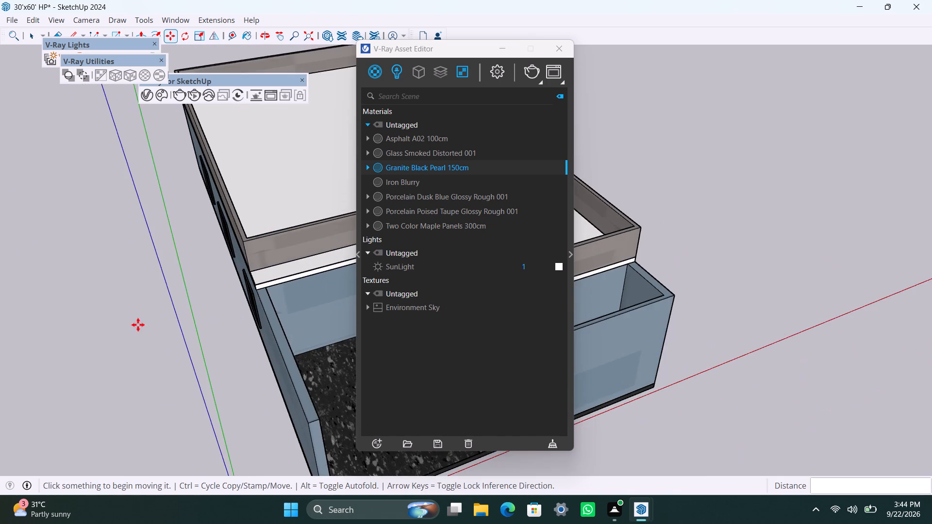
middle_drag(213, 334, 341, 286)
scroll(315, 267, down, 4)
shift+middle_drag(244, 295, 88, 329)
scroll(130, 327, up, 3)
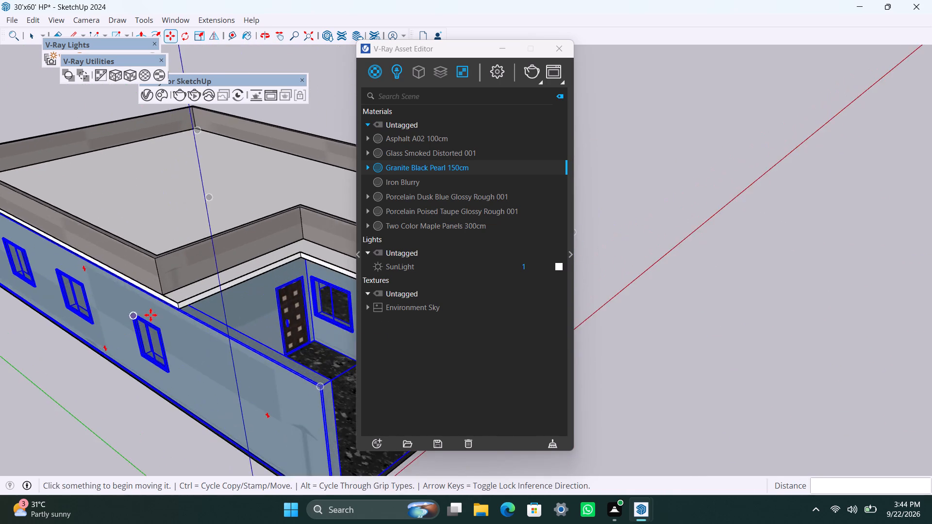
scroll(150, 315, up, 16)
scroll(180, 295, down, 4)
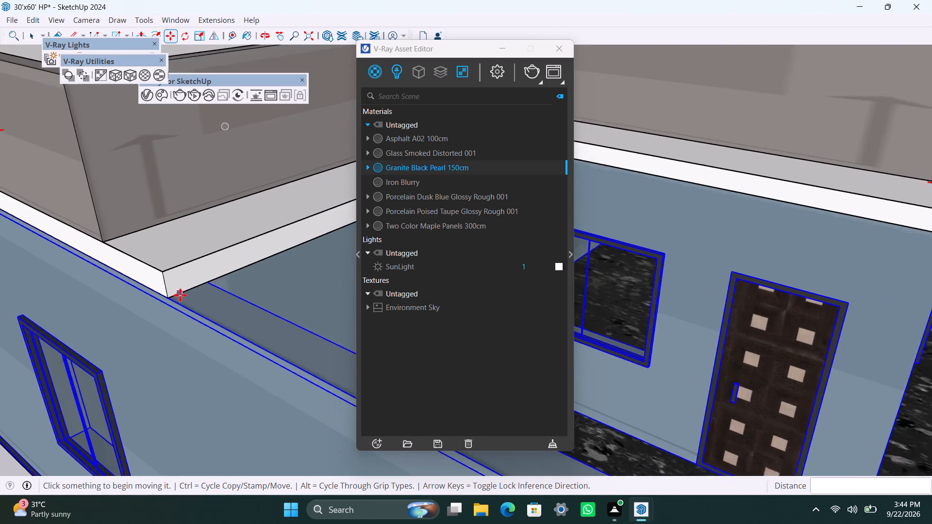
scroll(180, 295, down, 20)
scroll(180, 295, down, 20)
key(space)
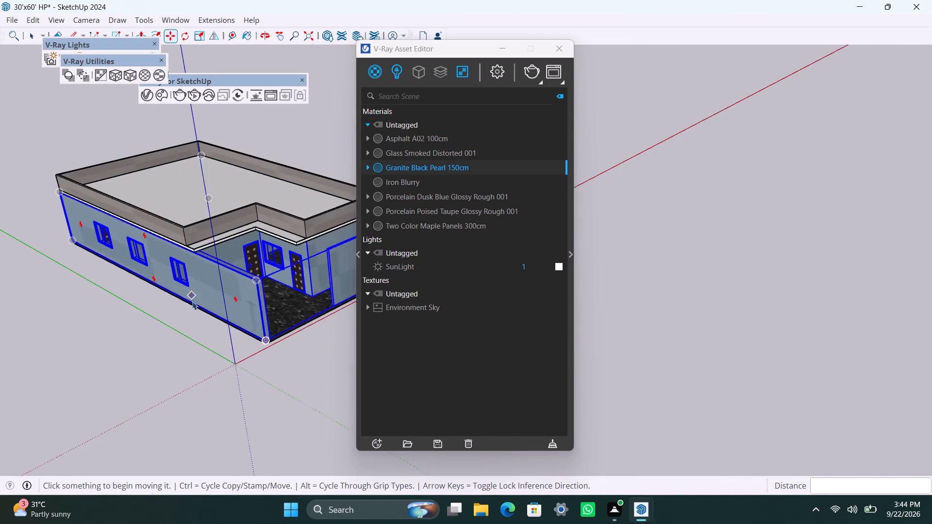
Examine the roof's fit over the front rooms and porch from several angles, including the open strip behind the front wall.
scroll(210, 292, down, 6)
middle_drag(256, 289, 67, 268)
scroll(100, 260, down, 5)
shift+middle_drag(160, 314, 84, 394)
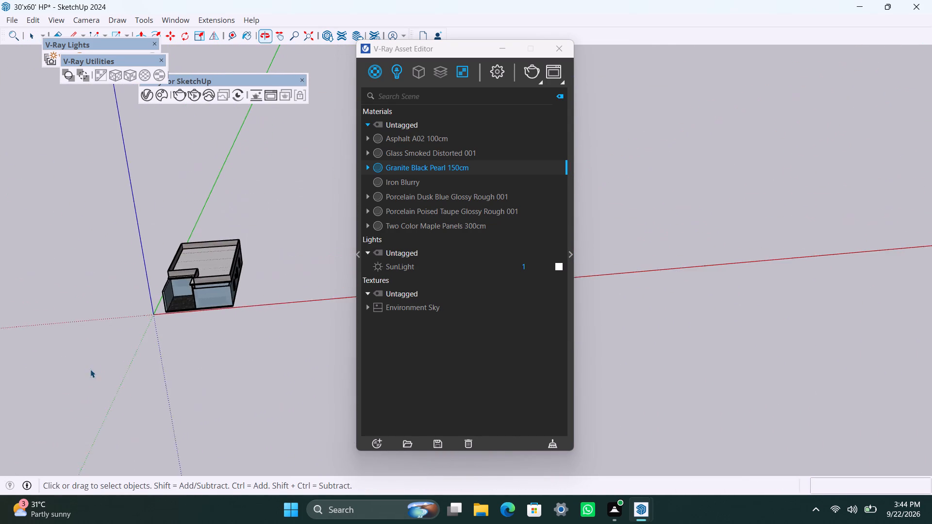
scroll(101, 352, up, 10)
middle_drag(247, 312, 156, 306)
scroll(258, 289, up, 5)
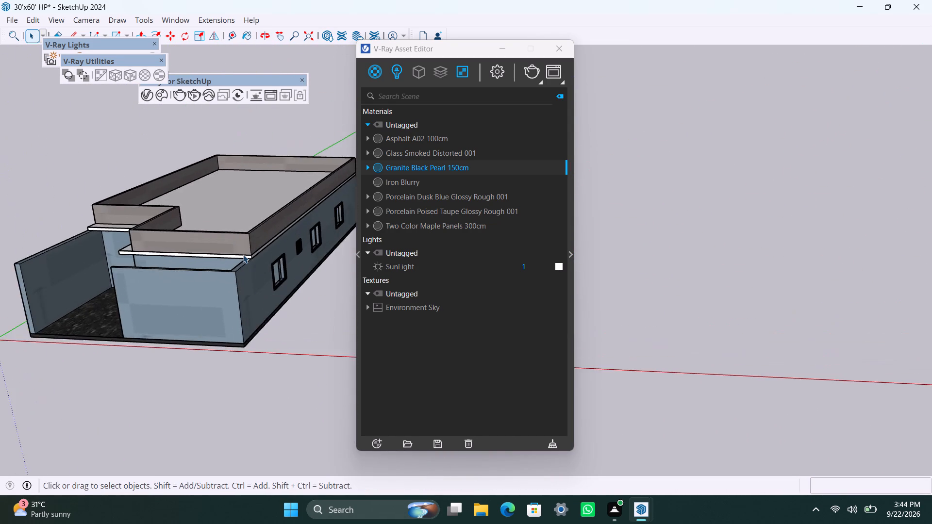
scroll(243, 255, up, 13)
scroll(244, 267, down, 12)
middle_drag(161, 249, 319, 267)
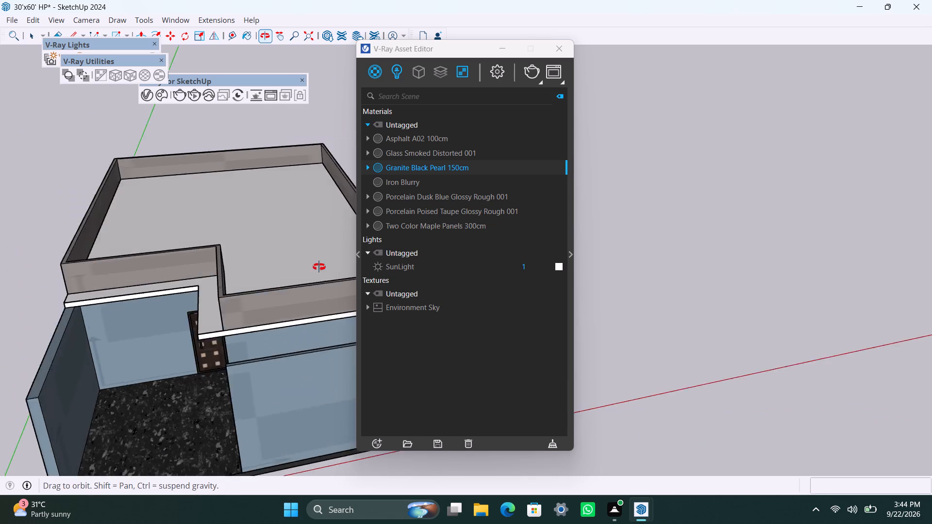
middle_drag(319, 267, 317, 267)
scroll(186, 332, down, 5)
shift+middle_drag(208, 382, 130, 376)
scroll(161, 354, up, 8)
middle_drag(200, 339, 245, 240)
scroll(209, 262, up, 8)
middle_drag(143, 288, 137, 278)
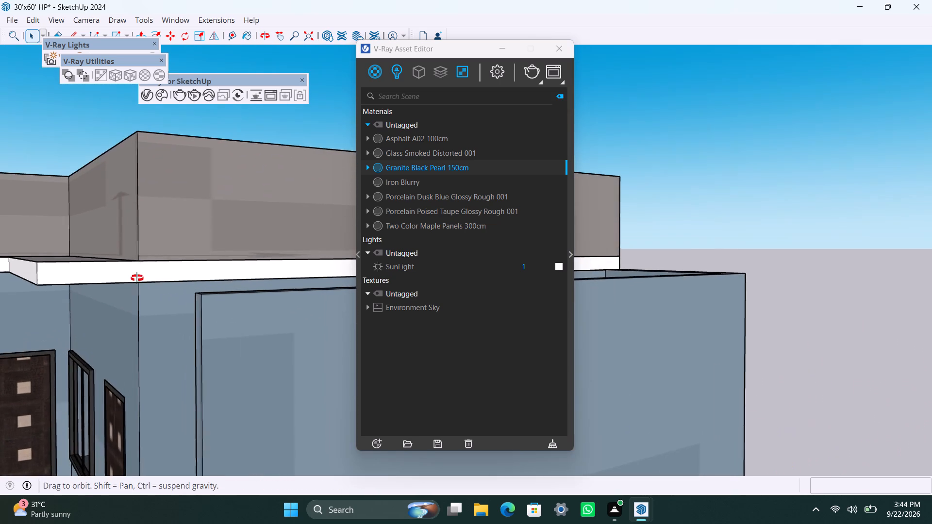
middle_drag(137, 278, 67, 438)
scroll(87, 346, down, 18)
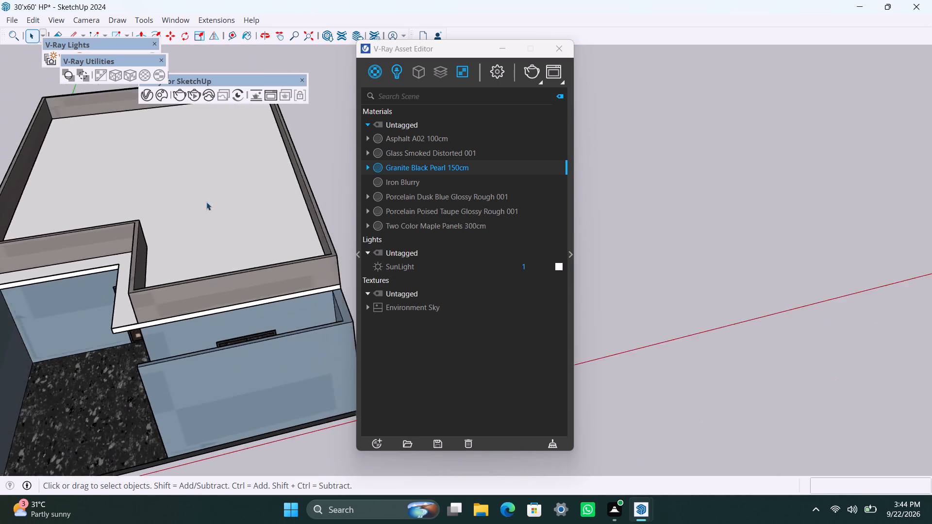
Save the model with the roof in place.
scroll(206, 202, down, 1)
scroll(198, 307, down, 4)
key(ctrl+s)
scroll(222, 332, up, 3)
middle_drag(222, 298, 255, 334)
key(ctrl+s)
scroll(253, 332, down, 2)
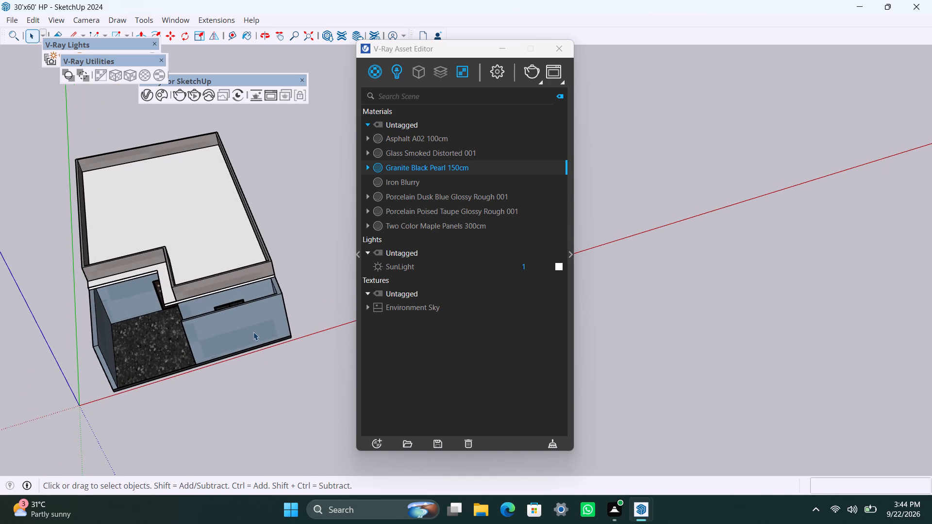
Move the roof group by its front slab corner about 1 11/16" onto the outer edge of the house's side wall.
scroll(253, 332, down, 3)
shift+middle_drag(184, 330, 235, 293)
scroll(235, 296, up, 7)
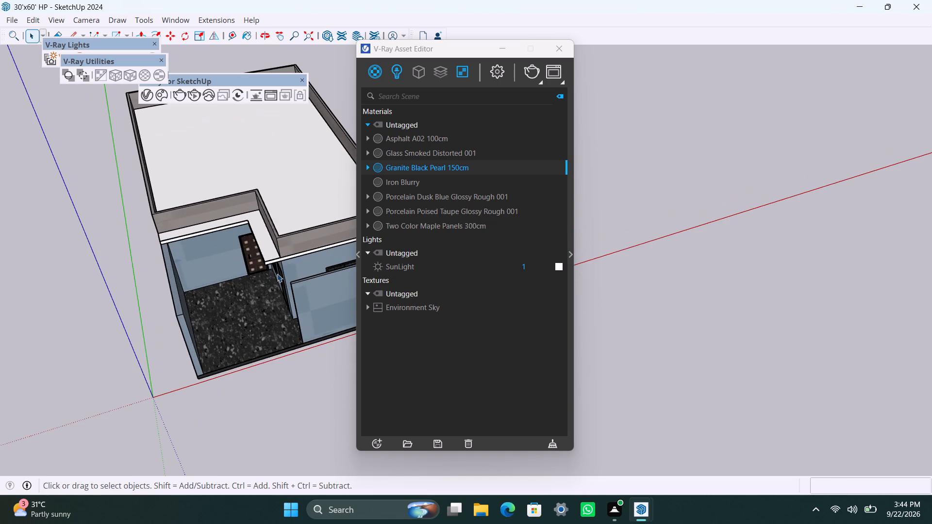
scroll(266, 322, down, 5)
middle_drag(274, 344, 145, 327)
scroll(185, 302, down, 4)
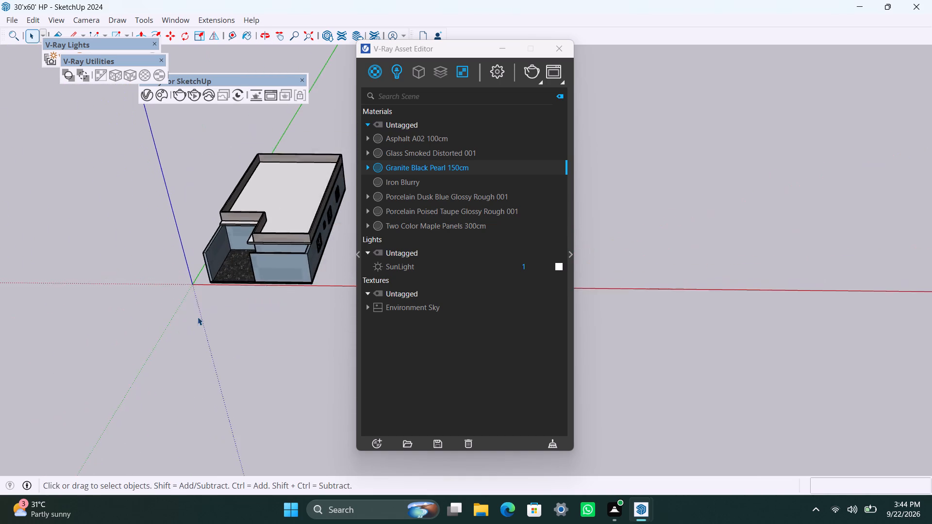
shift+middle_drag(210, 322, 148, 381)
scroll(202, 343, up, 18)
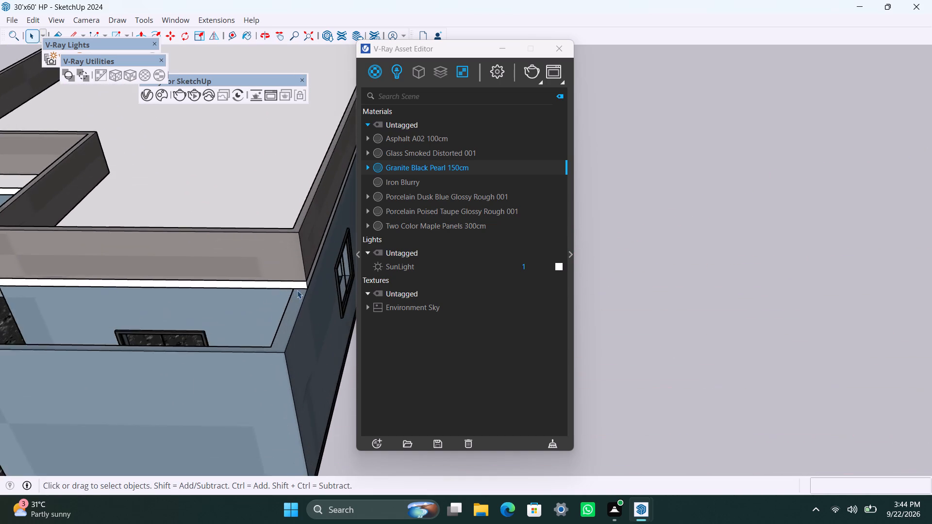
scroll(306, 300, up, 3)
middle_drag(302, 296, 226, 243)
scroll(314, 277, up, 6)
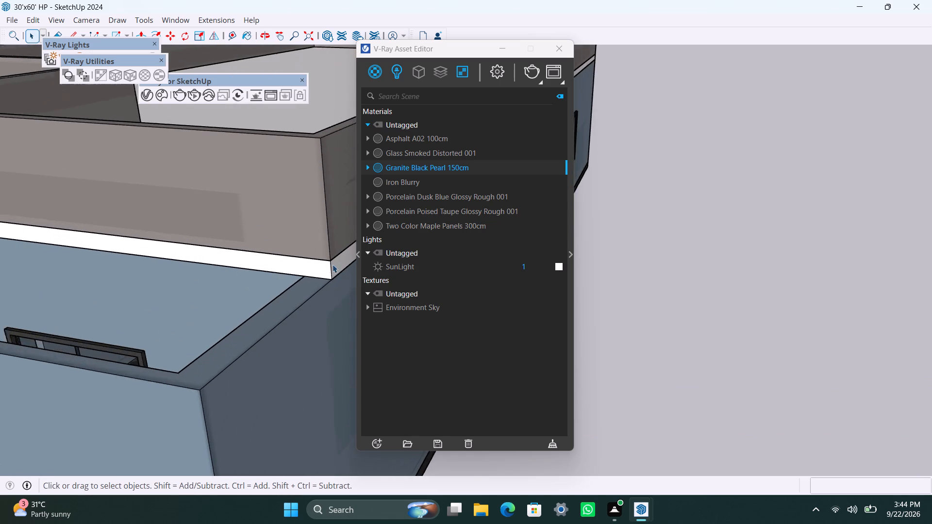
scroll(329, 266, up, 3)
click(313, 276)
scroll(330, 278, up, 2)
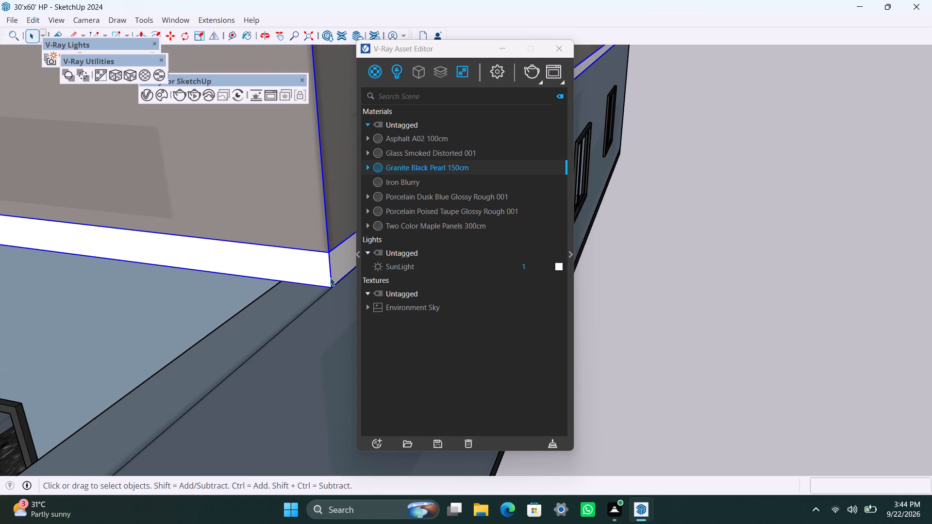
key(m)
click(331, 281)
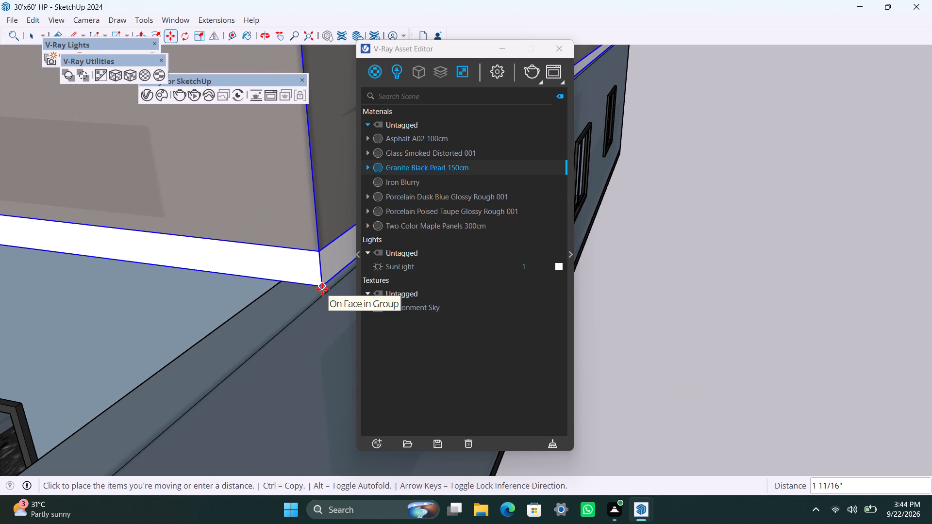
click(325, 292)
key(space)
Save the model with the adjusted roof position.
scroll(225, 290, down, 17)
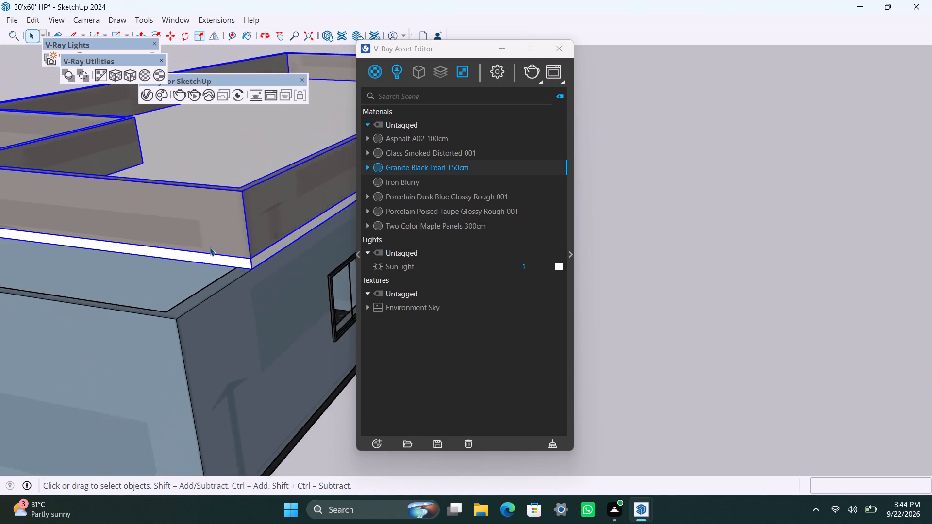
scroll(210, 247, down, 15)
middle_drag(172, 248, 366, 272)
scroll(266, 272, down, 4)
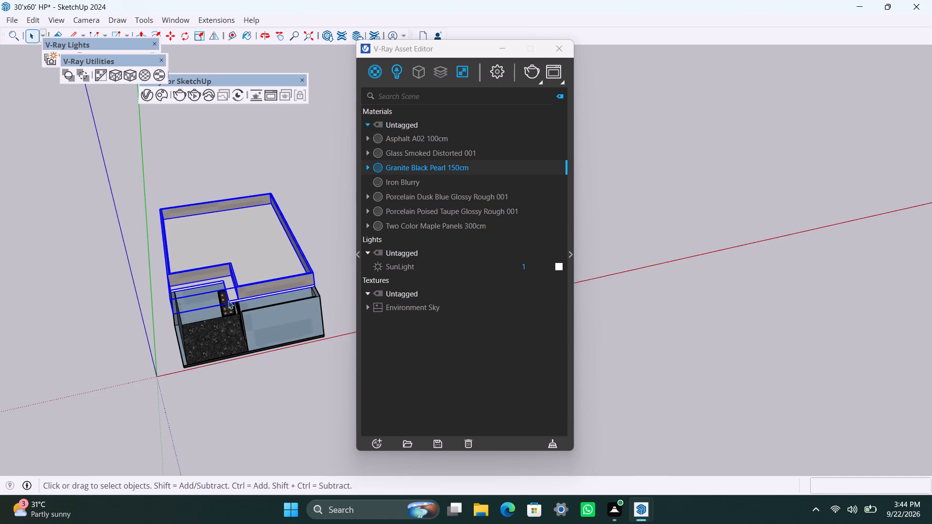
middle_drag(224, 301, 218, 275)
key(ctrl+s)
Examine the roof and parapet over the porch and front rooms from the front and from above, saving the model again.
key(space)
click(222, 326)
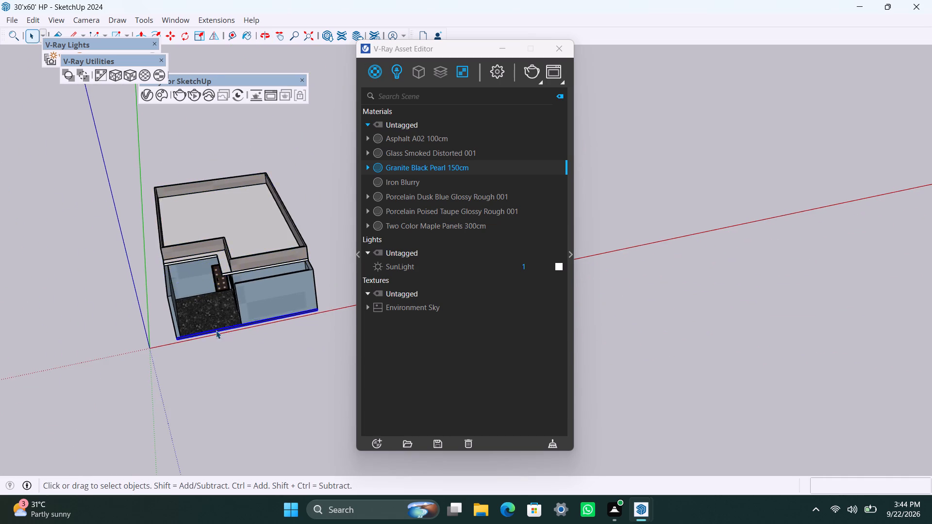
scroll(227, 306, down, 4)
middle_drag(225, 400, 160, 356)
click(159, 356)
scroll(224, 310, up, 3)
middle_drag(228, 306, 265, 364)
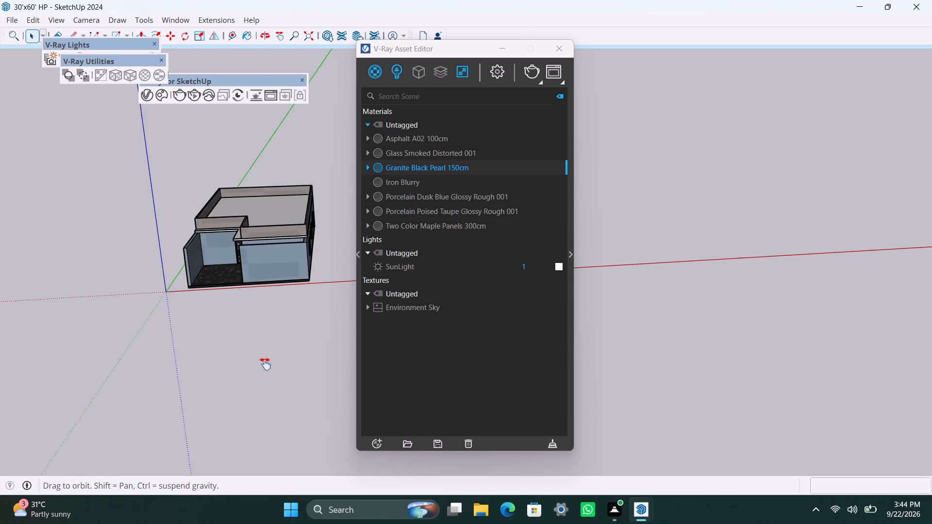
middle_drag(265, 364, 267, 383)
scroll(236, 377, up, 4)
key(ctrl+s)
scroll(236, 367, up, 4)
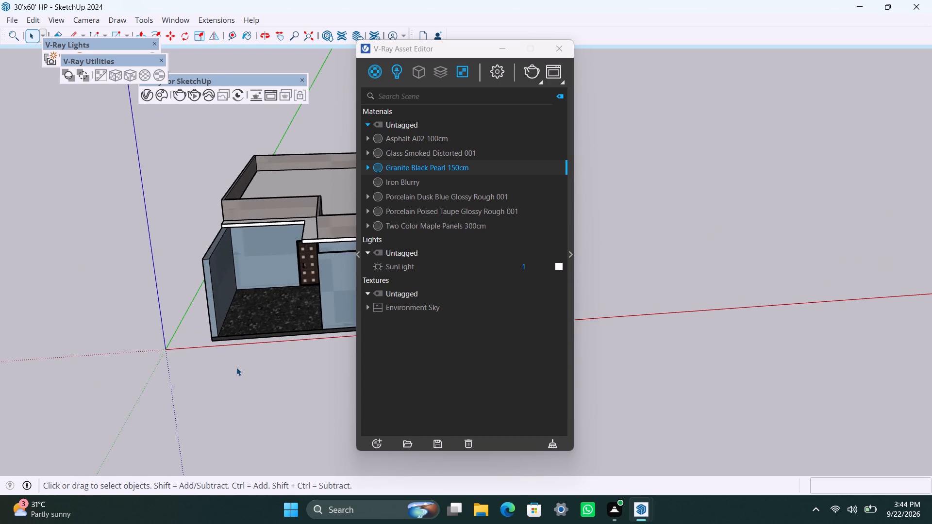
middle_drag(236, 367, 163, 427)
scroll(216, 243, down, 6)
middle_drag(238, 210, 253, 350)
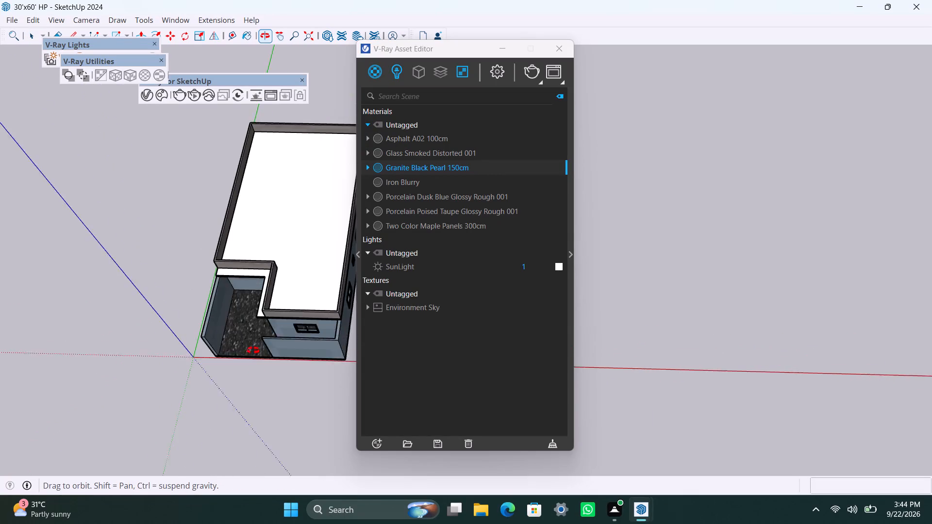
middle_drag(253, 350, 266, 362)
scroll(296, 187, up, 3)
scroll(289, 200, down, 5)
middle_drag(219, 332, 224, 275)
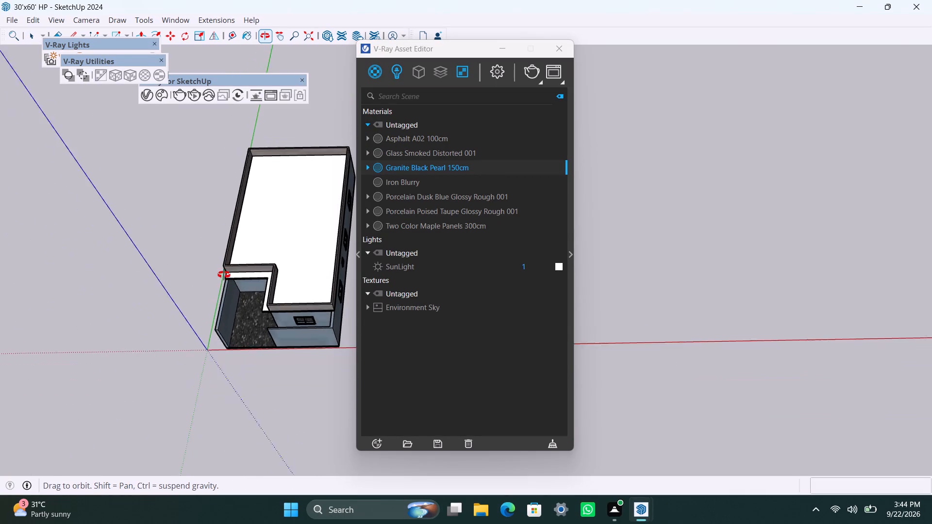
middle_drag(224, 275, 213, 226)
scroll(215, 235, down, 4)
scroll(222, 272, up, 4)
key(ctrl+s)
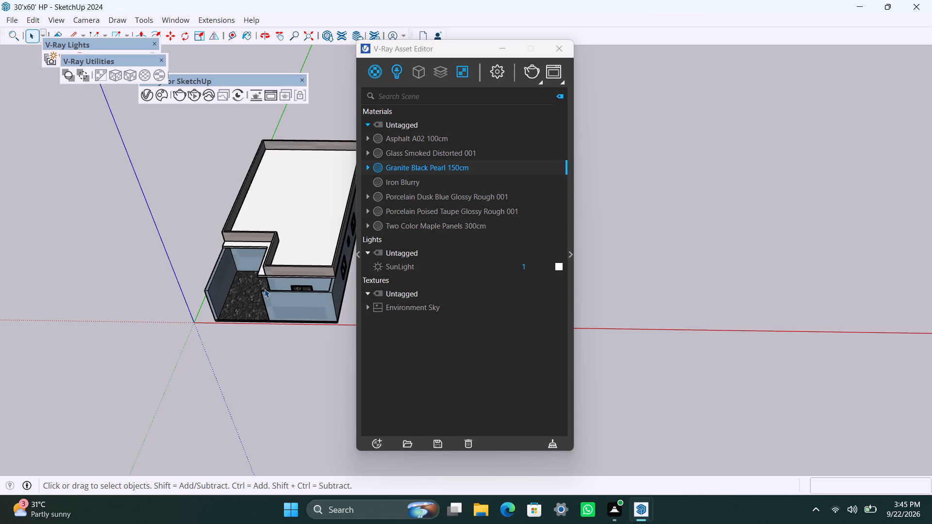
Examine how the roof slab sits on the porch and side walls from low and high angles, and save again.
scroll(368, 274, down, 6)
scroll(323, 297, up, 2)
scroll(226, 251, down, 12)
shift+middle_drag(246, 303, 282, 314)
scroll(281, 304, up, 11)
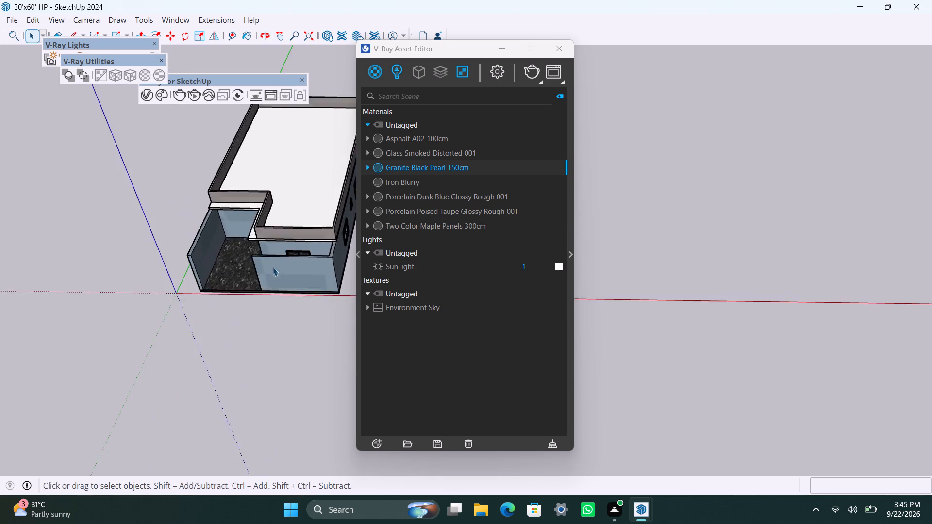
scroll(273, 267, up, 4)
middle_drag(221, 303, 346, 184)
scroll(240, 253, down, 5)
middle_drag(243, 265, 312, 198)
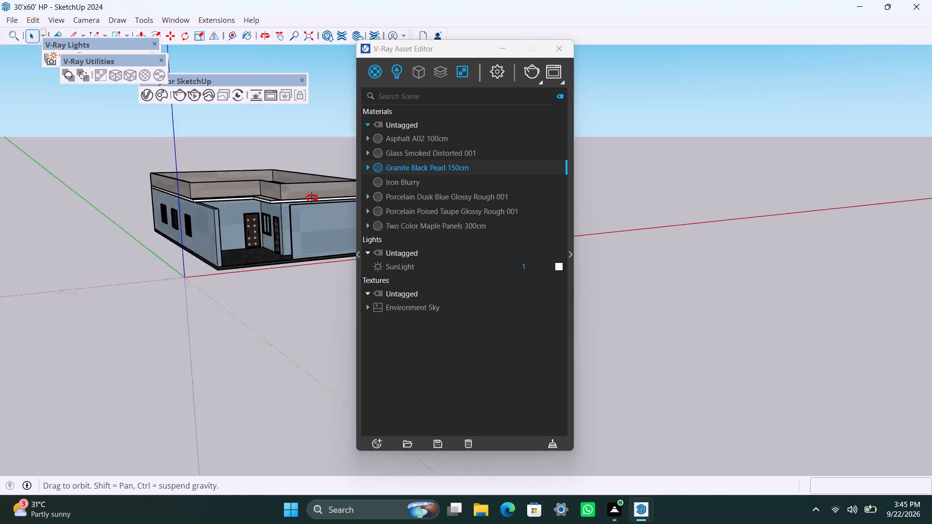
middle_drag(312, 198, 195, 404)
scroll(192, 331, down, 6)
shift+middle_drag(194, 330, 216, 347)
key(ctrl+s)
scroll(216, 346, up, 9)
middle_drag(230, 320, 239, 206)
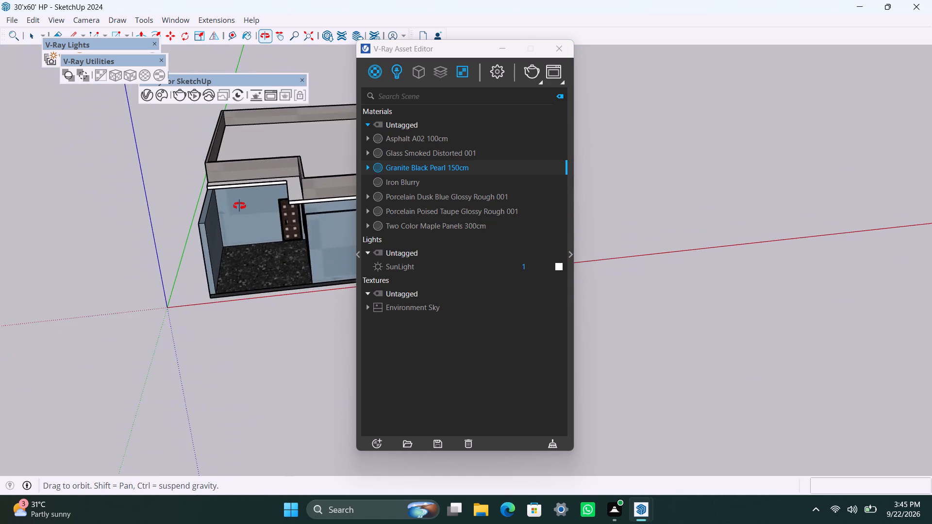
middle_drag(239, 206, 240, 206)
scroll(243, 206, up, 5)
middle_drag(264, 240, 291, 152)
scroll(290, 179, down, 5)
middle_drag(264, 201, 288, 201)
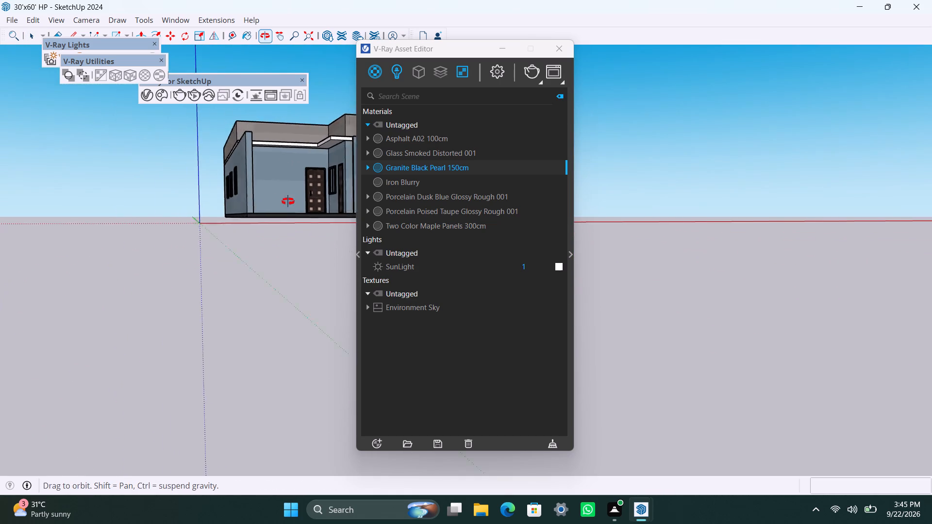
middle_drag(288, 201, 369, 288)
scroll(325, 225, up, 8)
middle_drag(216, 210, 284, 116)
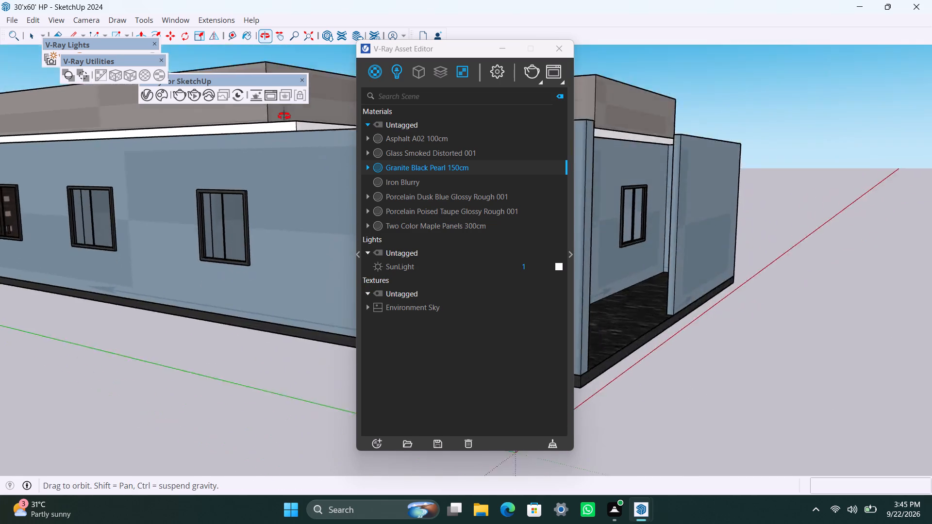
middle_drag(284, 116, 140, 242)
scroll(198, 202, up, 4)
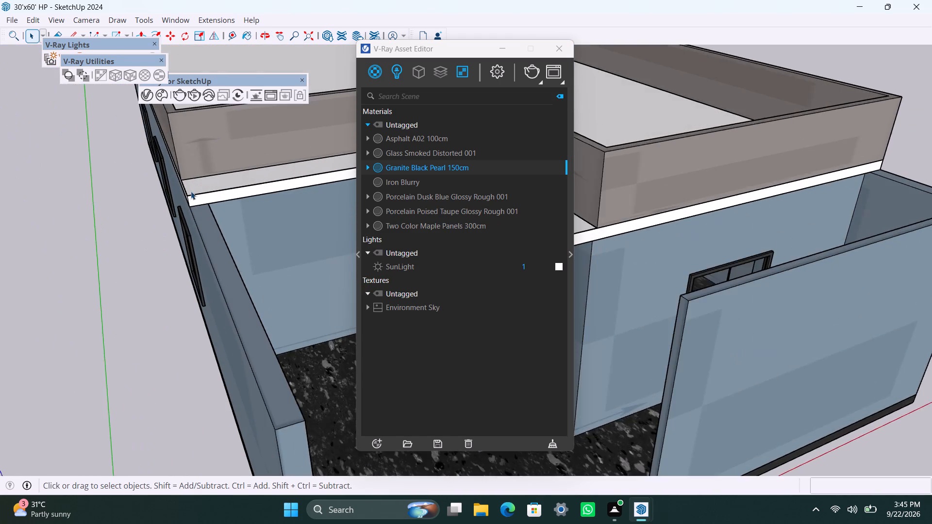
scroll(191, 191, up, 2)
scroll(198, 205, down, 18)
middle_drag(237, 275, 175, 286)
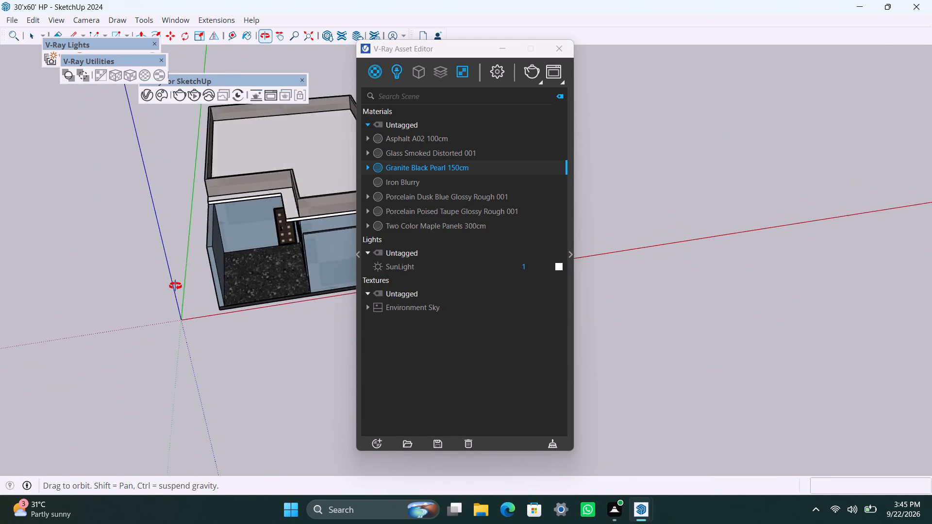
middle_drag(175, 286, 171, 286)
scroll(213, 265, down, 5)
shift+middle_drag(231, 301, 166, 368)
scroll(169, 334, up, 4)
middle_drag(191, 311, 133, 286)
scroll(216, 284, up, 3)
key(ctrl+s)
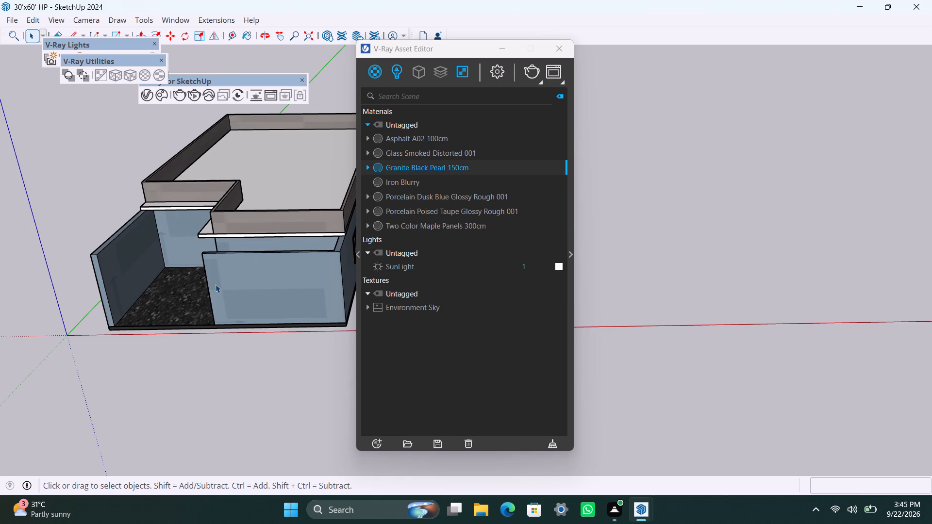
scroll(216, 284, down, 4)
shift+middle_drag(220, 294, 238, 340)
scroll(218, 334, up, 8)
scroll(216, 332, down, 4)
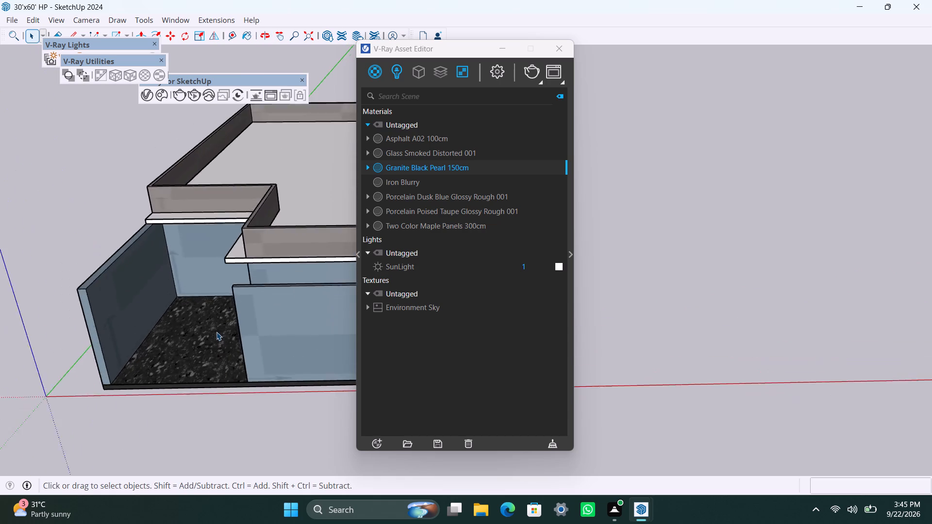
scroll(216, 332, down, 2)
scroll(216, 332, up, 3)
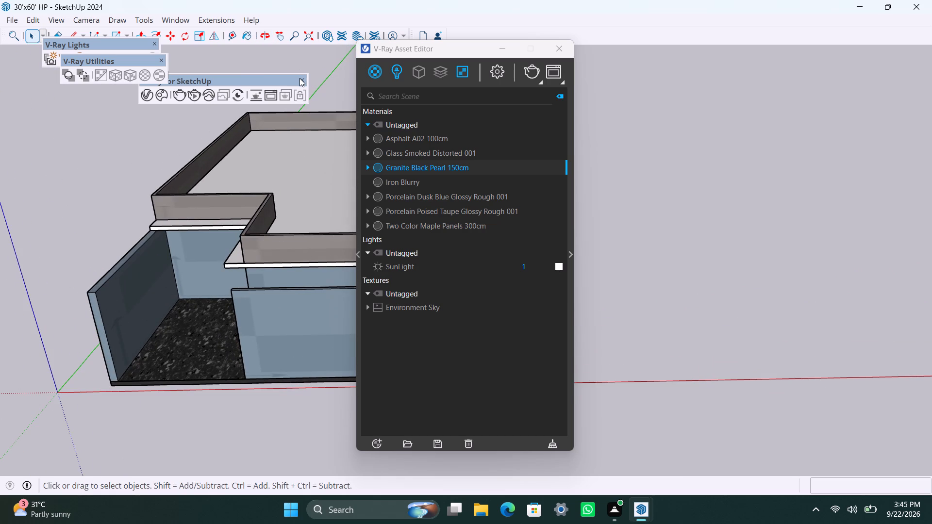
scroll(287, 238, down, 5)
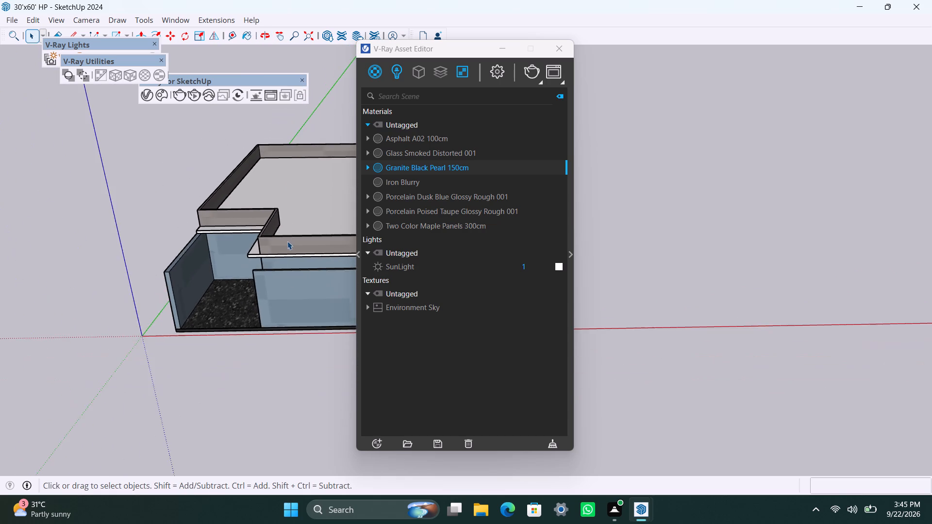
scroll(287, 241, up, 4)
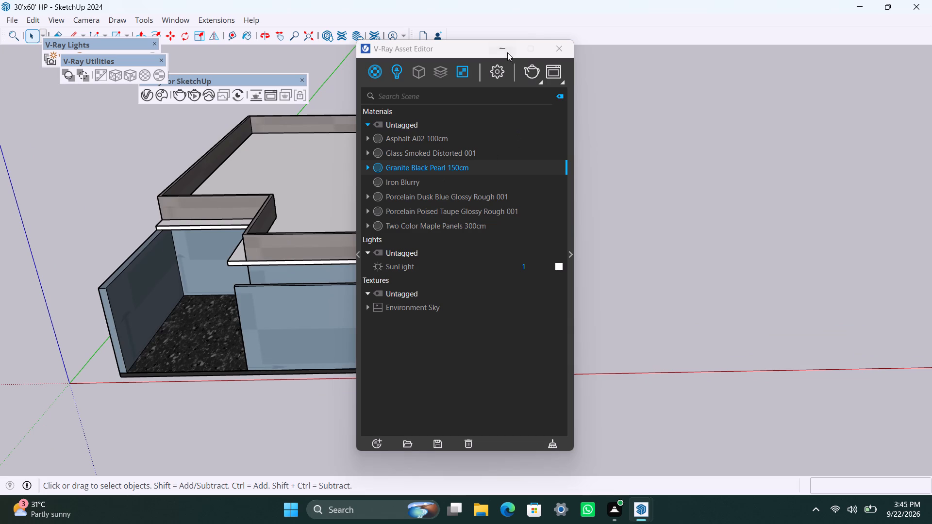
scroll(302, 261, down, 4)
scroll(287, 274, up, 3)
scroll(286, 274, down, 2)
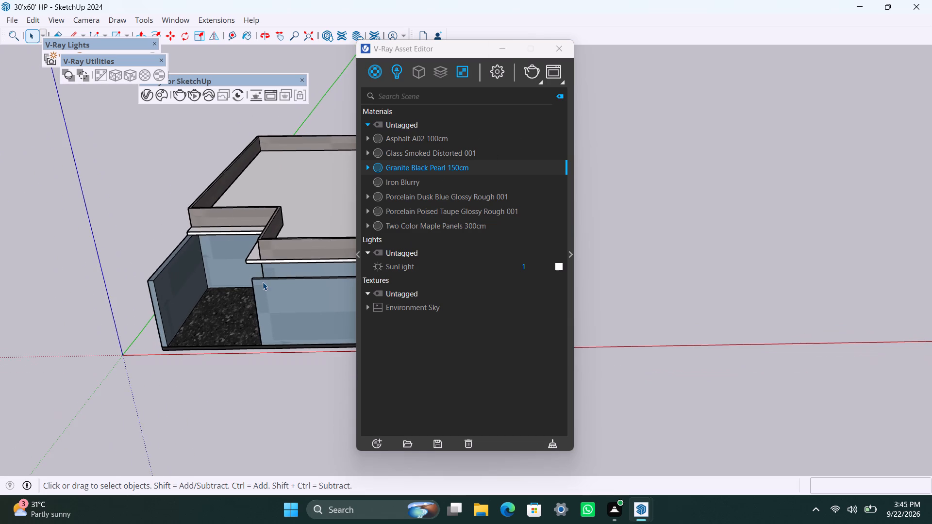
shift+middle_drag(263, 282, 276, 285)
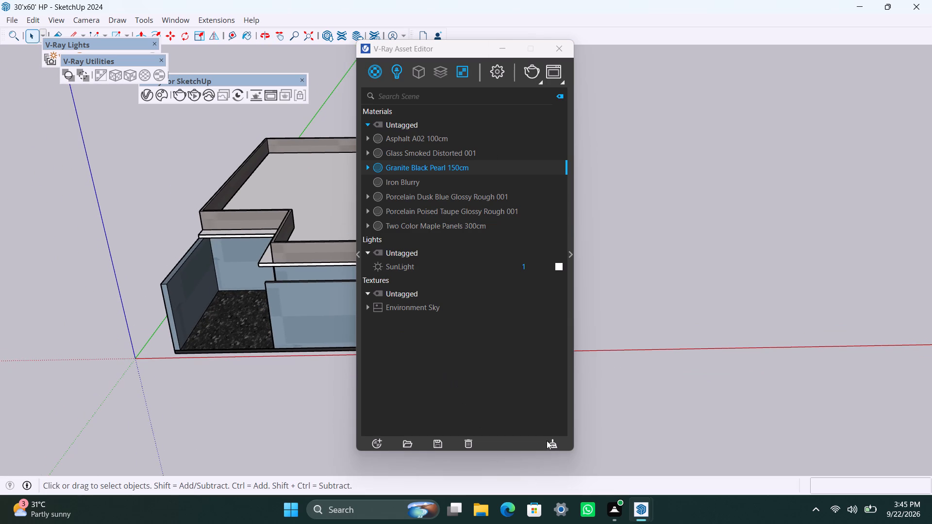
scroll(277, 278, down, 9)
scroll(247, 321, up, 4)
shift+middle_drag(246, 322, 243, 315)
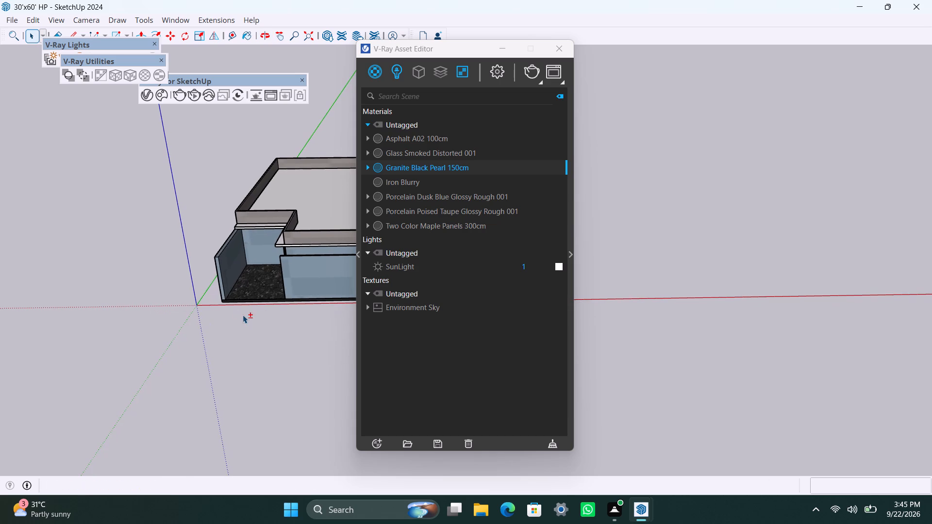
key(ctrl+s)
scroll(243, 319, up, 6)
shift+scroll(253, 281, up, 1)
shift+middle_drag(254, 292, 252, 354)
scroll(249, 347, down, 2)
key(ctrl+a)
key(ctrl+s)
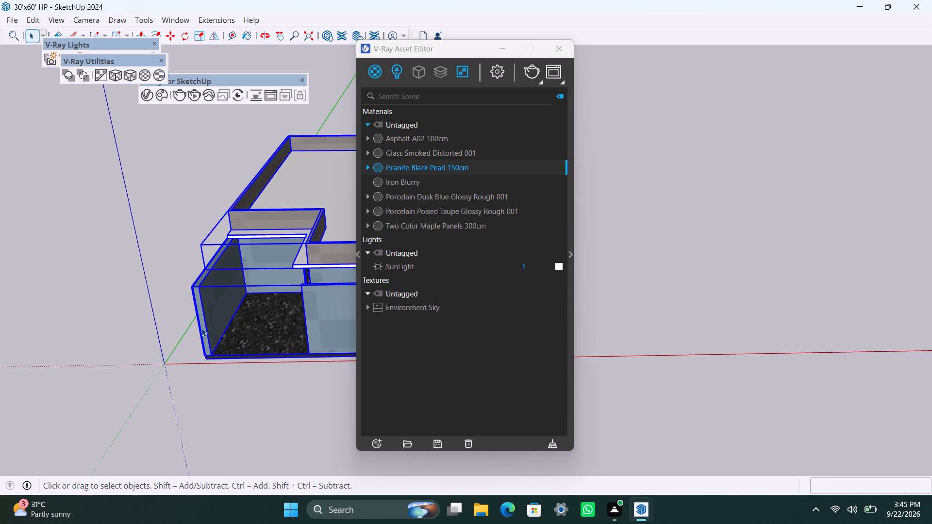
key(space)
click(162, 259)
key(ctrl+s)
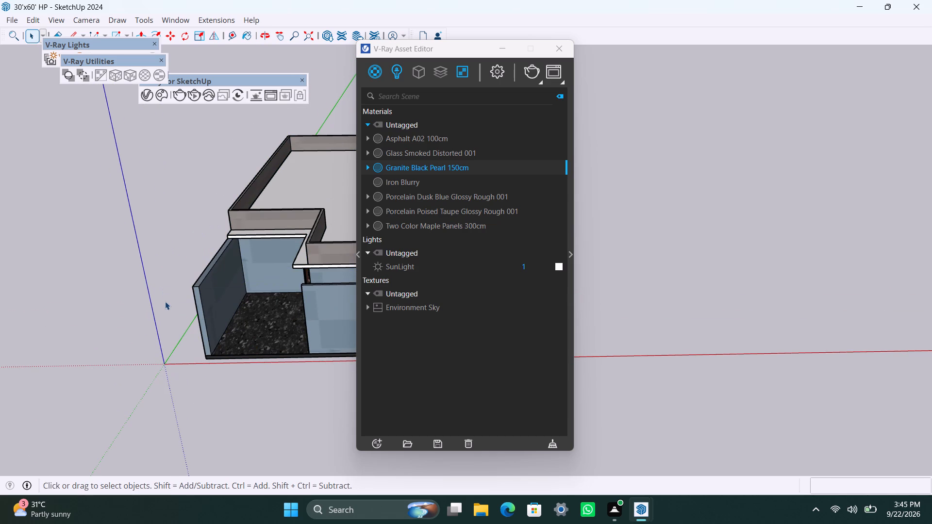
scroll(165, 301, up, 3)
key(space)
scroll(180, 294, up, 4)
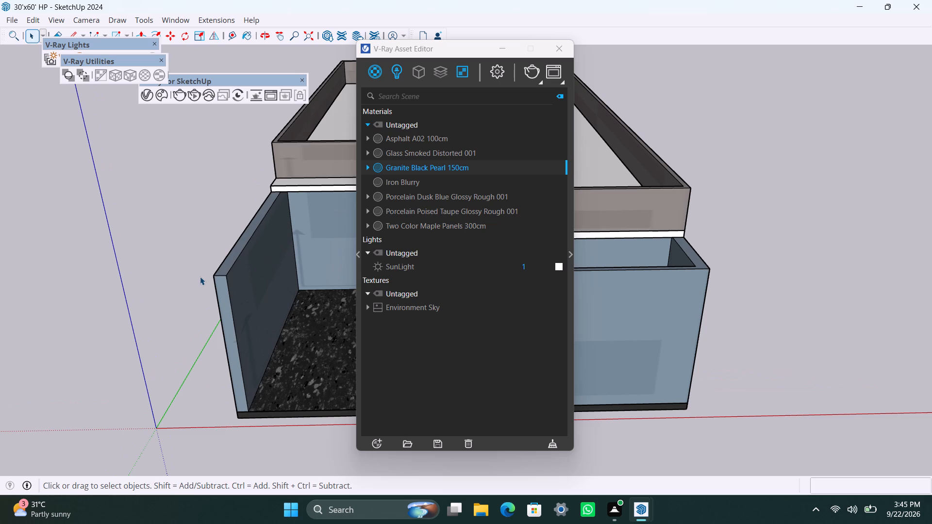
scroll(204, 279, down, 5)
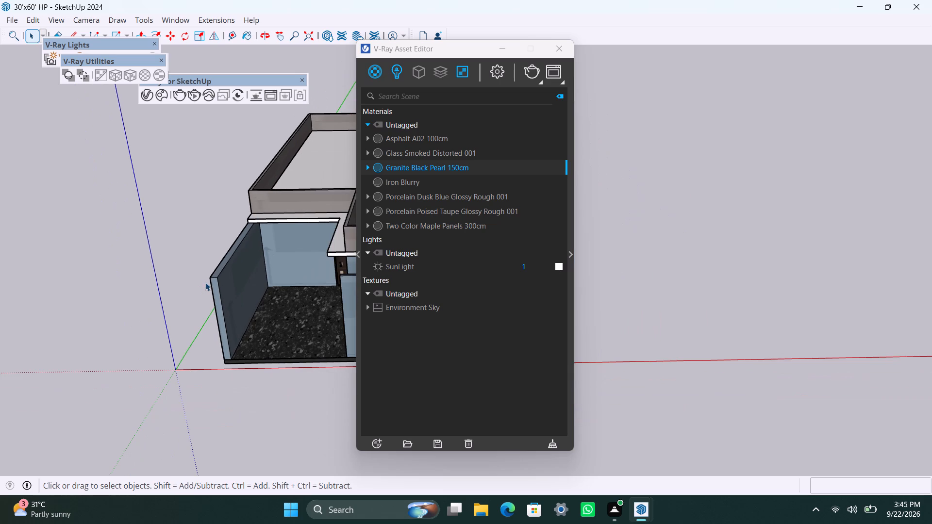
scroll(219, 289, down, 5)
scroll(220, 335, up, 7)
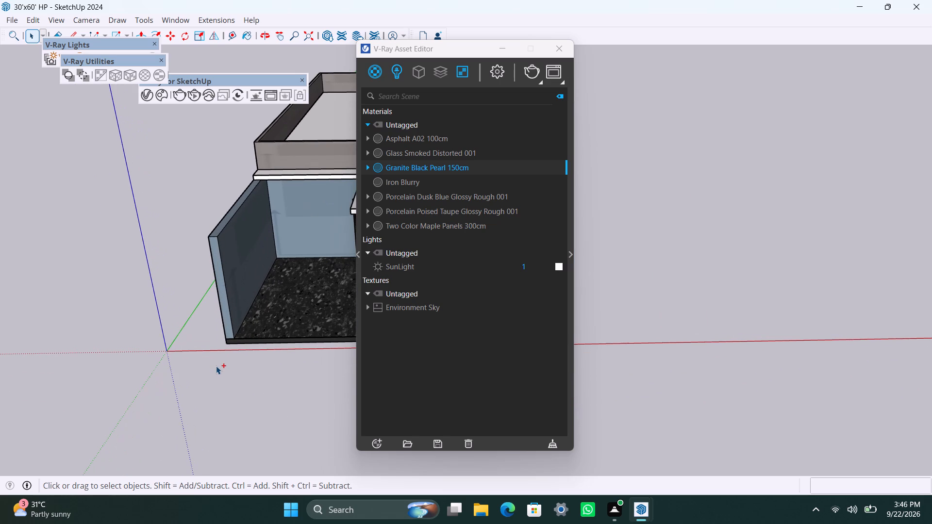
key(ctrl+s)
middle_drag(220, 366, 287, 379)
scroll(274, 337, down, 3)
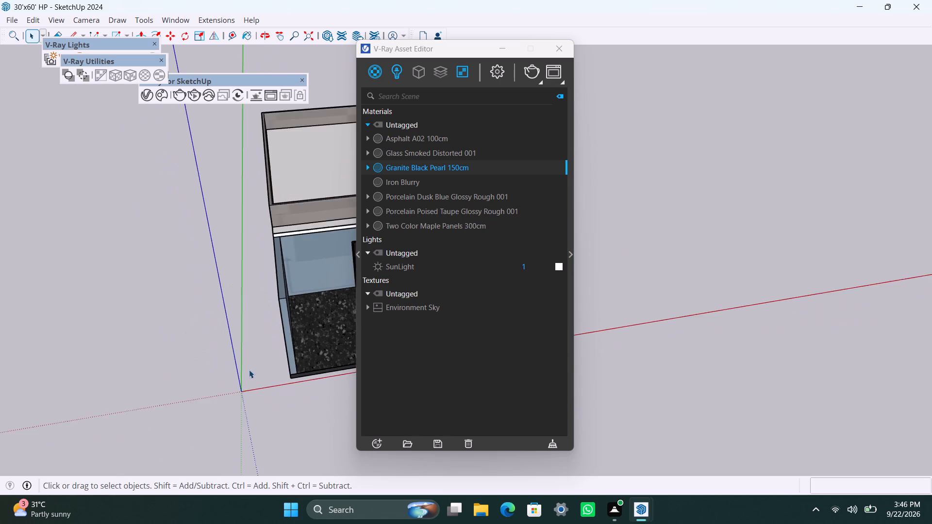
Hide the model's drawing axes.
scroll(249, 369, up, 4)
click(66, 20)
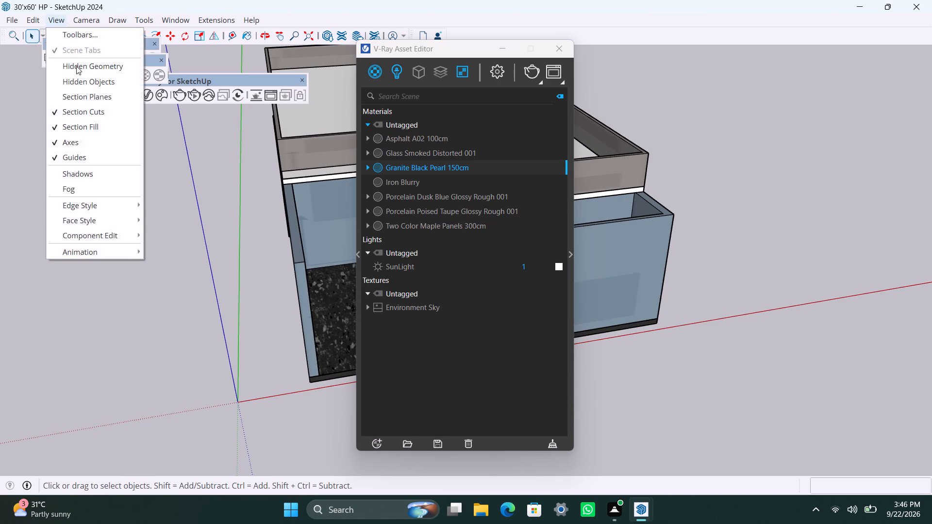
click(93, 143)
Draw a rectangle about 30' wide on the ground in front of the house, starting from the bottom corner of the porch-side plinth.
scroll(134, 243, down, 10)
middle_drag(245, 310, 218, 303)
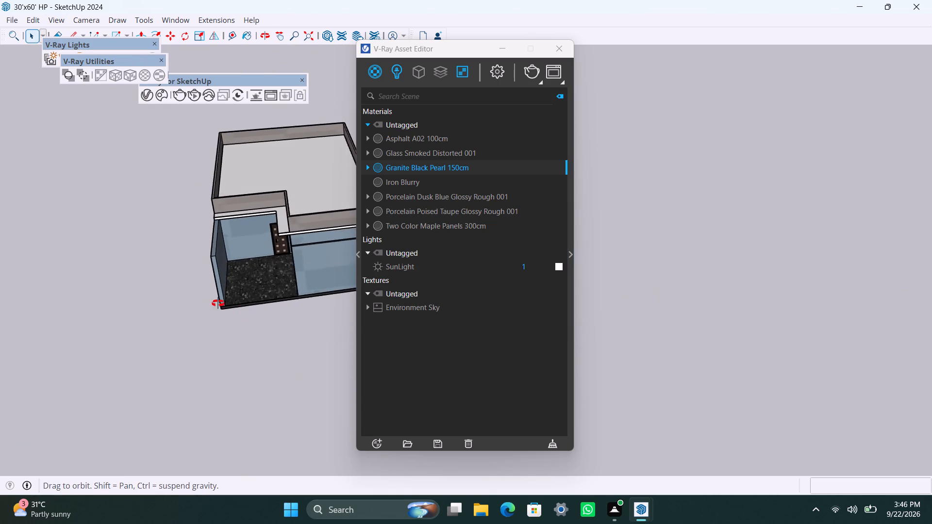
middle_drag(218, 303, 188, 295)
scroll(238, 306, up, 4)
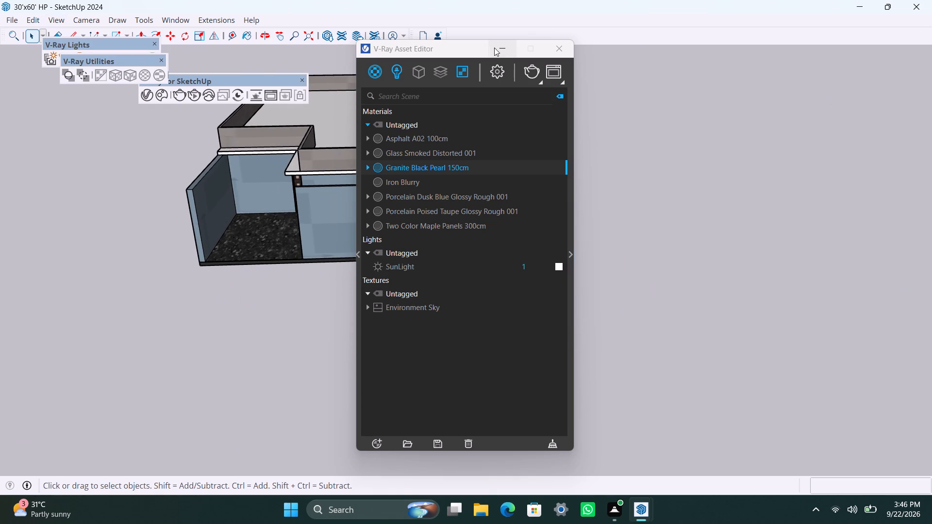
click(494, 47)
scroll(318, 290, down, 5)
middle_drag(269, 356, 418, 349)
scroll(384, 351, up, 4)
middle_drag(373, 339, 348, 379)
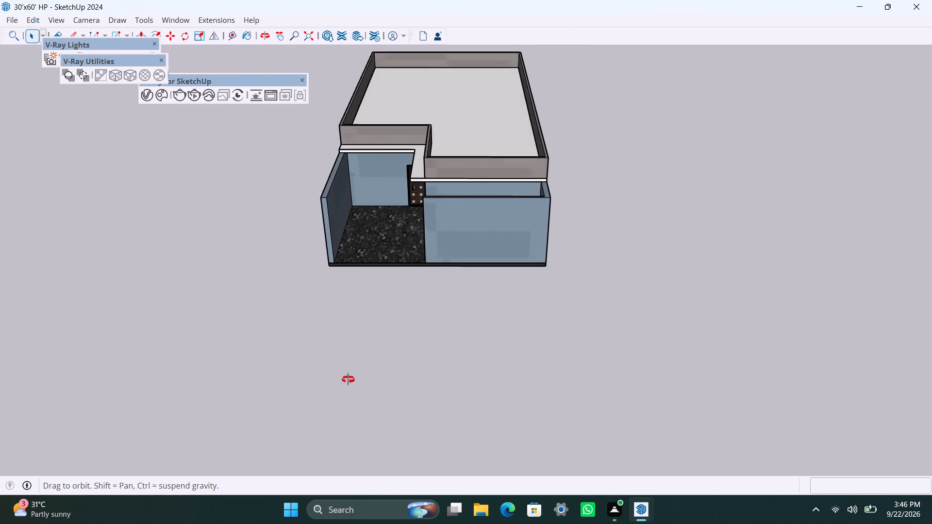
middle_drag(348, 379, 348, 380)
scroll(405, 238, up, 4)
scroll(283, 325, up, 1)
middle_drag(283, 325, 331, 305)
scroll(407, 325, up, 3)
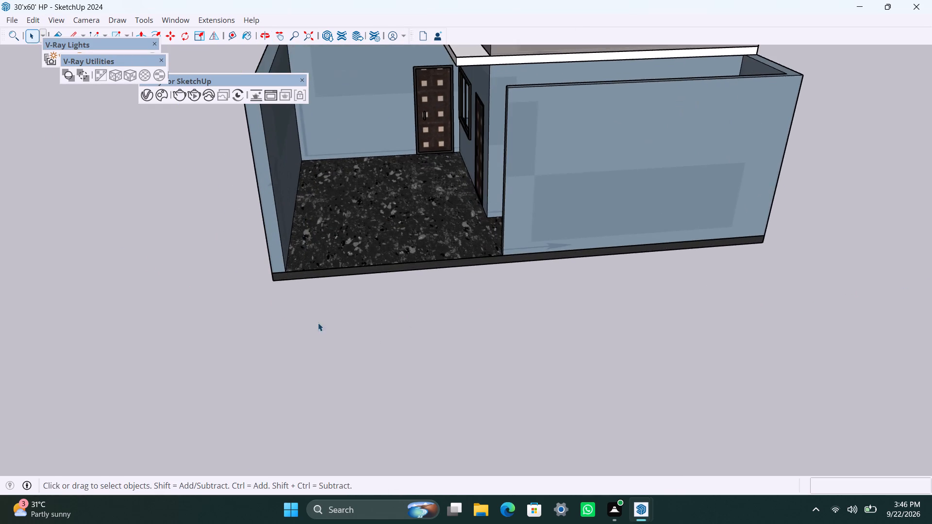
middle_drag(314, 319, 272, 322)
scroll(424, 286, down, 5)
middle_drag(330, 267, 334, 302)
scroll(349, 339, up, 5)
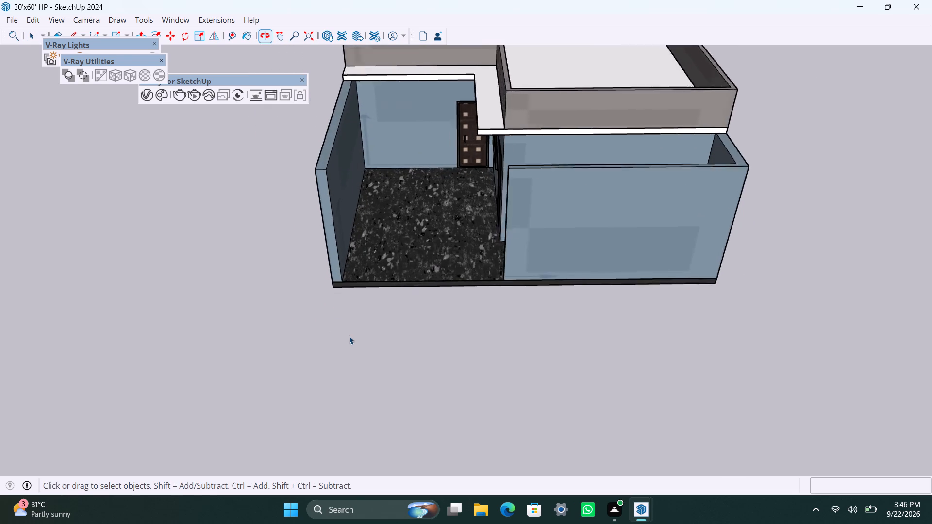
key(r)
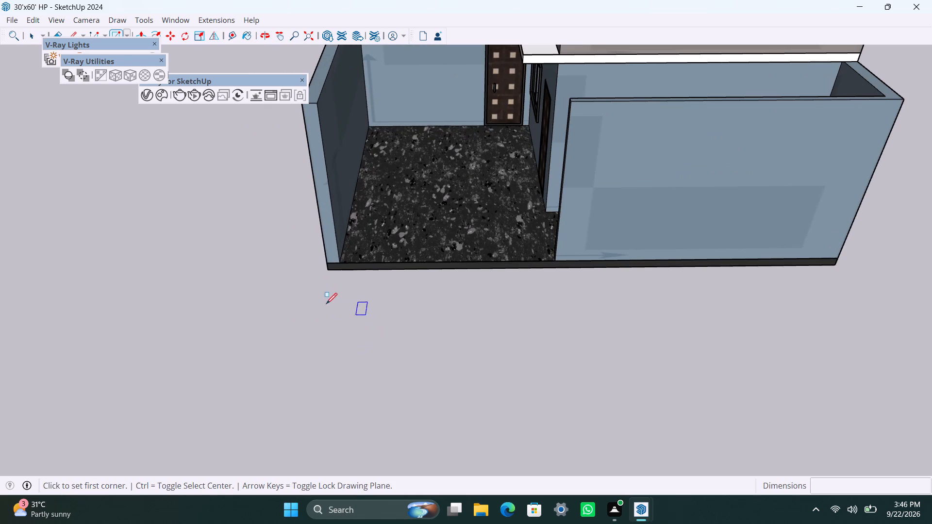
click(326, 272)
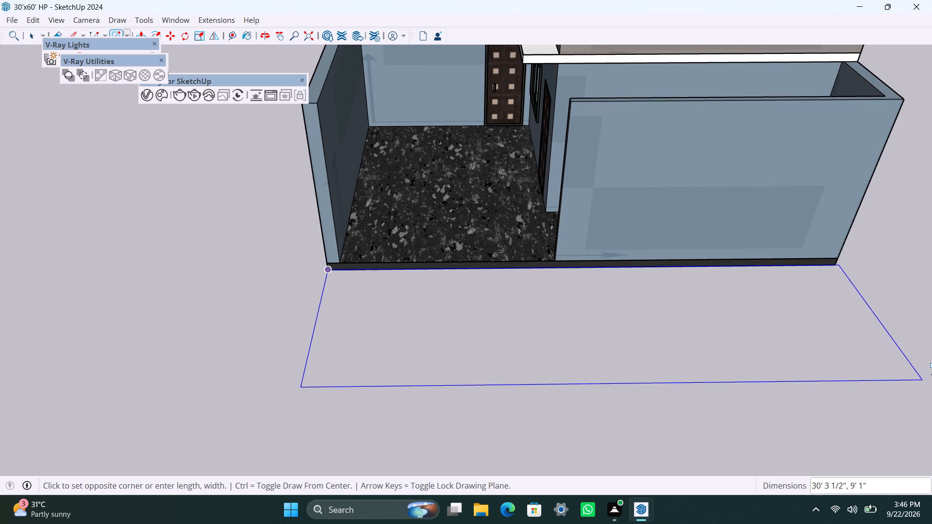
click(931, 395)
key(space)
Group the new ground rectangle's face together with its edges.
scroll(464, 397, down, 4)
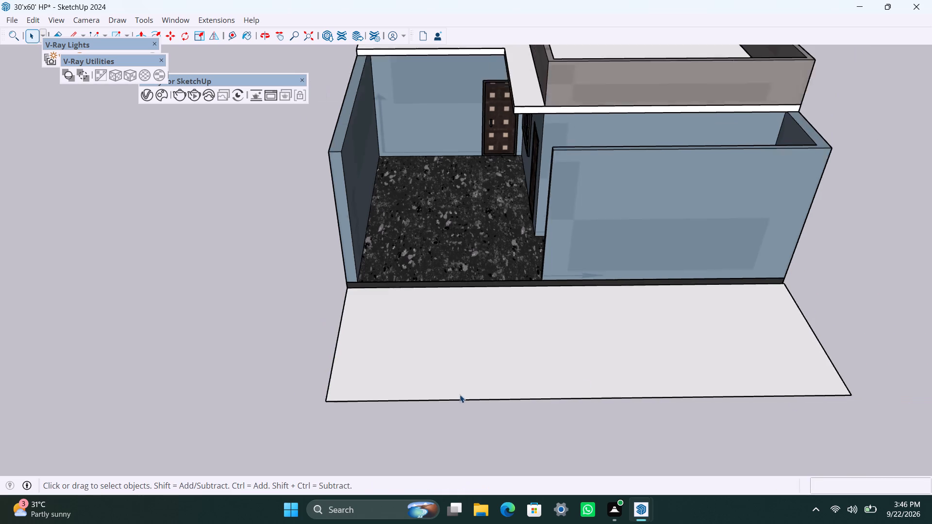
scroll(460, 394, down, 1)
shift+middle_drag(452, 389, 210, 369)
scroll(335, 370, up, 3)
double_click(343, 363)
right_click(344, 361)
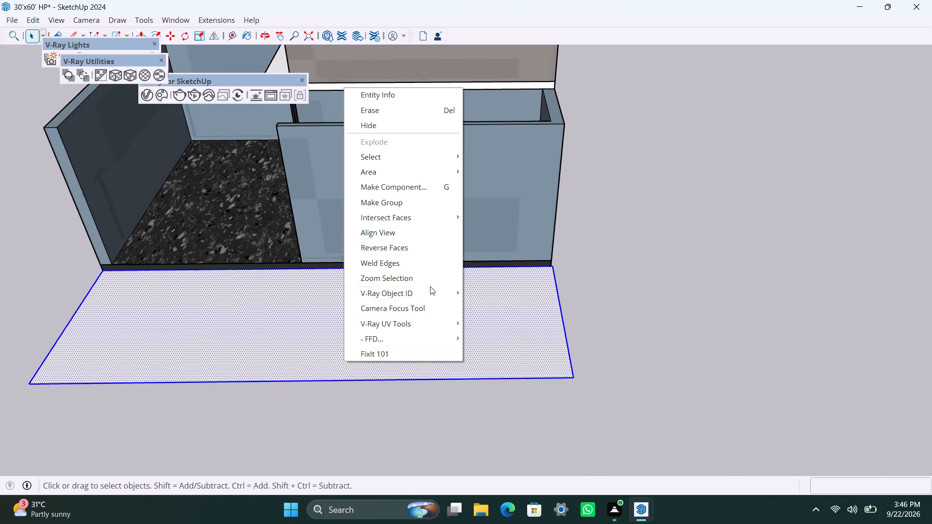
click(420, 202)
Open the ground rectangle's group and push/pull its underside face by 2" to make a slab.
triple_click(444, 335)
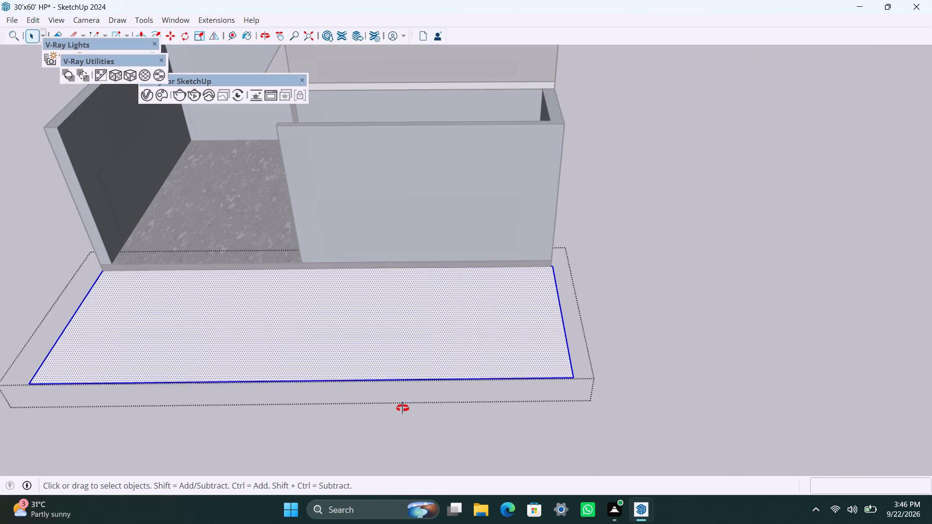
middle_drag(402, 409, 391, 210)
scroll(422, 314, up, 3)
middle_drag(349, 346, 358, 210)
click(361, 216)
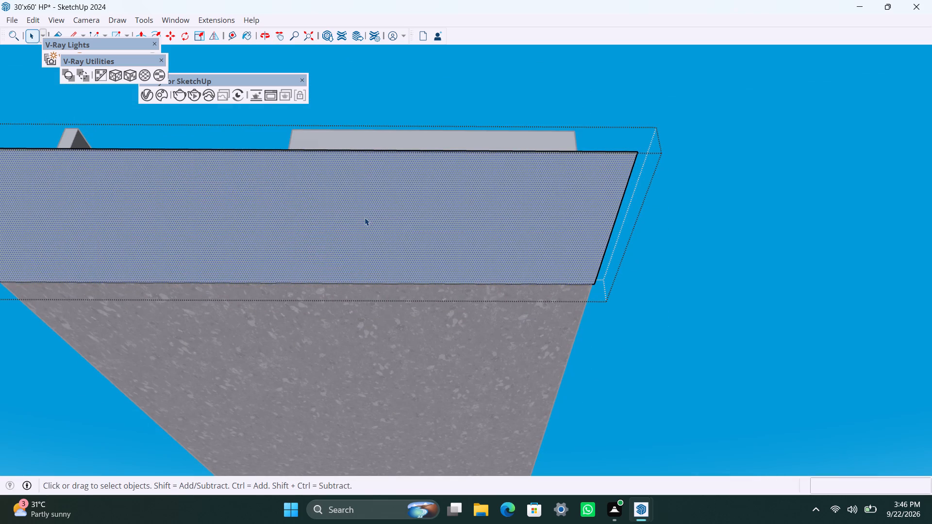
key(p)
click(365, 217)
text(2")
key(Return)
key(space)
Extend the slab's end face past the front room's side wall by about 6' 7", plus a further 11' 5".
scroll(387, 194, down, 6)
middle_drag(469, 41, 301, 373)
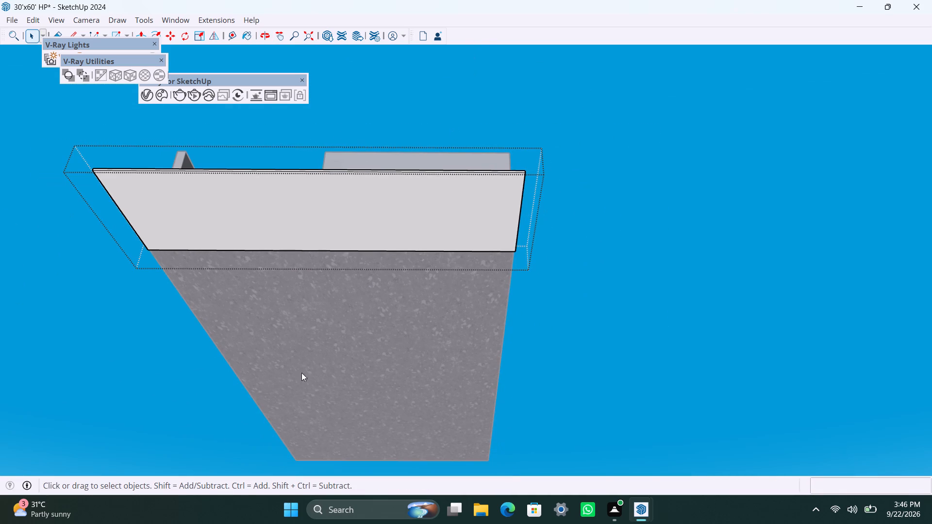
middle_drag(301, 373, 310, 337)
scroll(351, 115, down, 4)
middle_drag(366, 144, 50, 362)
scroll(198, 373, up, 8)
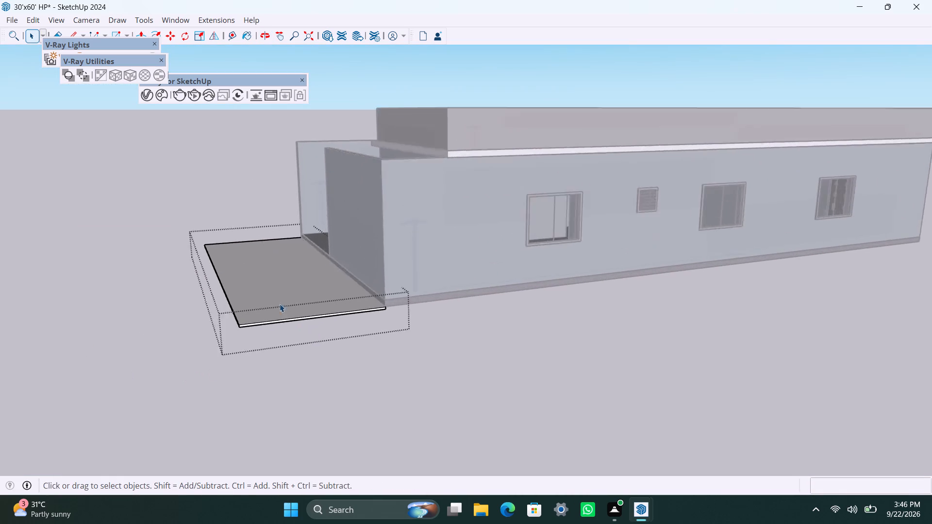
scroll(280, 304, up, 5)
middle_drag(280, 333, 262, 298)
scroll(282, 305, up, 10)
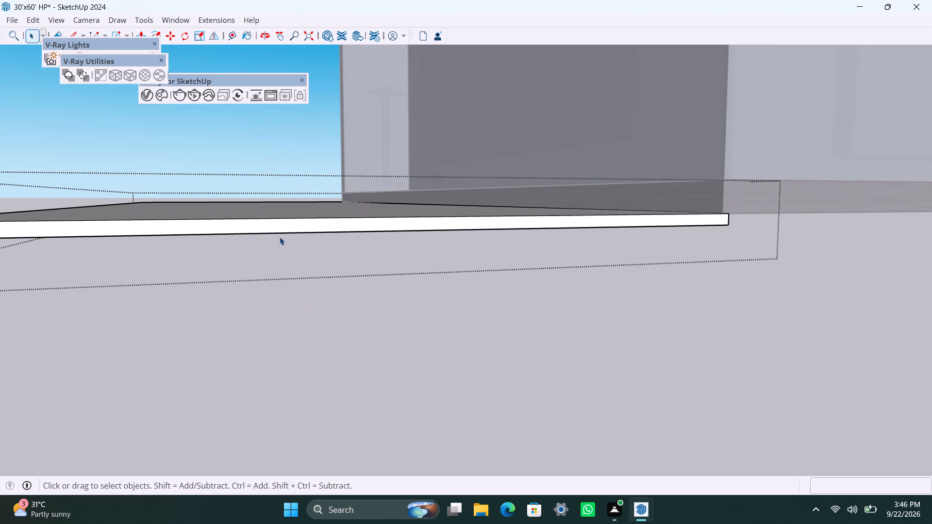
click(281, 225)
key(p)
drag(281, 224, 354, 325)
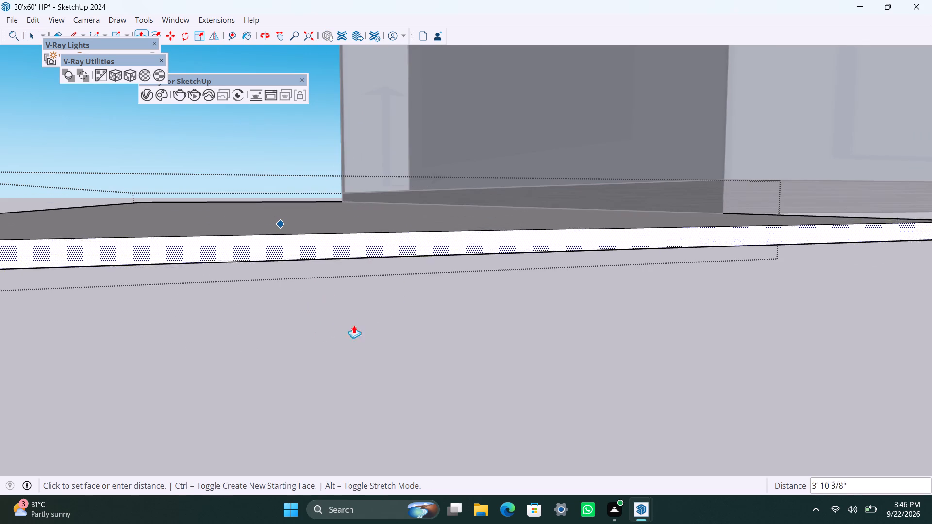
drag(354, 325, 458, 441)
scroll(453, 407, down, 20)
scroll(453, 407, down, 4)
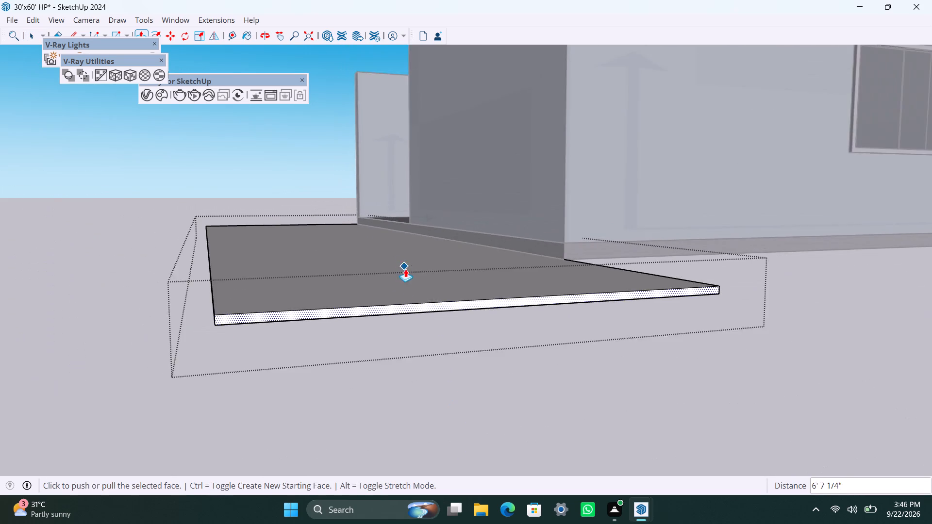
scroll(405, 269, down, 12)
scroll(410, 276, up, 8)
drag(402, 260, 496, 330)
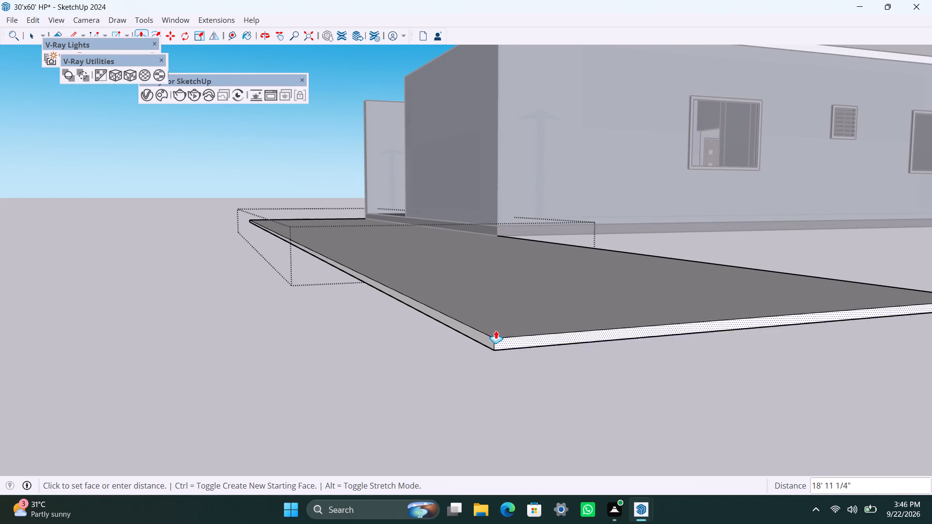
drag(496, 330, 405, 328)
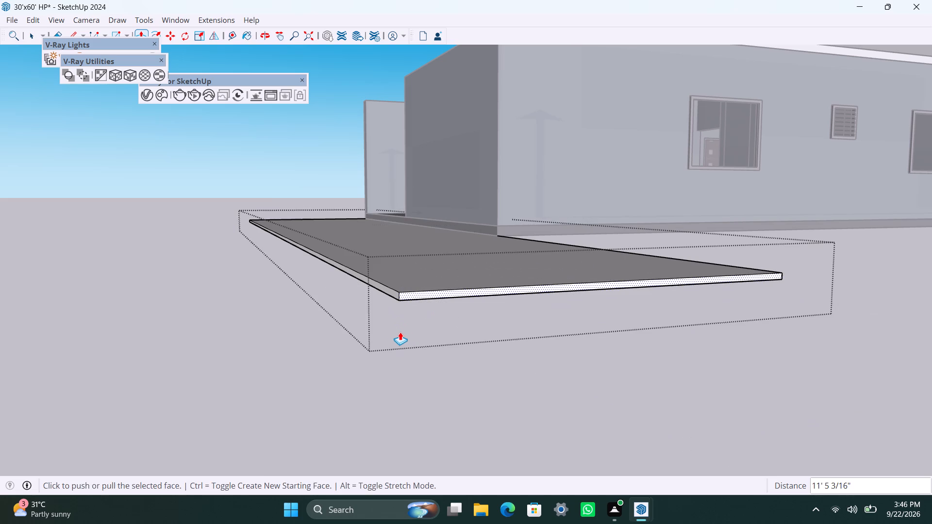
click(397, 333)
key(space)
Extend the slab's opposite end past the porch side wall by about 9' 6", pull it out further, and close the group.
scroll(250, 300, down, 9)
middle_drag(195, 306, 695, 353)
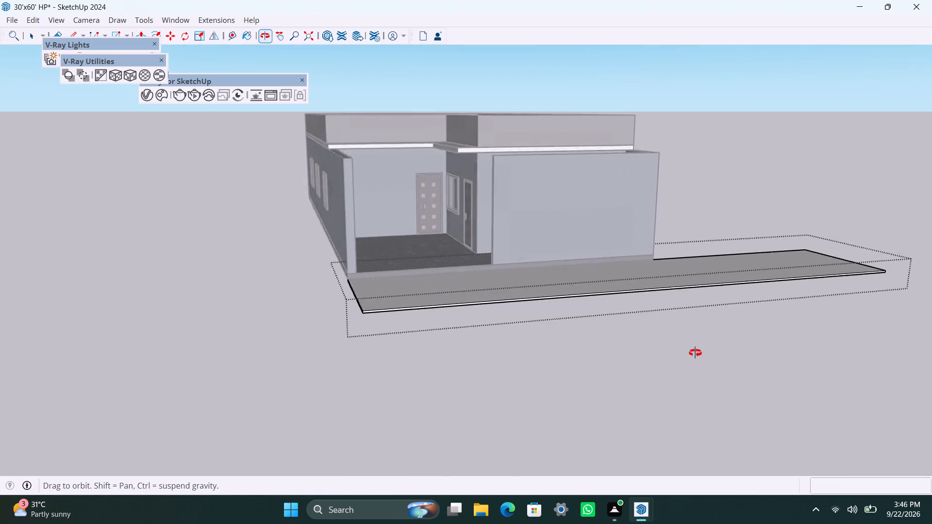
middle_drag(695, 353, 696, 353)
scroll(331, 319, up, 4)
middle_drag(399, 354, 608, 351)
scroll(620, 322, up, 8)
middle_drag(612, 267, 614, 256)
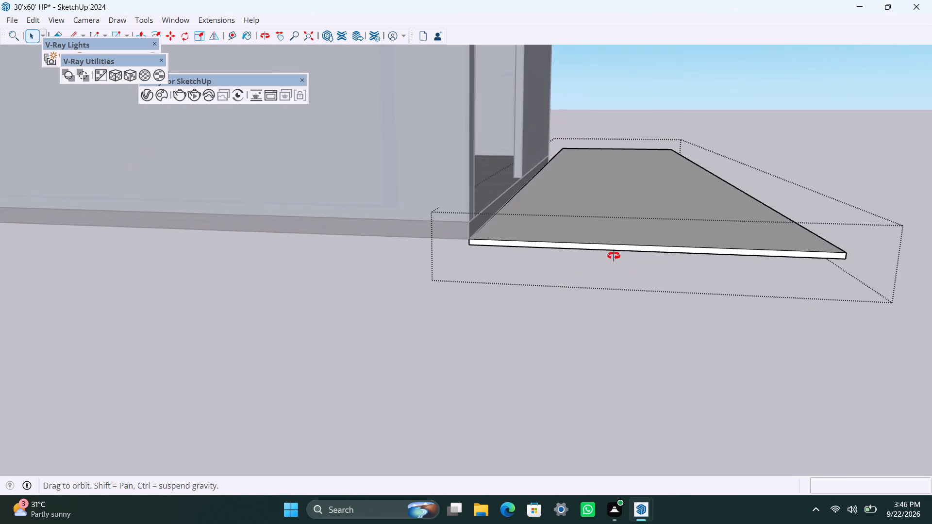
middle_drag(614, 256, 627, 241)
scroll(616, 200, up, 6)
click(594, 173)
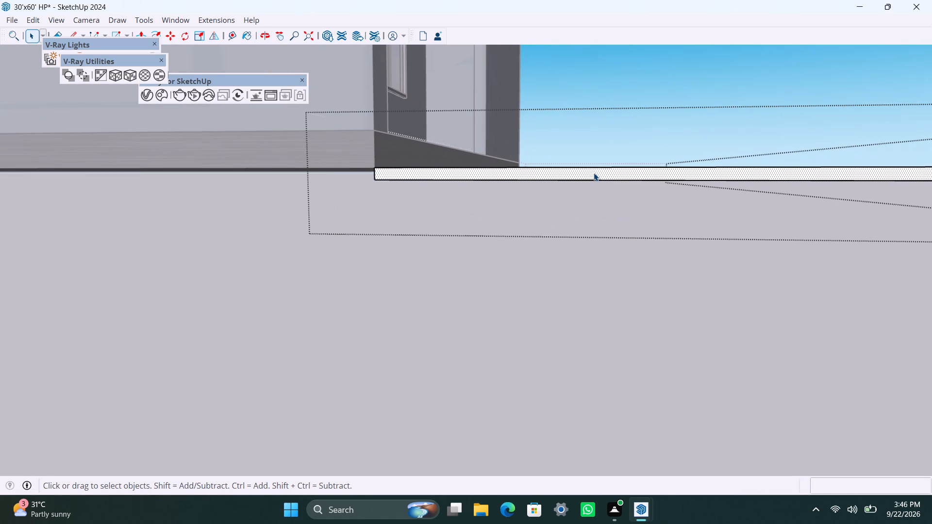
key(p)
drag(594, 173, 544, 295)
scroll(542, 295, down, 10)
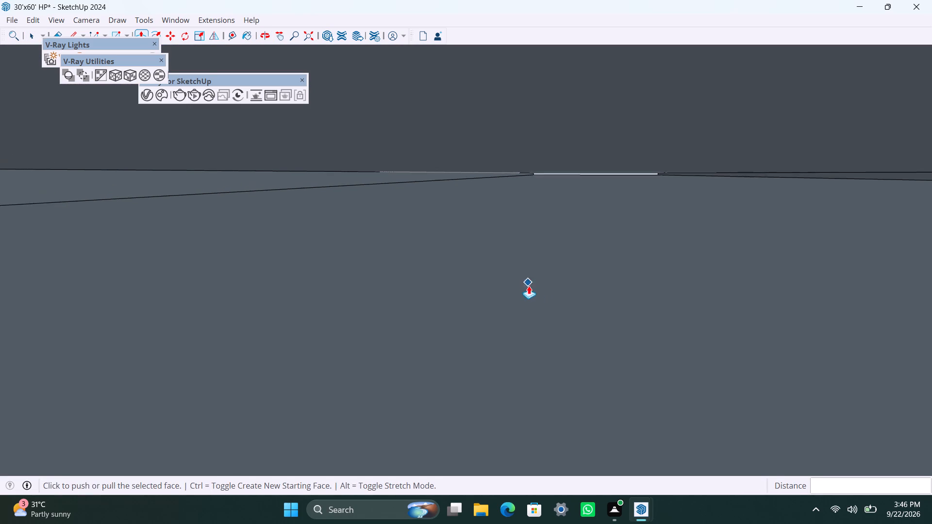
scroll(529, 286, down, 20)
scroll(529, 286, down, 20)
scroll(529, 286, down, 6)
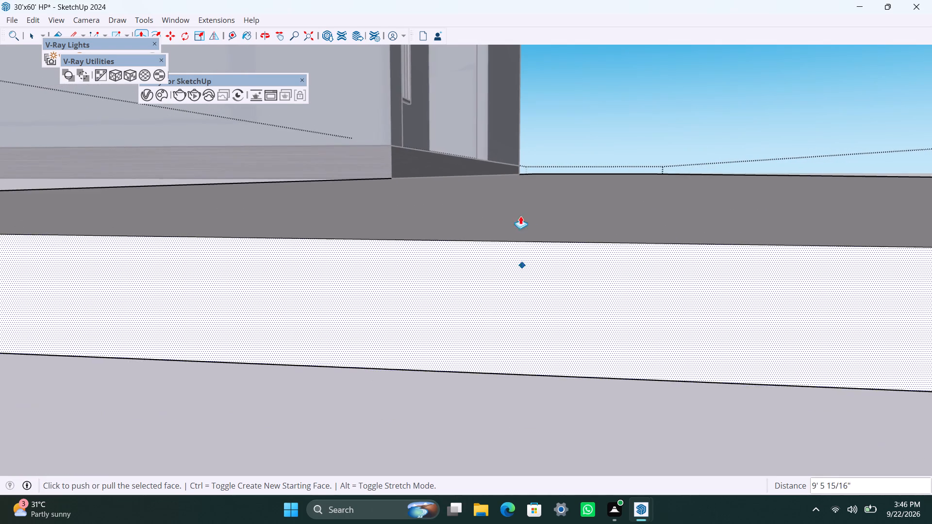
scroll(520, 216, down, 20)
scroll(520, 216, down, 12)
scroll(574, 156, up, 4)
middle_drag(521, 179, 519, 189)
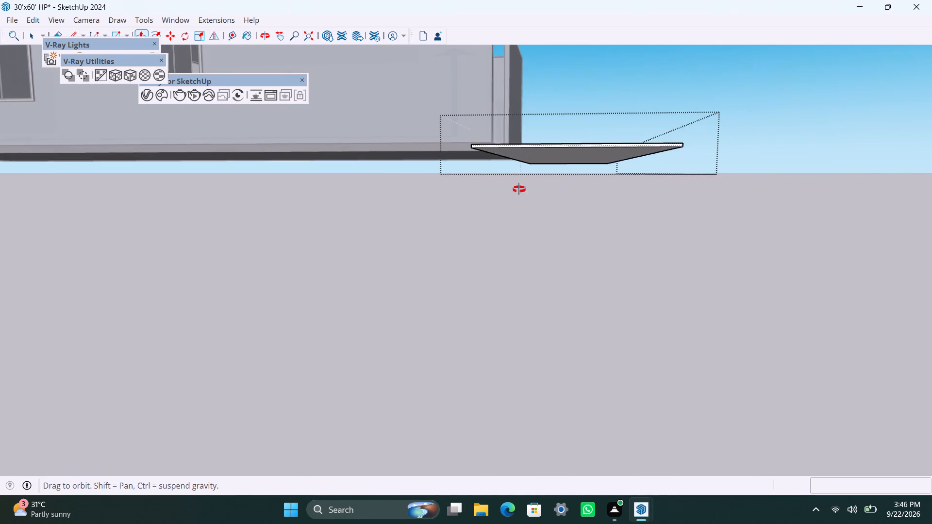
middle_drag(519, 189, 500, 274)
scroll(487, 350, down, 5)
shift+middle_drag(483, 376, 494, 237)
scroll(505, 241, up, 3)
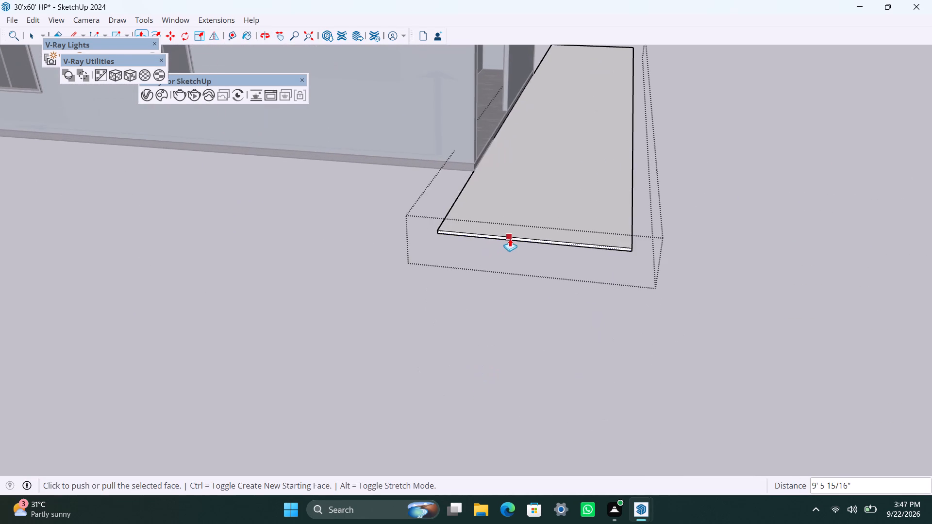
drag(511, 238, 497, 305)
key(space)
click(469, 326)
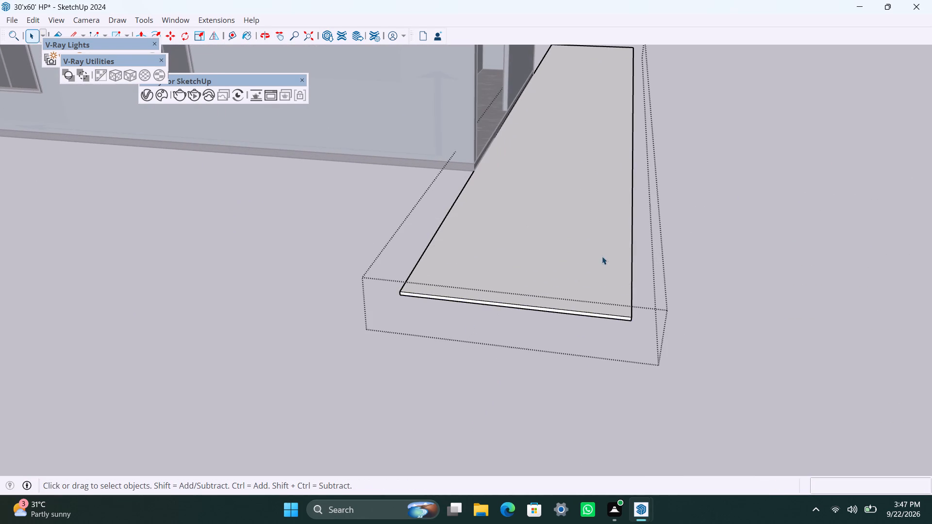
scroll(603, 259, down, 5)
middle_drag(693, 237, 299, 287)
click(388, 344)
Apply the V-Ray material Asphalt A02 100cm to the slab group in front of the house.
scroll(338, 324, down, 5)
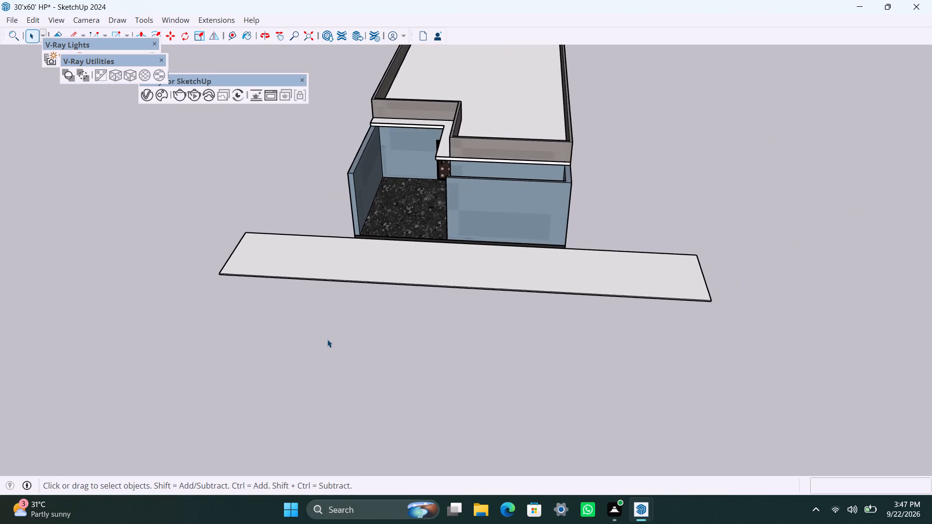
middle_drag(327, 339, 440, 361)
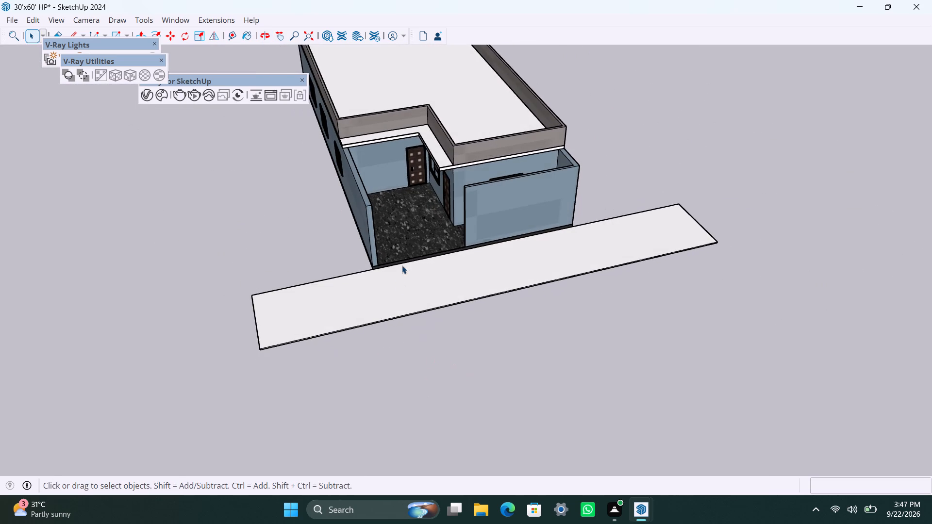
scroll(402, 265, up, 2)
click(345, 287)
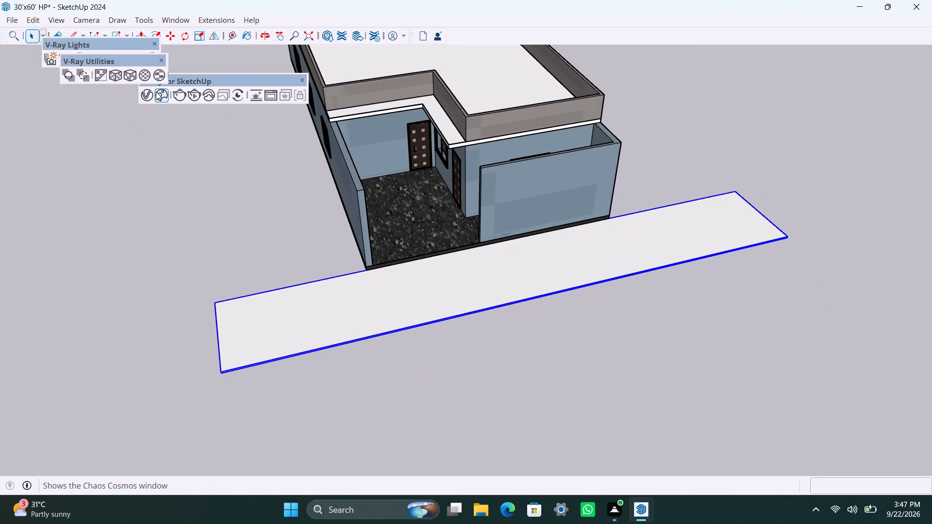
click(143, 91)
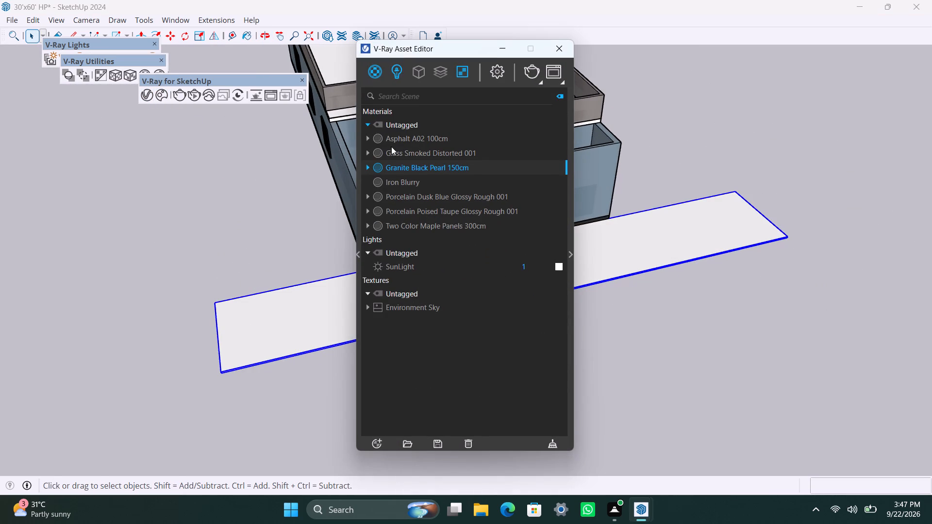
click(397, 141)
right_click(425, 139)
click(437, 162)
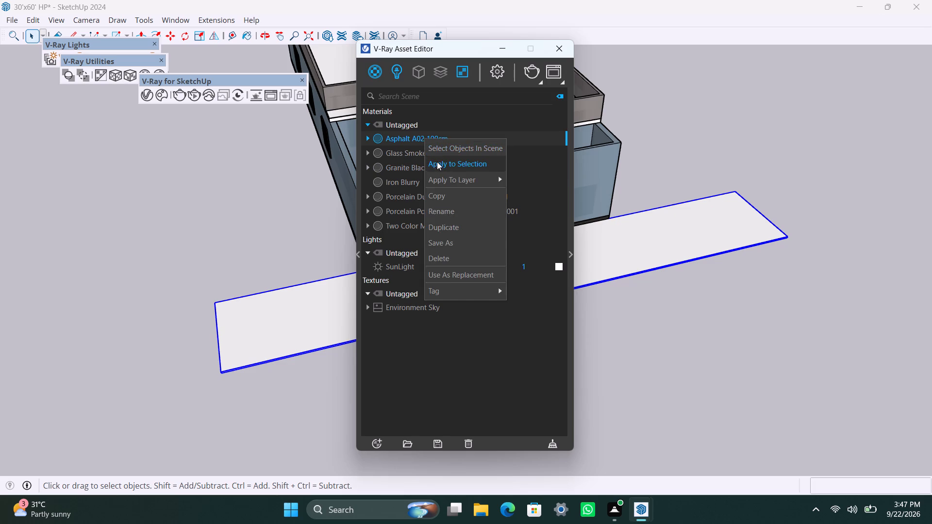
Map the slab's asphalt texture with the V-Ray cubic projection fitted to the object's bounding box.
click(128, 77)
click(189, 218)
key(space)
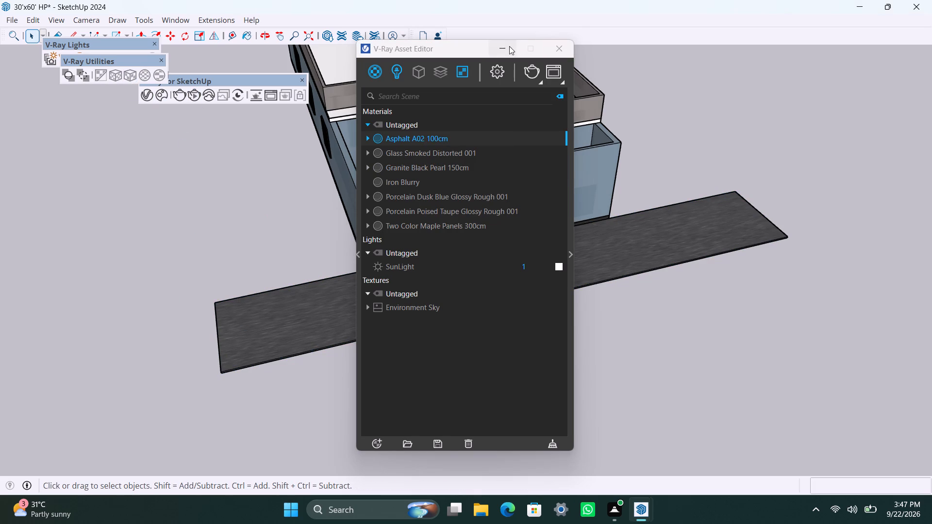
click(509, 46)
Examine the asphalt slab and the house front from above and from a lower frontal angle.
scroll(605, 344, down, 3)
middle_drag(606, 349, 487, 326)
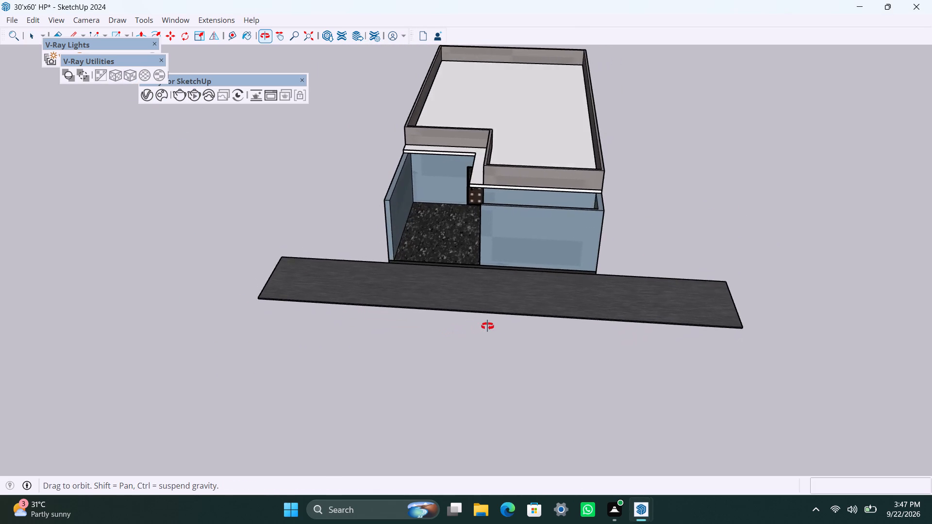
middle_drag(487, 326, 488, 325)
scroll(476, 315, down, 3)
shift+middle_drag(401, 360, 430, 430)
scroll(533, 402, up, 4)
middle_drag(524, 403, 540, 321)
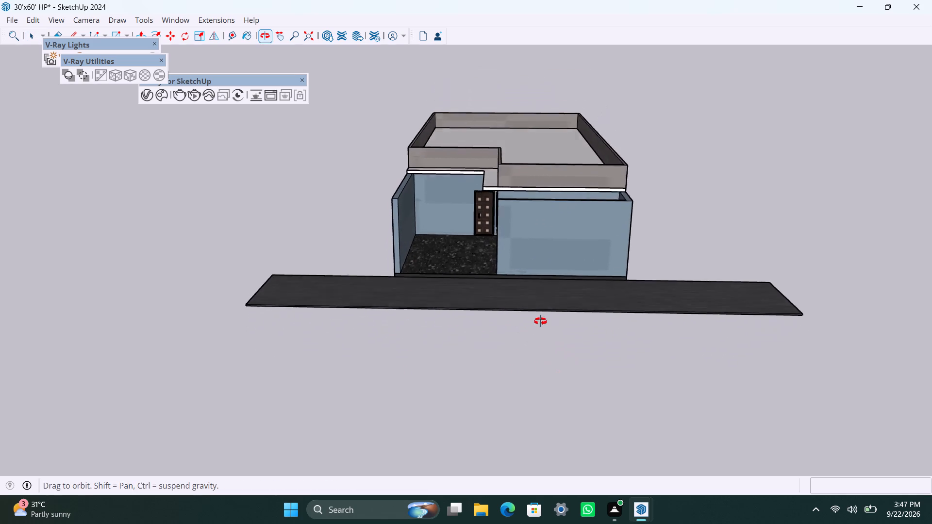
Examine the house front and the asphalt road from raised frontal and corner angles.
middle_drag(540, 321, 552, 324)
scroll(482, 322, up, 3)
shift+middle_drag(480, 310, 392, 420)
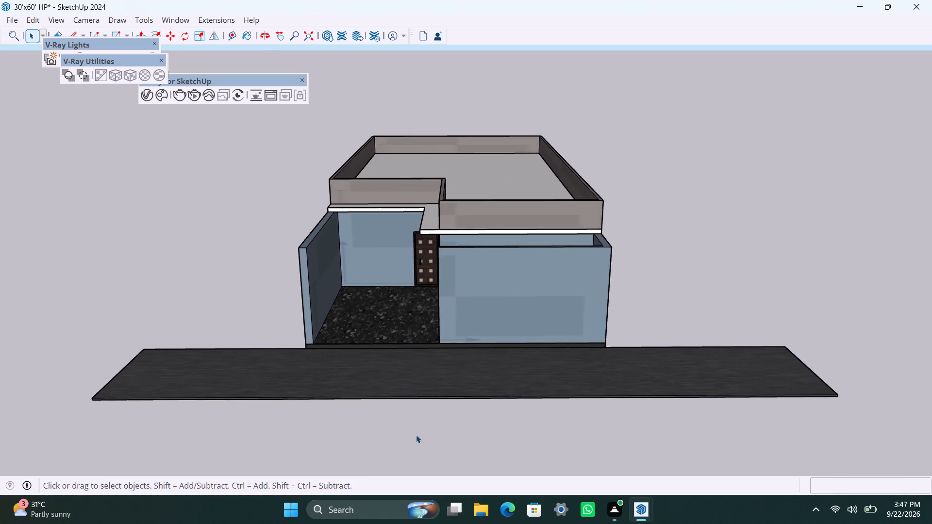
scroll(417, 435, up, 1)
middle_drag(414, 437, 507, 399)
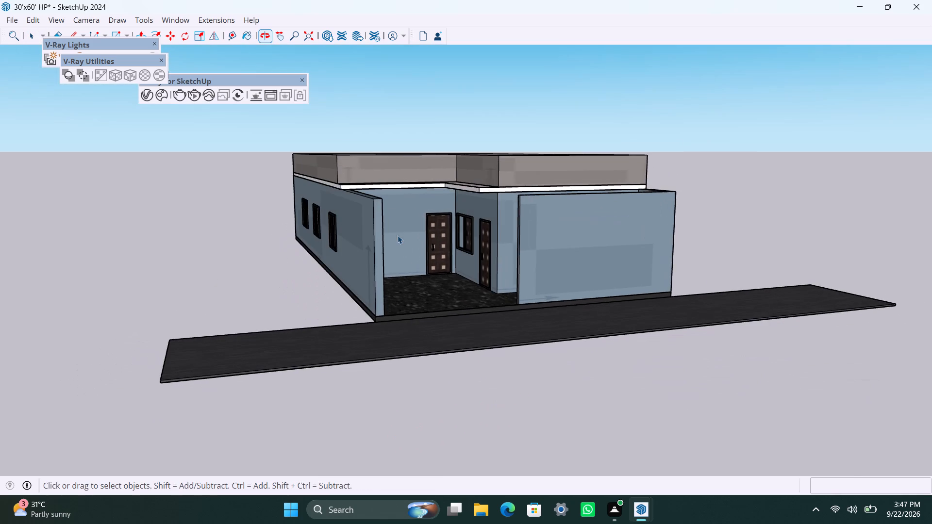
scroll(398, 235, up, 5)
scroll(435, 272, down, 5)
middle_drag(523, 328, 434, 332)
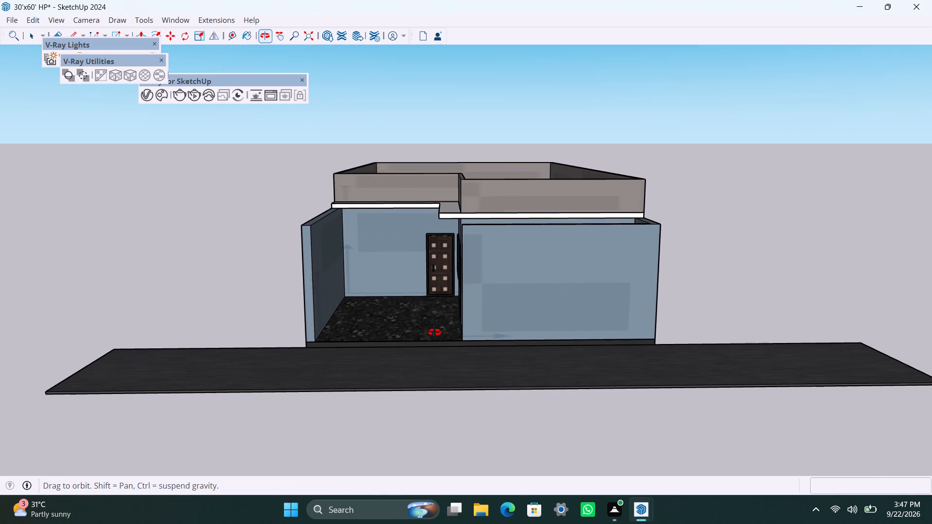
middle_drag(434, 332, 412, 340)
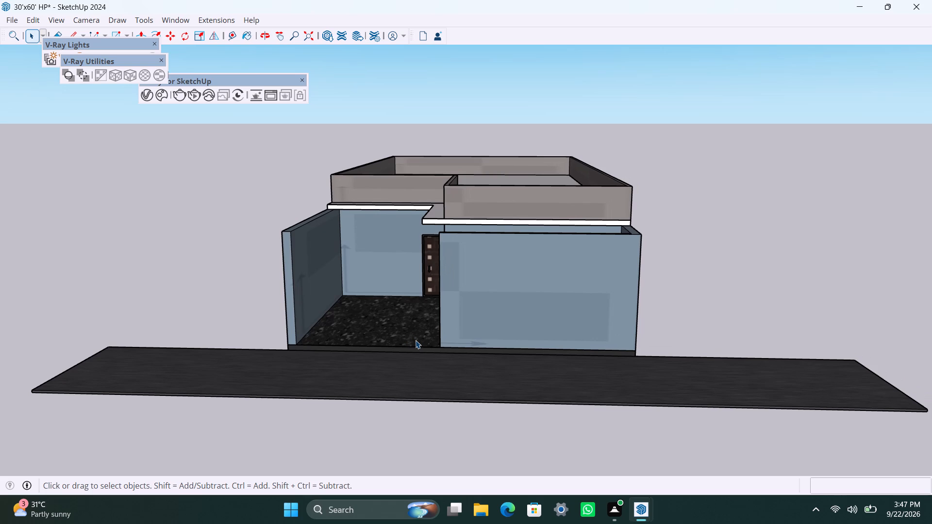
Frame the porch and front wall in a close, low frontal view and set the camera to Two-Point Perspective.
scroll(417, 341, up, 4)
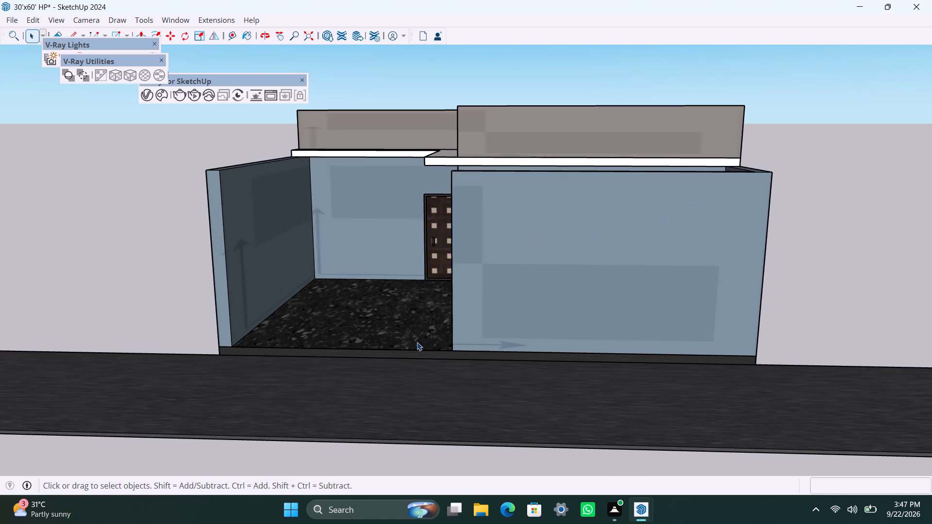
middle_drag(426, 342, 473, 365)
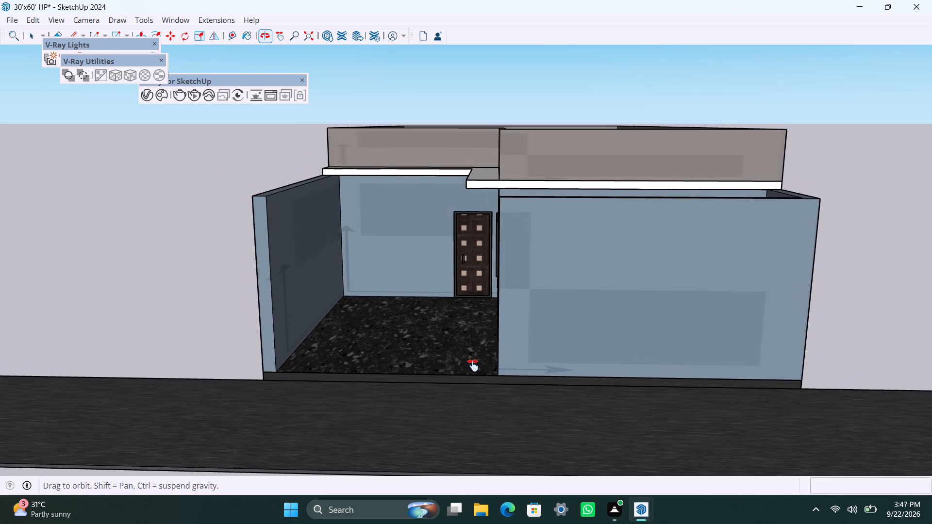
middle_drag(473, 365, 473, 366)
scroll(437, 386, up, 1)
middle_drag(448, 404, 456, 399)
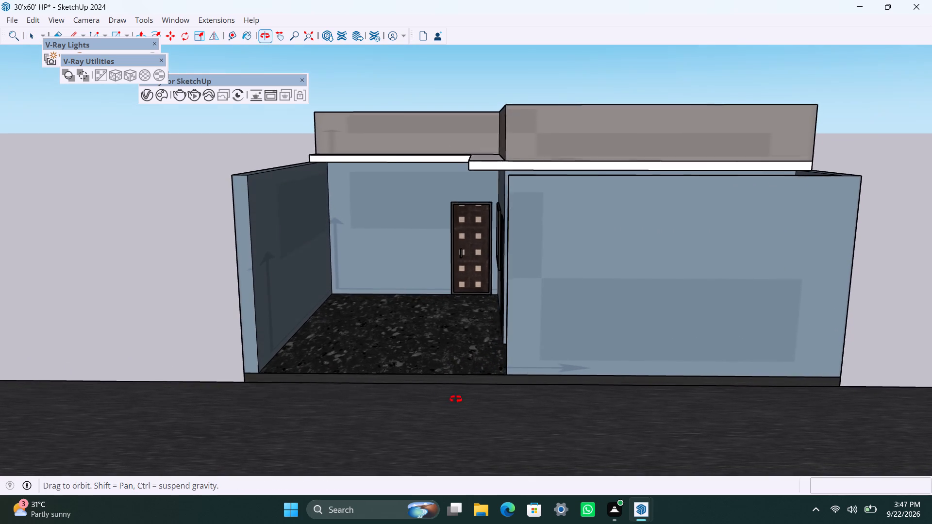
middle_drag(456, 399, 471, 363)
scroll(468, 363, up, 2)
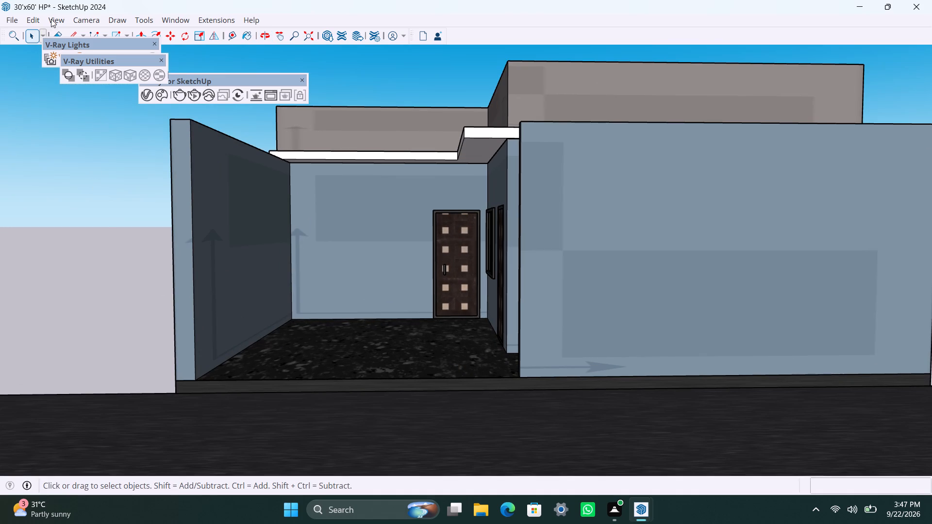
click(78, 21)
click(114, 111)
shift+middle_drag(366, 356, 364, 335)
scroll(364, 335, down, 1)
shift+middle_drag(363, 336, 356, 336)
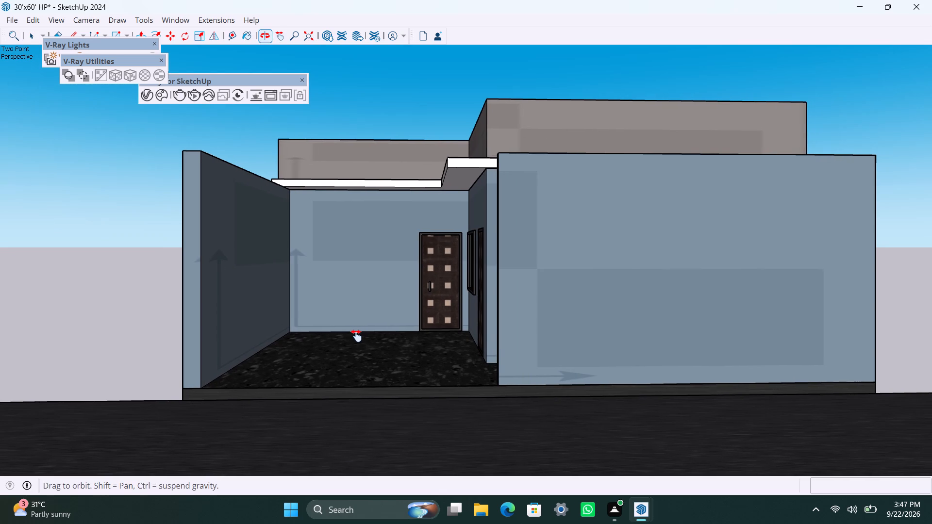
shift+middle_drag(356, 336, 339, 334)
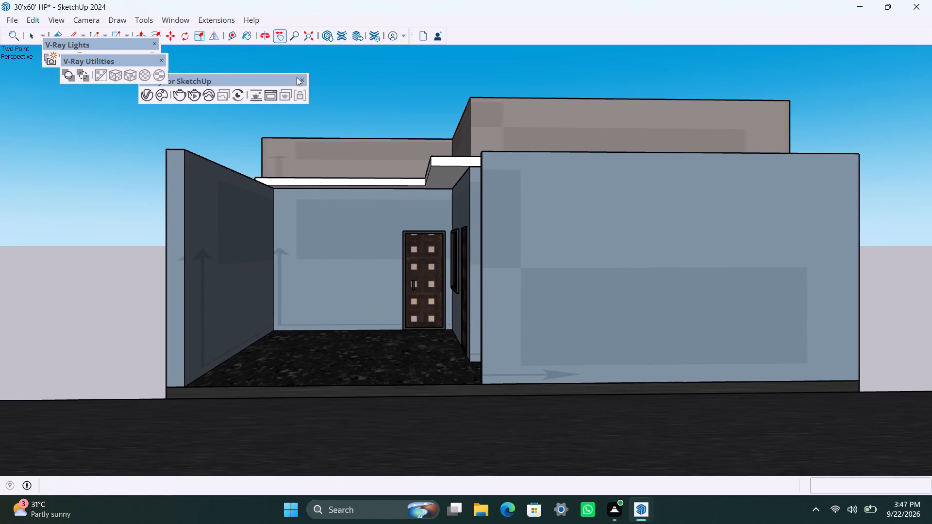
Close the floating V-Ray for SketchUp toolbar and save the 30'x60' HP model.
click(300, 78)
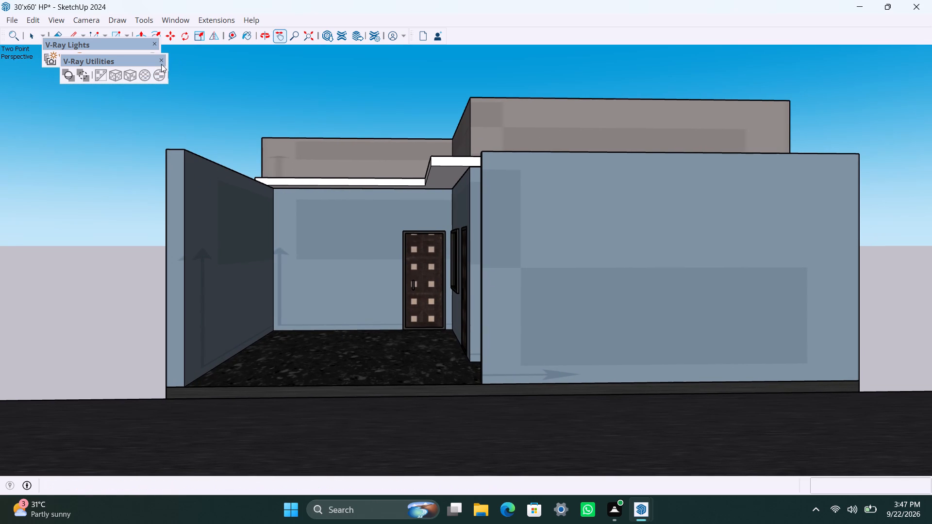
key(ctrl+s)
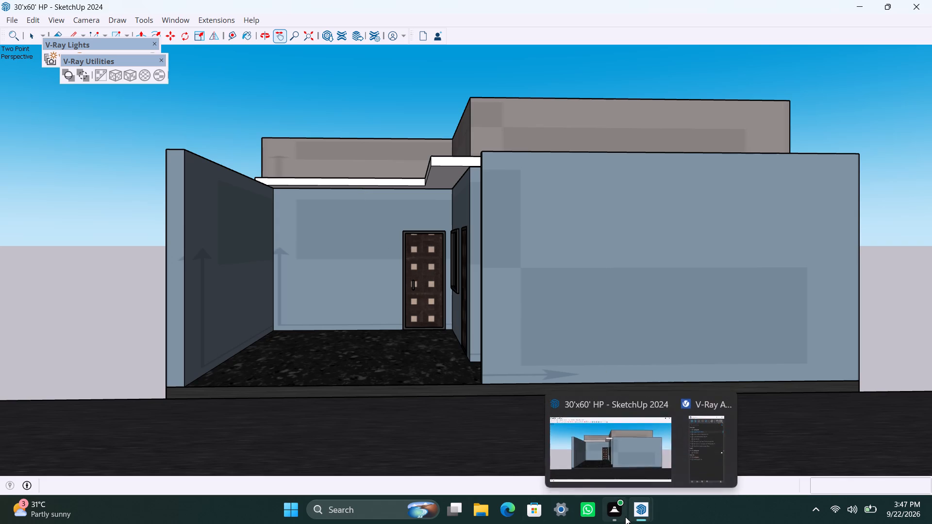
Switch to File Explorer.
click(477, 515)
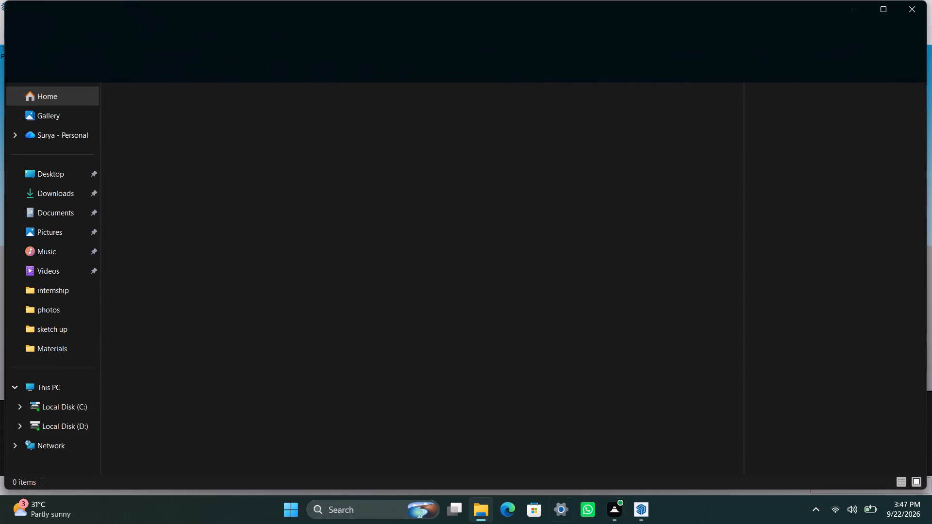
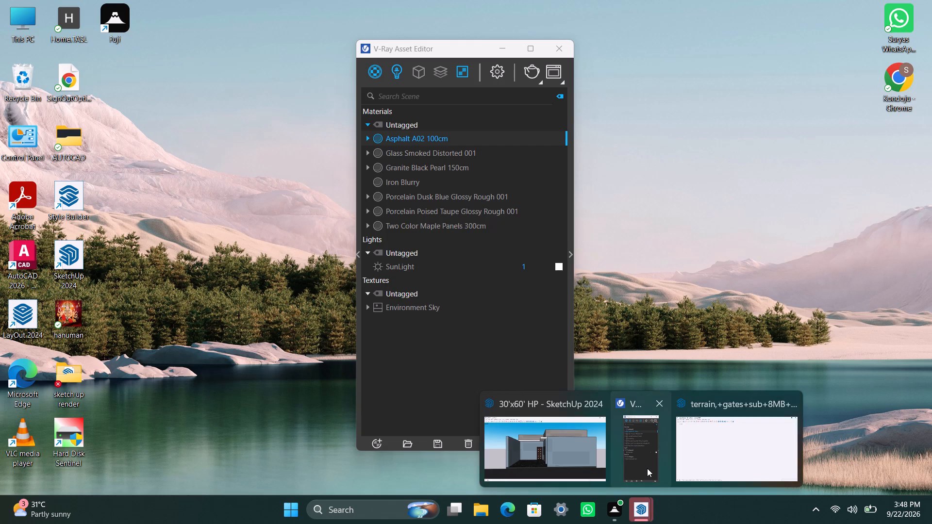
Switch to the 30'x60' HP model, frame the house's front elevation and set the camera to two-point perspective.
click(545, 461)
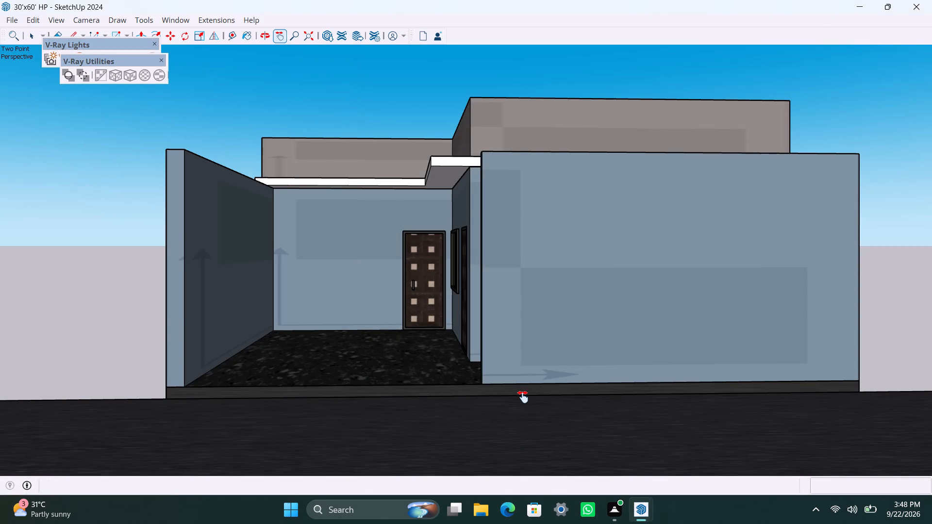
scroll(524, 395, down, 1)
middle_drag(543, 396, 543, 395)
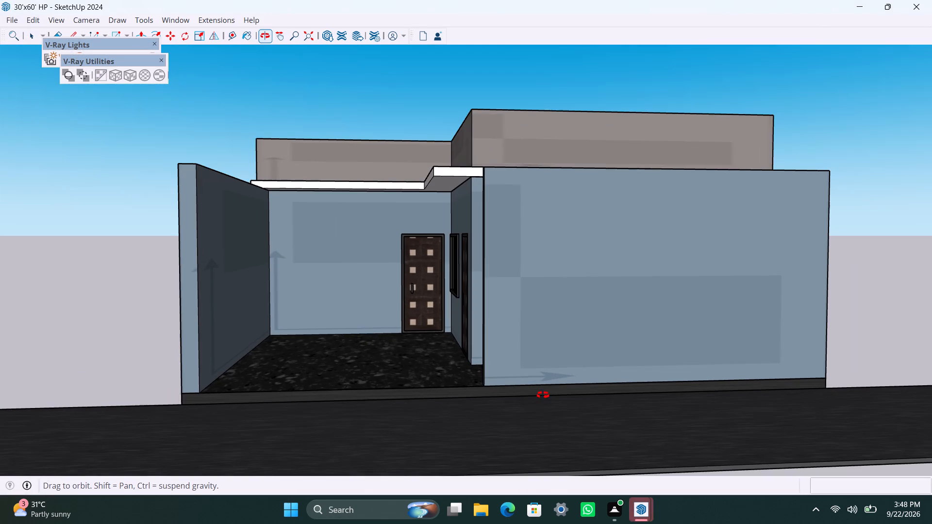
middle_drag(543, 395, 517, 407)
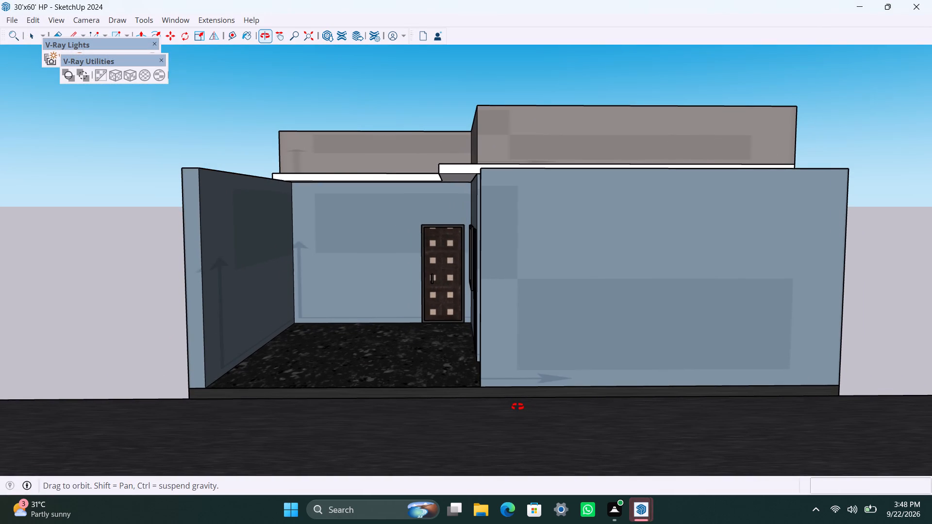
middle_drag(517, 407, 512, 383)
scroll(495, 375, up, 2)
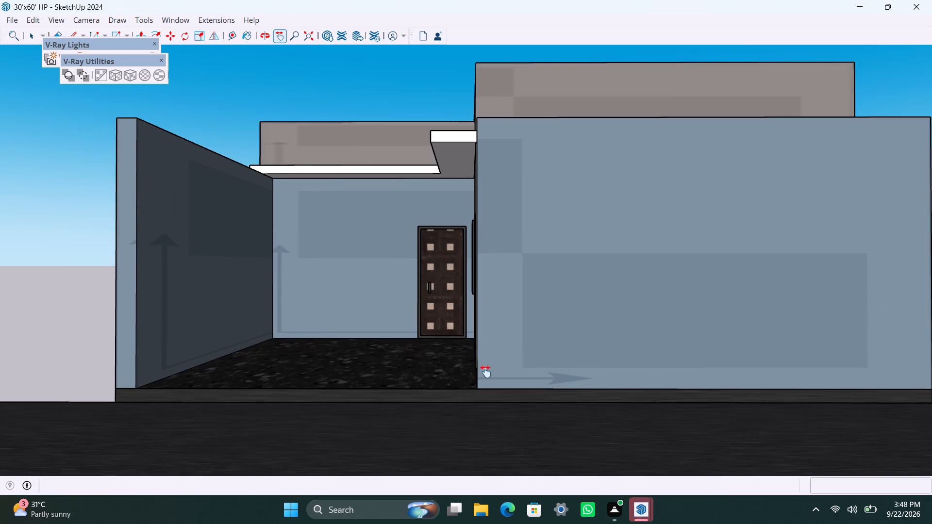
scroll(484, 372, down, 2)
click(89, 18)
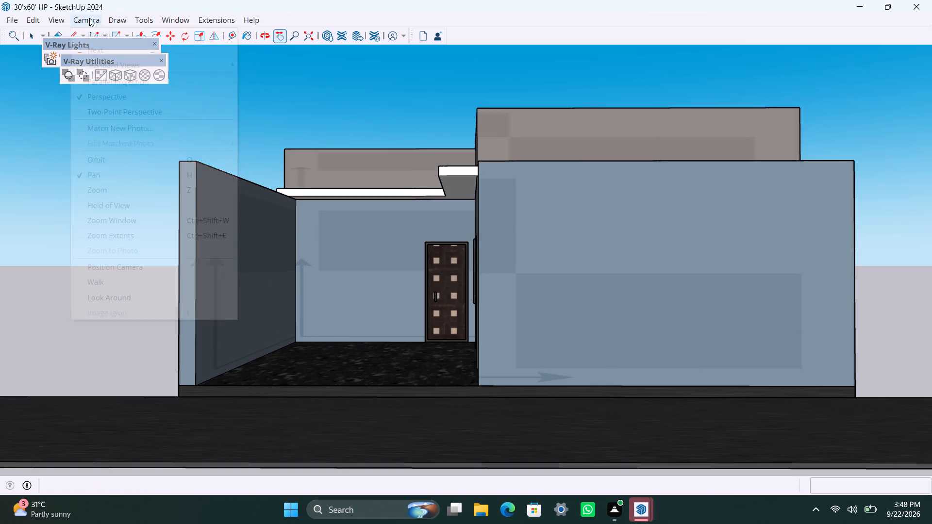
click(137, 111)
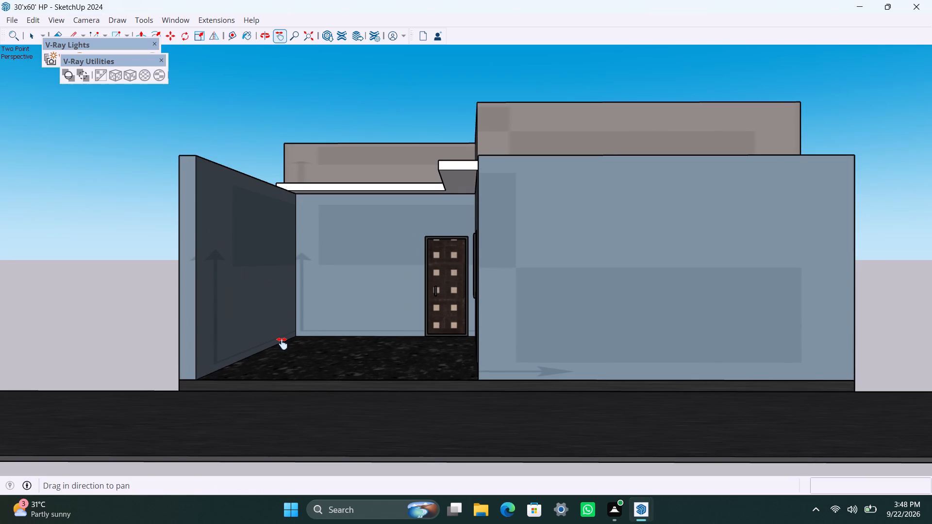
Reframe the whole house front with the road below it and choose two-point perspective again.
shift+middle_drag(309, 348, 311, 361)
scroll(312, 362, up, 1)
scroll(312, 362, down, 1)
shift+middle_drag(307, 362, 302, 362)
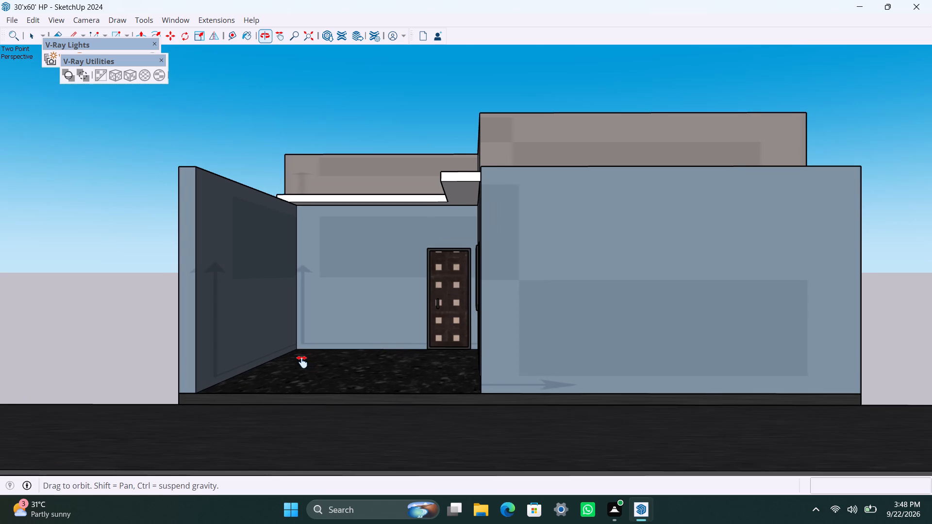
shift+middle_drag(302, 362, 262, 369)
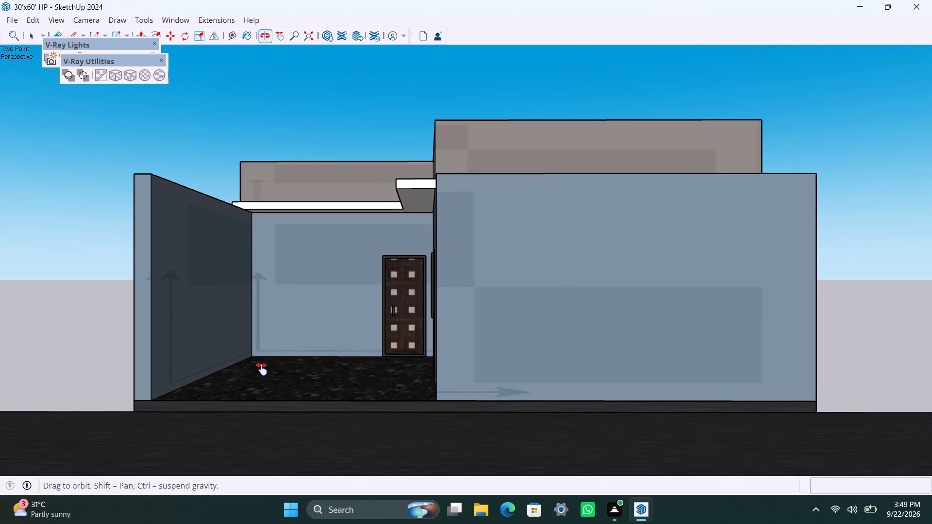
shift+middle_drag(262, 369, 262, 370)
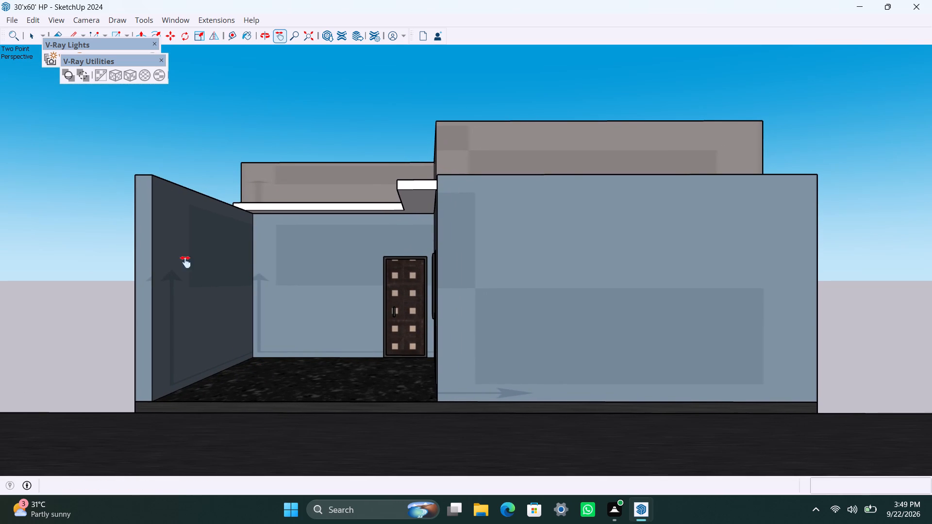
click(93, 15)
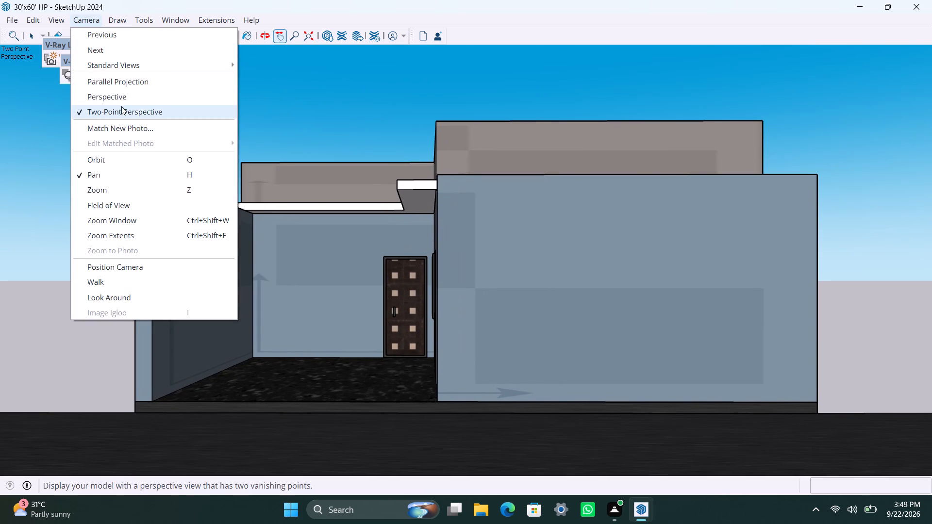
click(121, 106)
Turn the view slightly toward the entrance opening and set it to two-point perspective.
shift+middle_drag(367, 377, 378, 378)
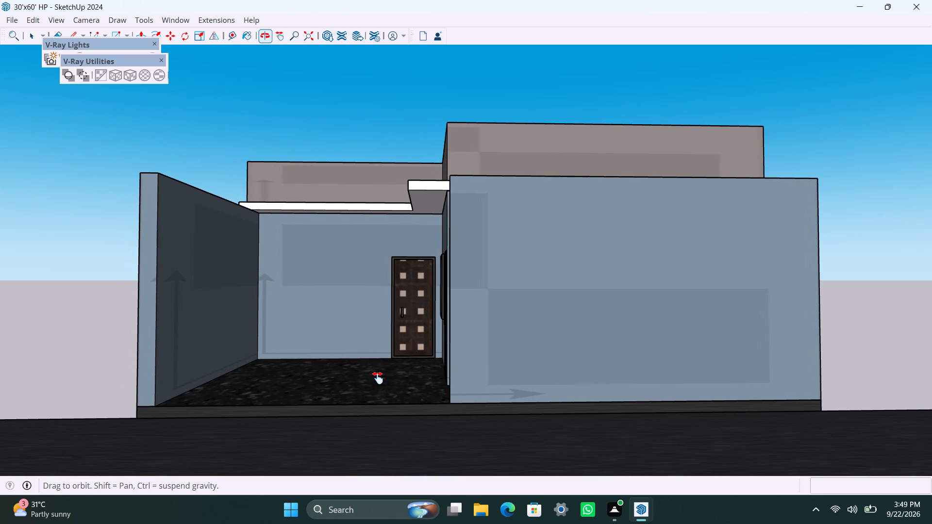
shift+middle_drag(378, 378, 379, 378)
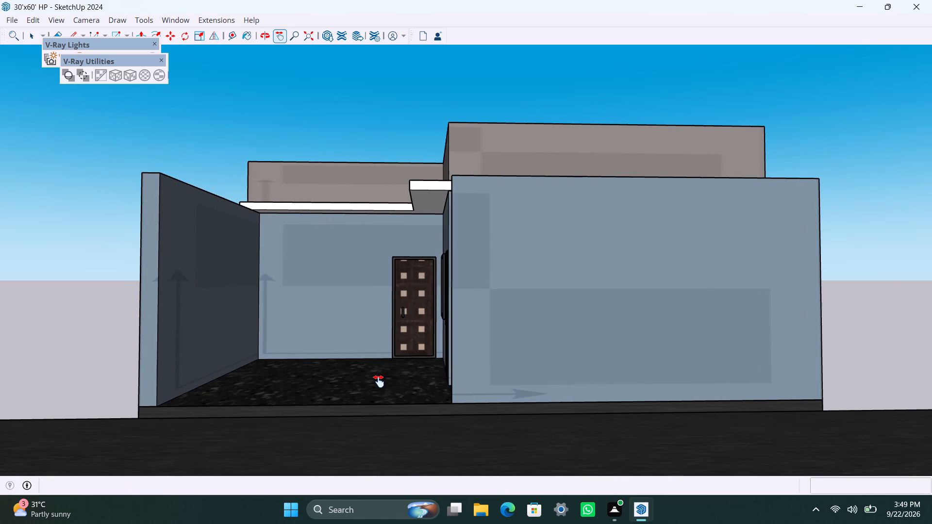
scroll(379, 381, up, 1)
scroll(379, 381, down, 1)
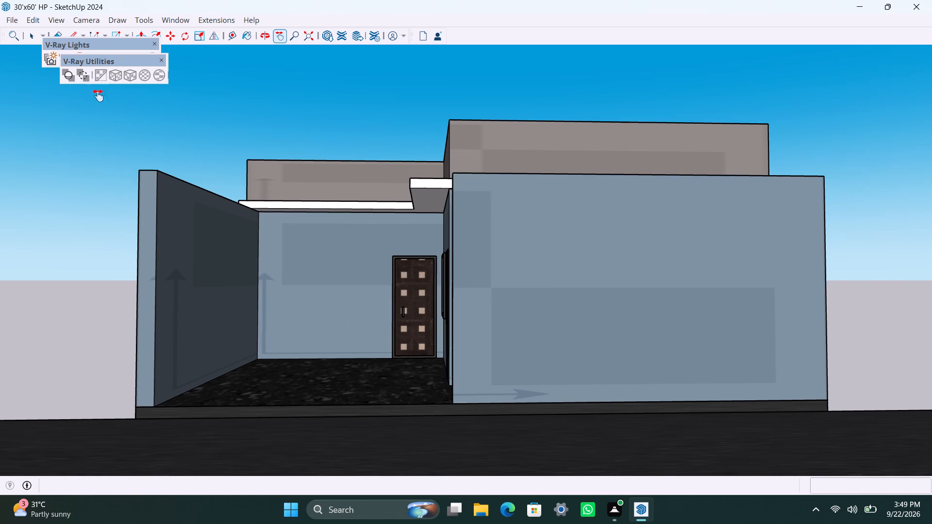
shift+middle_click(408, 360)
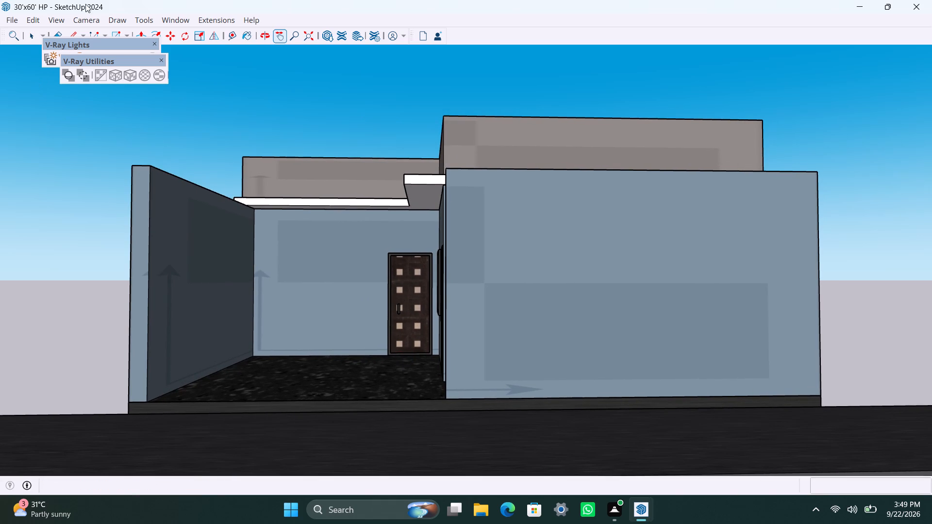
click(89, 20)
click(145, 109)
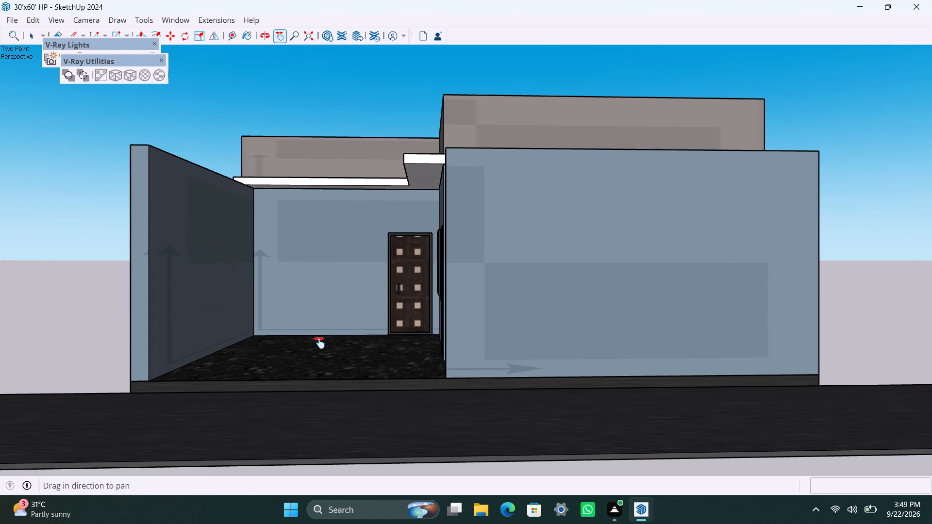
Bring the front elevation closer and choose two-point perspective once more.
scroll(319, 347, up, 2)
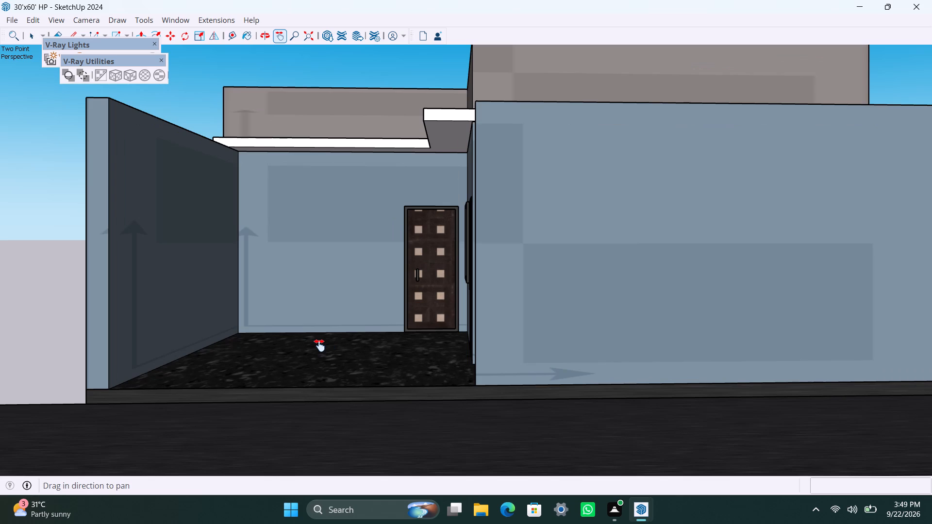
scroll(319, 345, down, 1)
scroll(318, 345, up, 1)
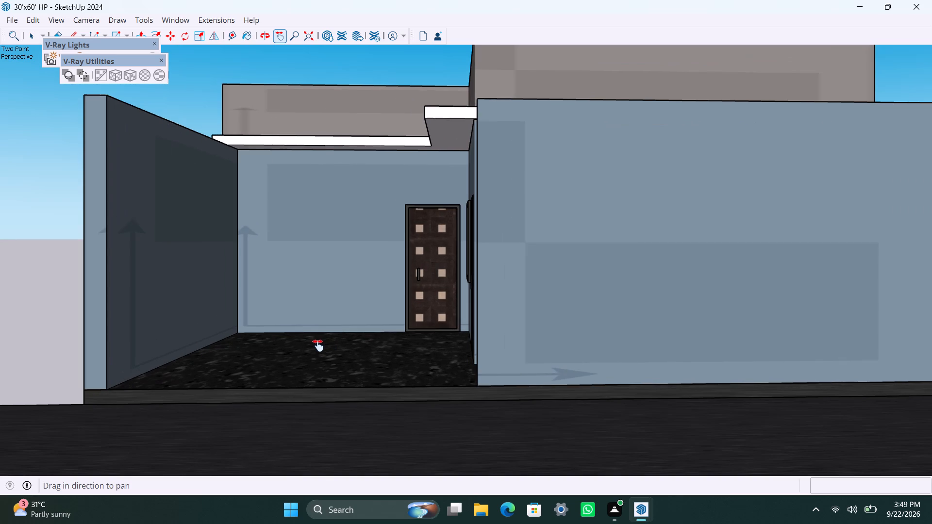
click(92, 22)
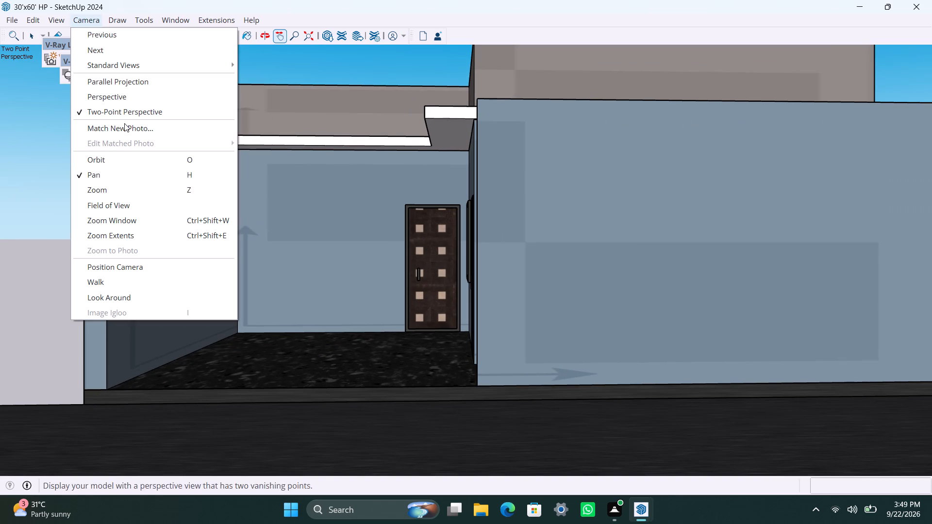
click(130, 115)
Examine the house's front elevation around the open entrance between the side wall and the front wall.
scroll(251, 296, down, 1)
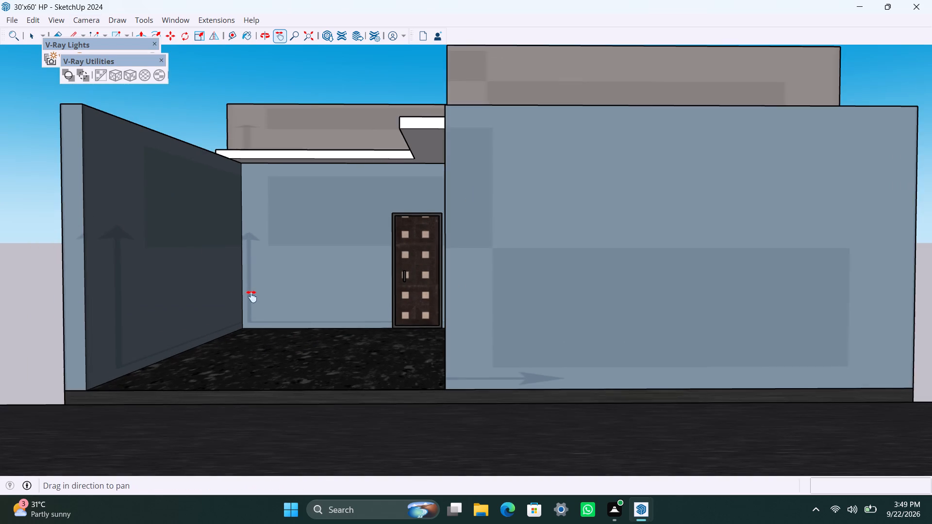
scroll(251, 296, down, 1)
scroll(309, 308, up, 1)
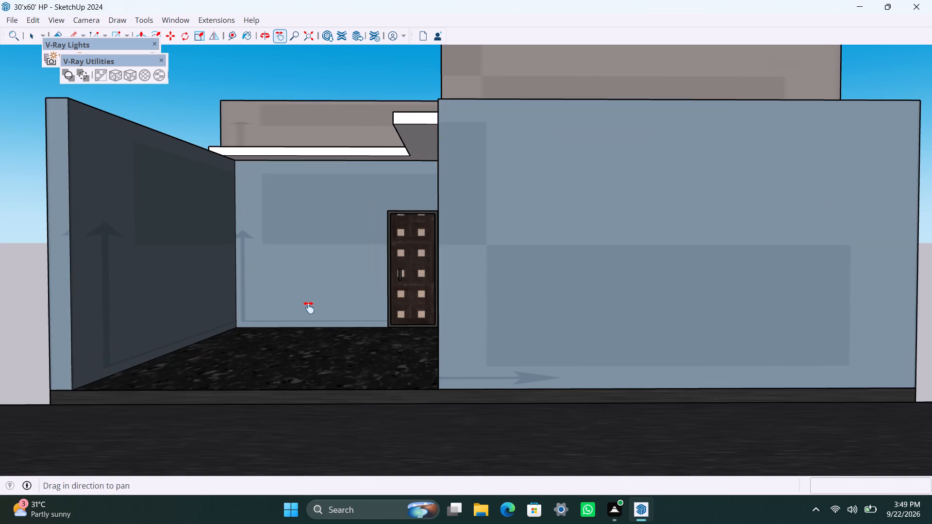
scroll(310, 308, down, 1)
shift+middle_drag(314, 309, 325, 317)
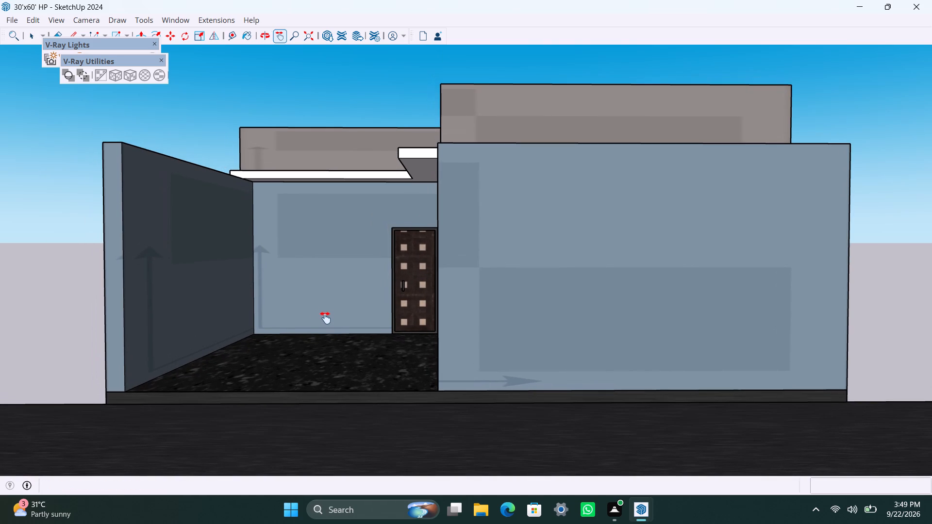
scroll(325, 318, down, 1)
scroll(325, 317, up, 1)
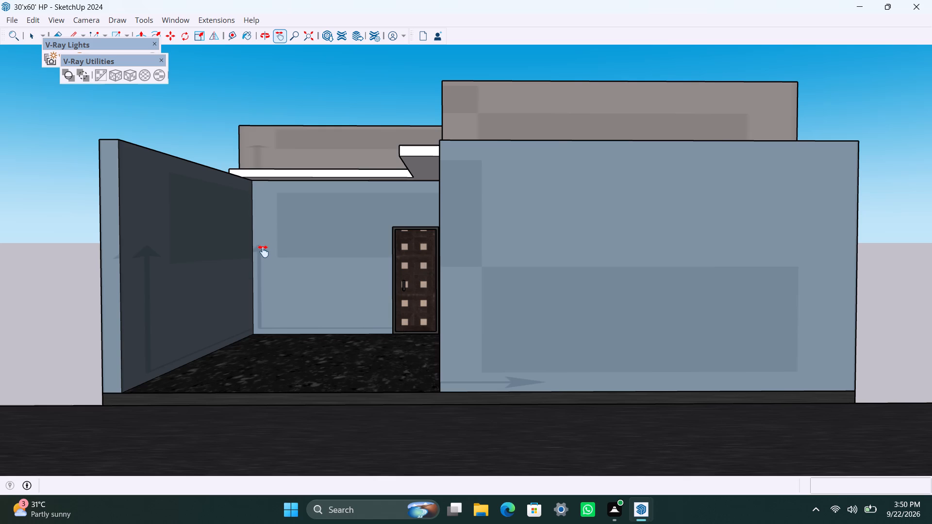
scroll(262, 251, up, 1)
scroll(262, 251, down, 1)
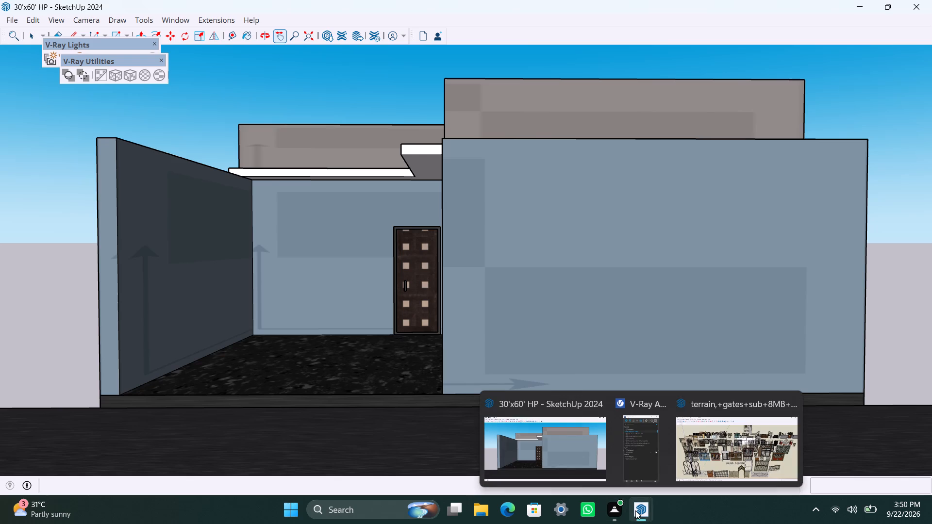
Copy the double gate above the "sub 100k" text in the gates collection into the 30'x60' HP model, at the side wall's base corner.
click(717, 452)
click(448, 309)
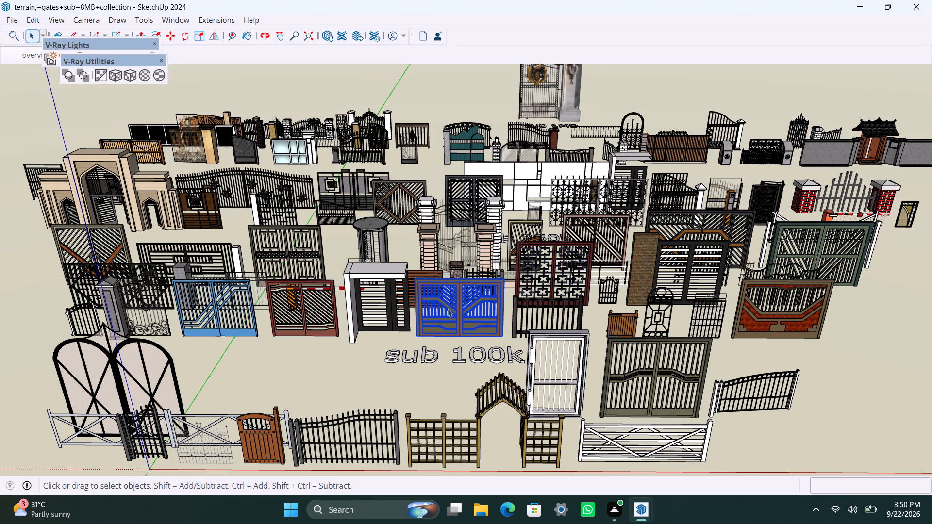
key(ctrl+c)
click(650, 516)
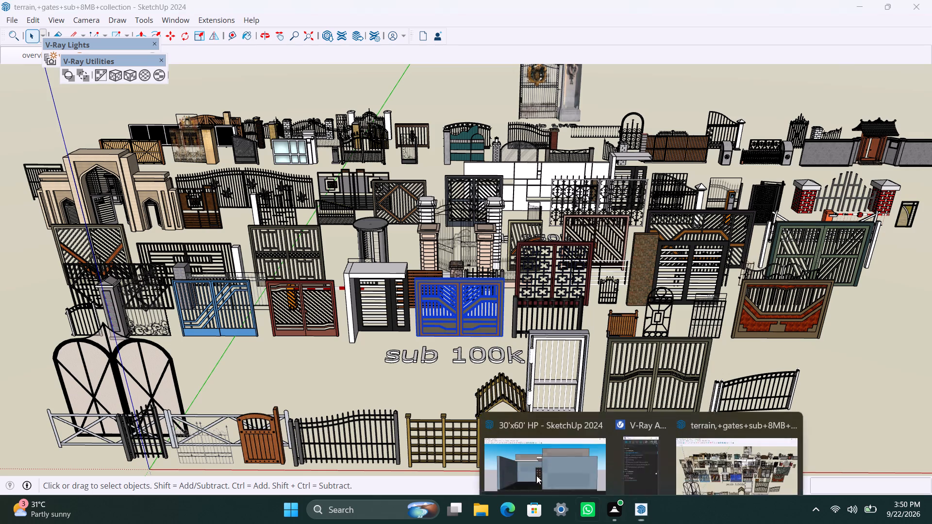
click(535, 456)
key(ctrl+v)
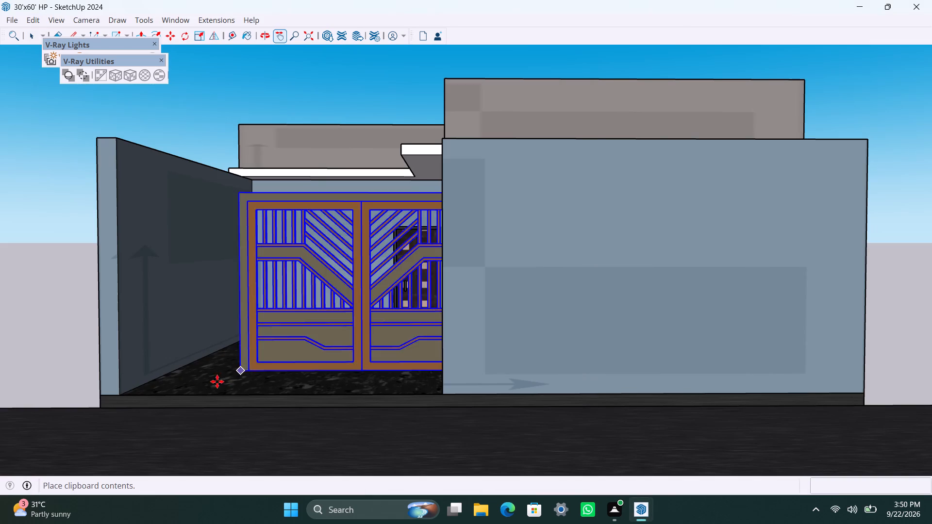
click(125, 393)
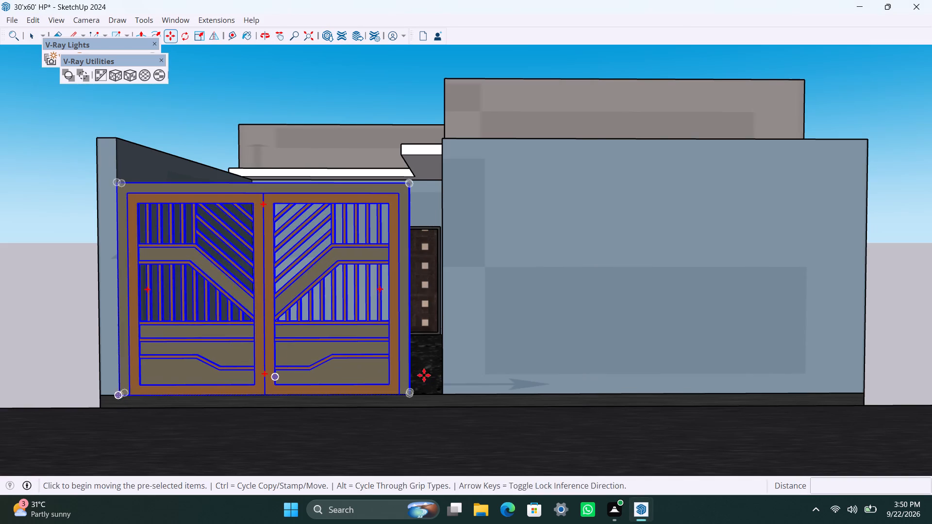
Scale the pasted gate along the red axis so its free side reaches the edge of the front wall.
key(space)
key(s)
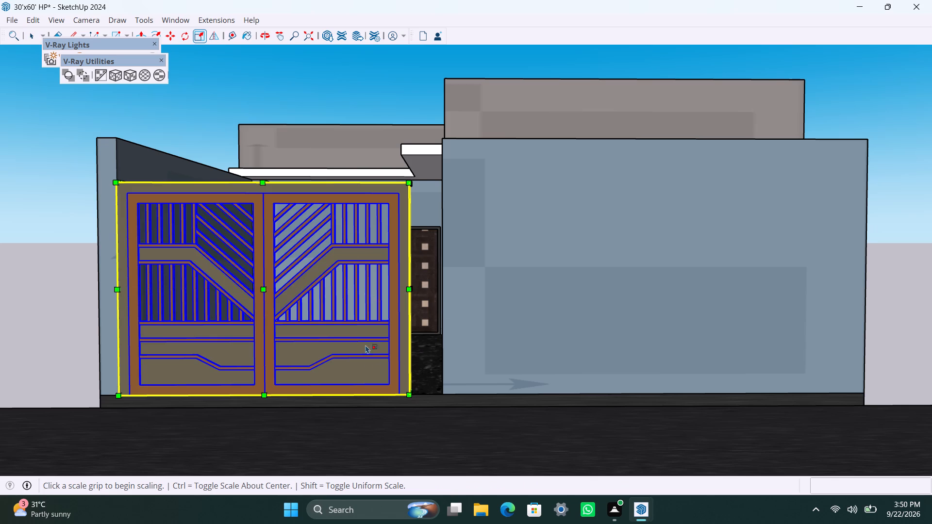
scroll(366, 358, down, 1)
scroll(416, 359, down, 4)
middle_drag(449, 361, 236, 417)
scroll(414, 338, up, 2)
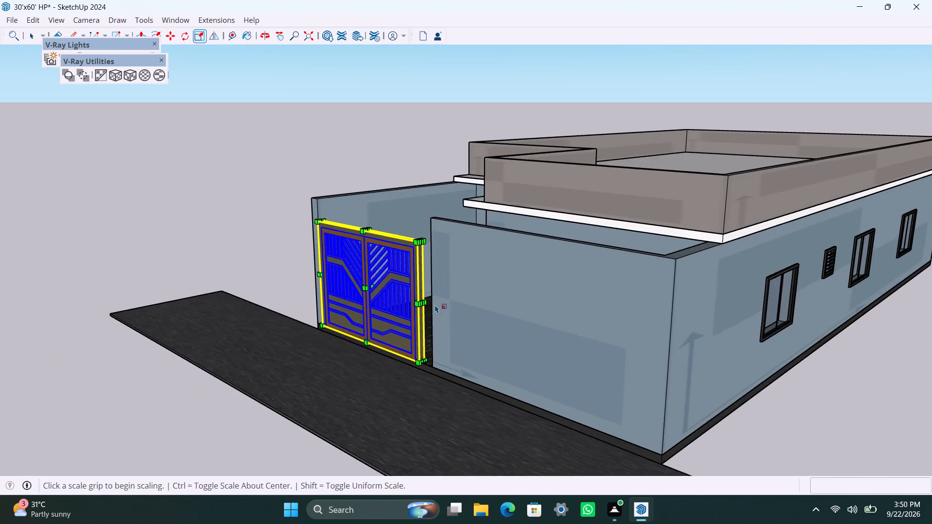
scroll(435, 305, up, 7)
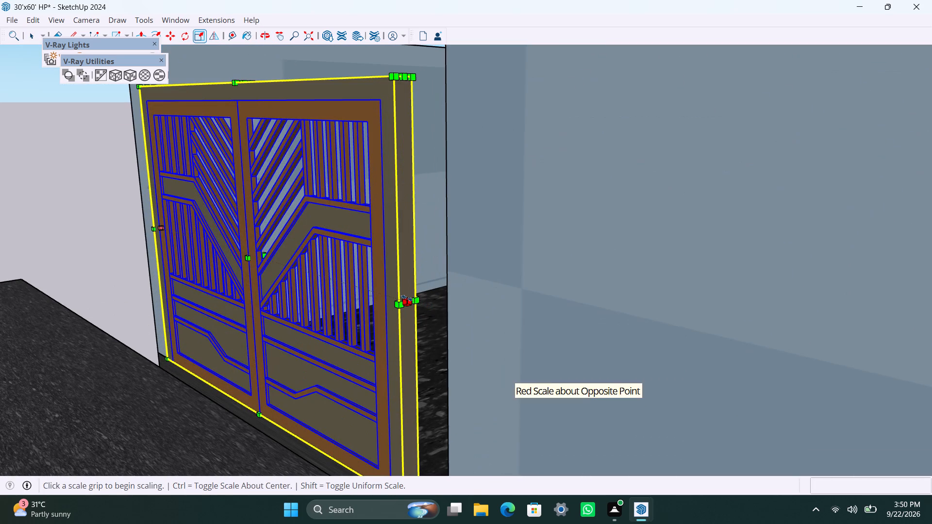
drag(407, 299, 448, 326)
key(space)
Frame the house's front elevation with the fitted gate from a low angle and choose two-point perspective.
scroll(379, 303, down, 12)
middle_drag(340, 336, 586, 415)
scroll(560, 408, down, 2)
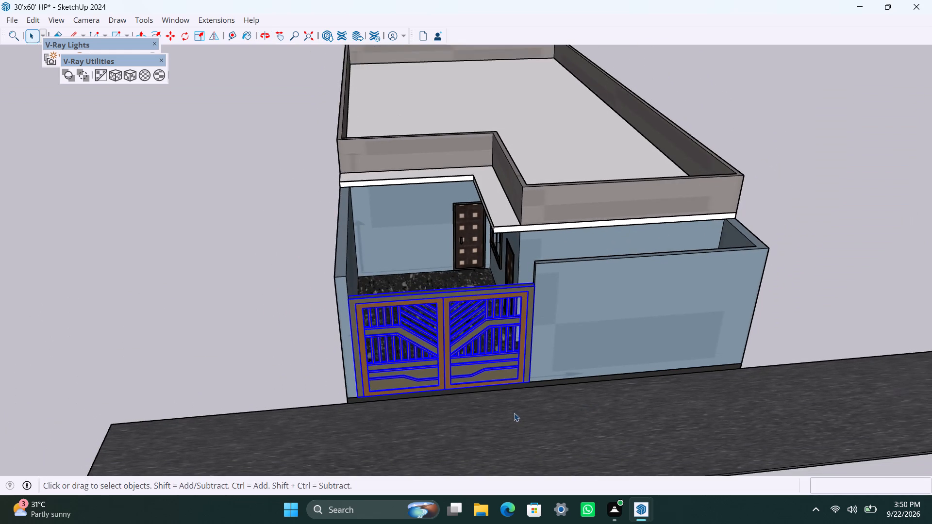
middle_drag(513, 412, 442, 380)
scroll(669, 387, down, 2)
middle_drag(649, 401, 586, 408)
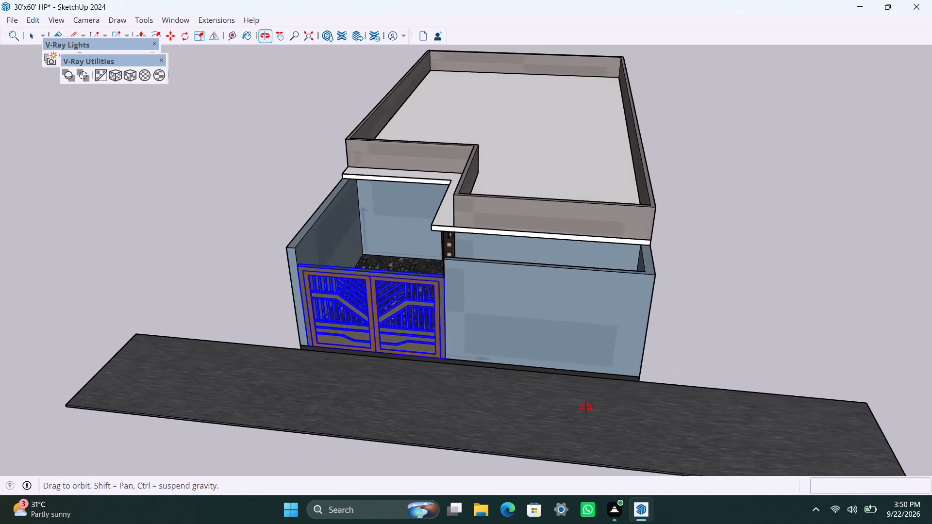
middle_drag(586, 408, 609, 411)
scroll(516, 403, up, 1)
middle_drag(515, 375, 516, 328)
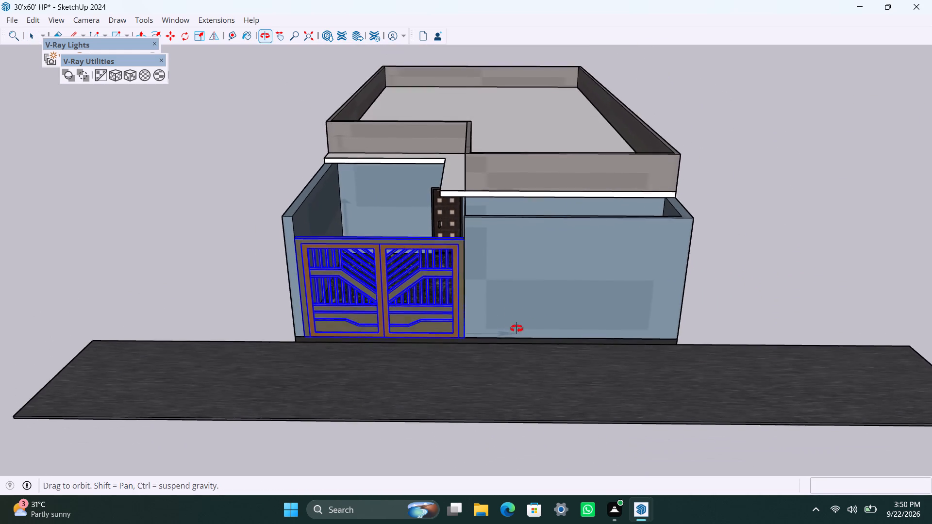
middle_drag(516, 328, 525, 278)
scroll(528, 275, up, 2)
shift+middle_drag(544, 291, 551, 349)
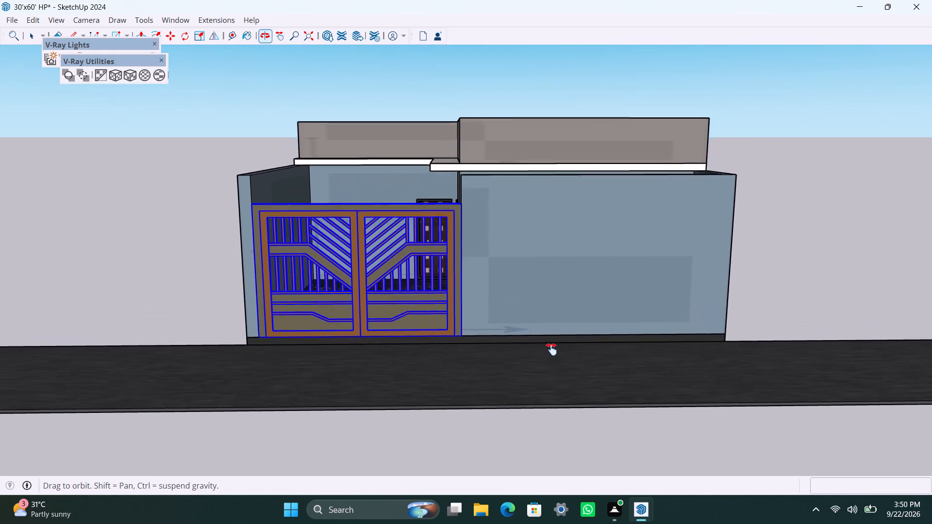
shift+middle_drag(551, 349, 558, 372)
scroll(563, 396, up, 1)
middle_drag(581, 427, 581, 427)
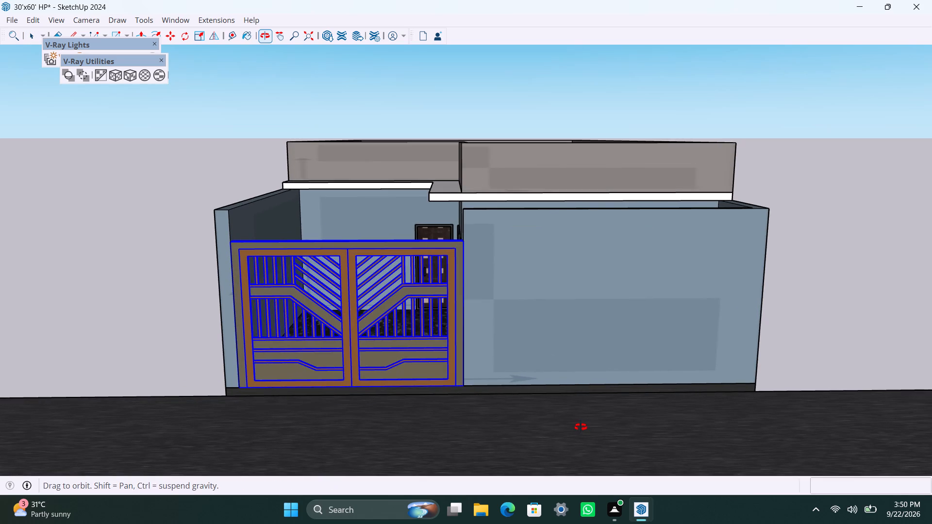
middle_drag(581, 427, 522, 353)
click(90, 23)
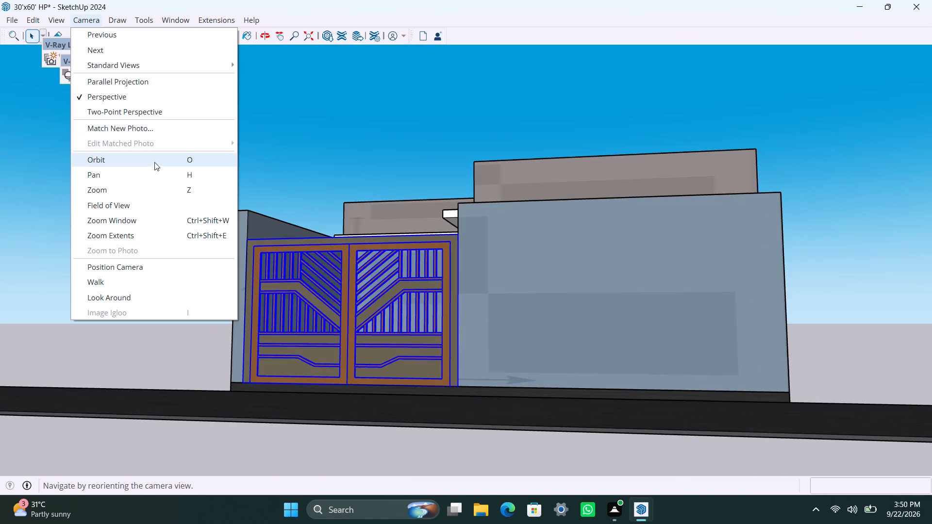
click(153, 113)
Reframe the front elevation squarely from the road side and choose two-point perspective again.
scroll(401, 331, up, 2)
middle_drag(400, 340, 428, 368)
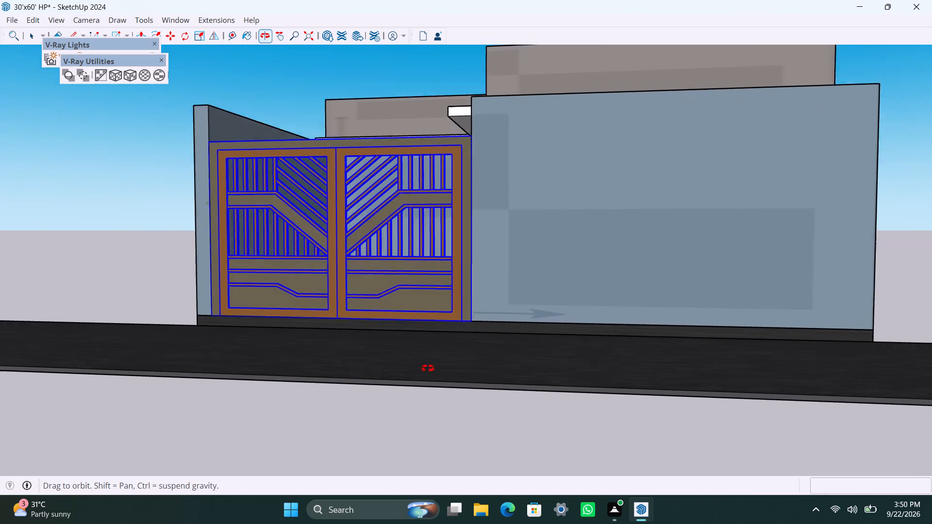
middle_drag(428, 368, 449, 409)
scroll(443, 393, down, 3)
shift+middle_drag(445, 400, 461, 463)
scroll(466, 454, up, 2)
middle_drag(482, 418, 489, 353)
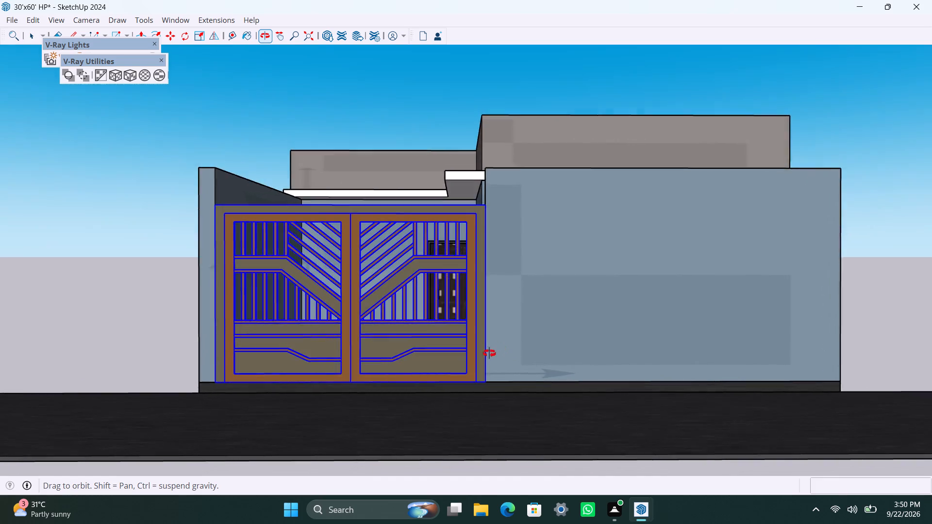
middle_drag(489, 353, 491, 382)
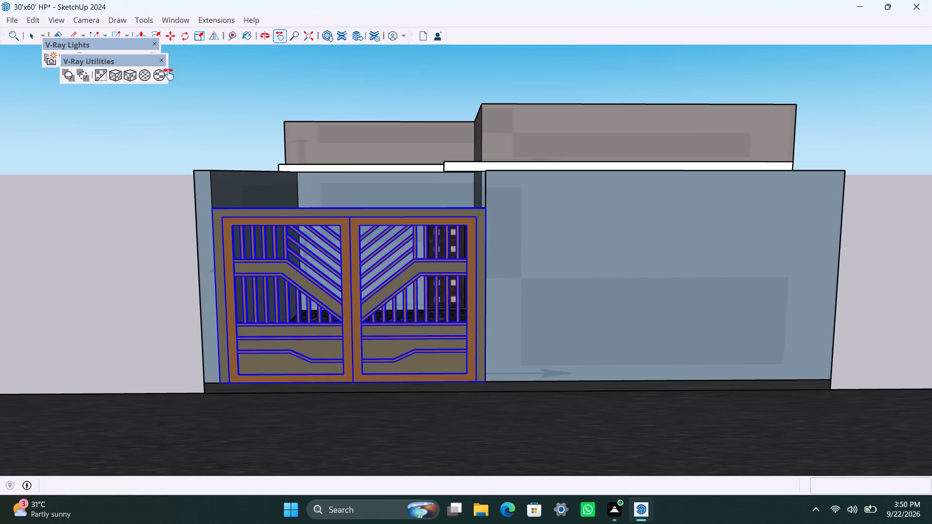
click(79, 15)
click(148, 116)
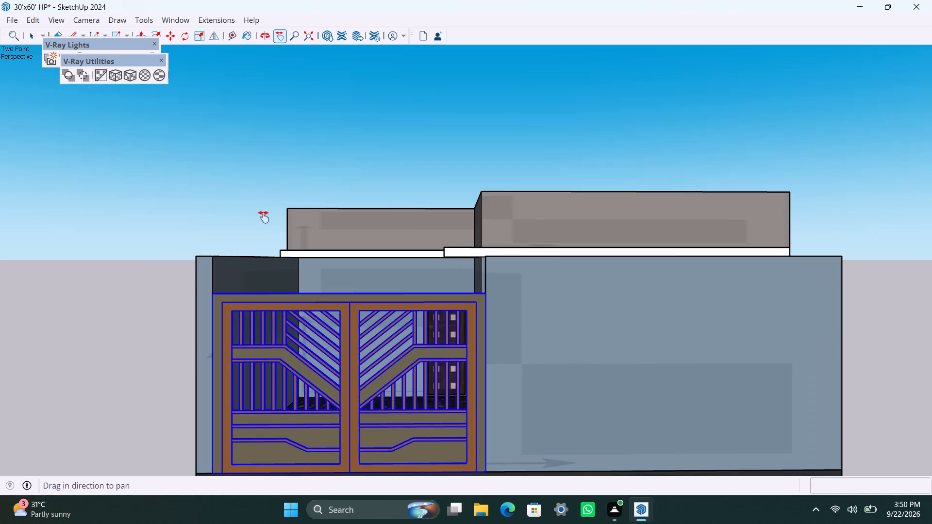
Turn the front view slightly, reapply two-point perspective and centre the whole facade with the road below it.
shift+middle_drag(344, 342, 347, 279)
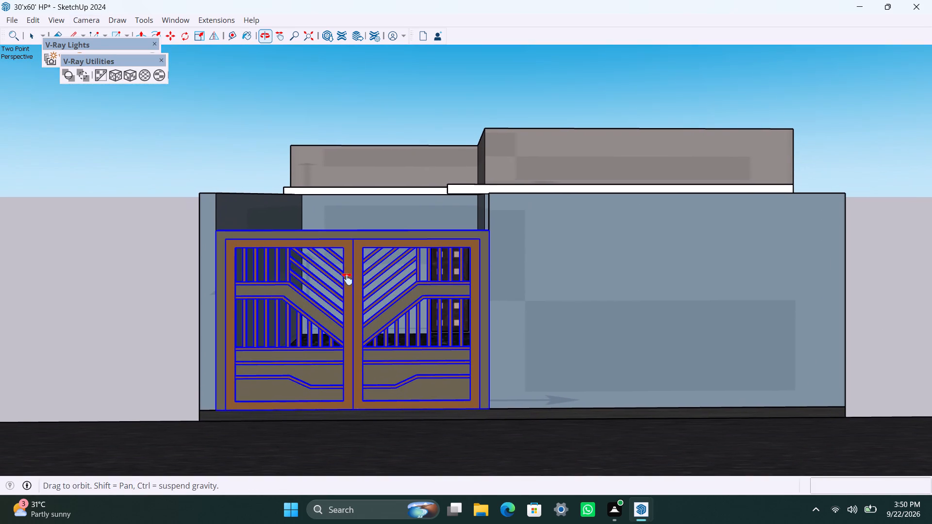
shift+middle_drag(347, 279, 352, 258)
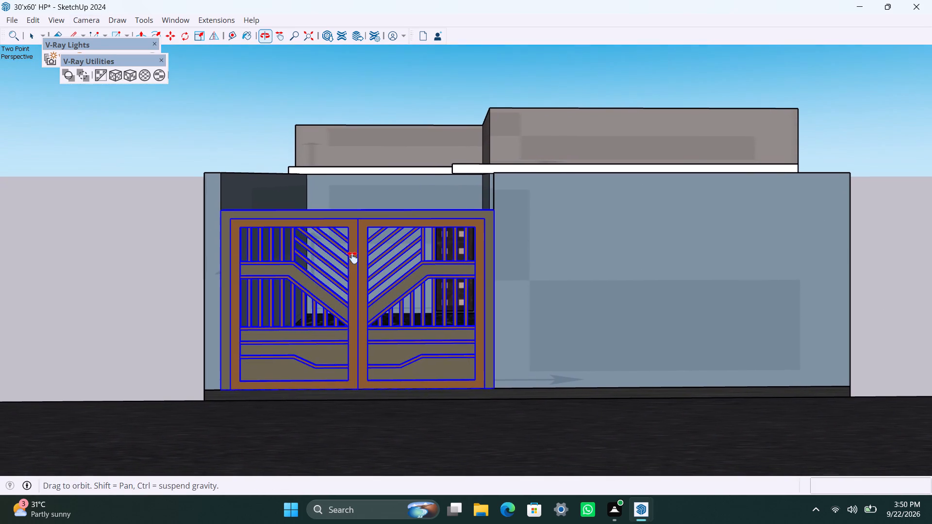
shift+middle_drag(352, 258, 352, 257)
middle_drag(443, 348, 442, 346)
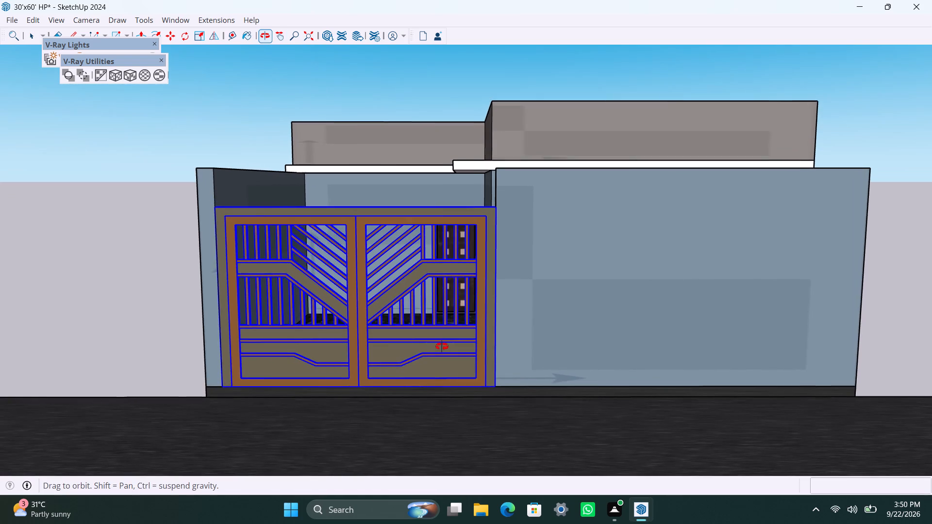
middle_drag(442, 346, 433, 342)
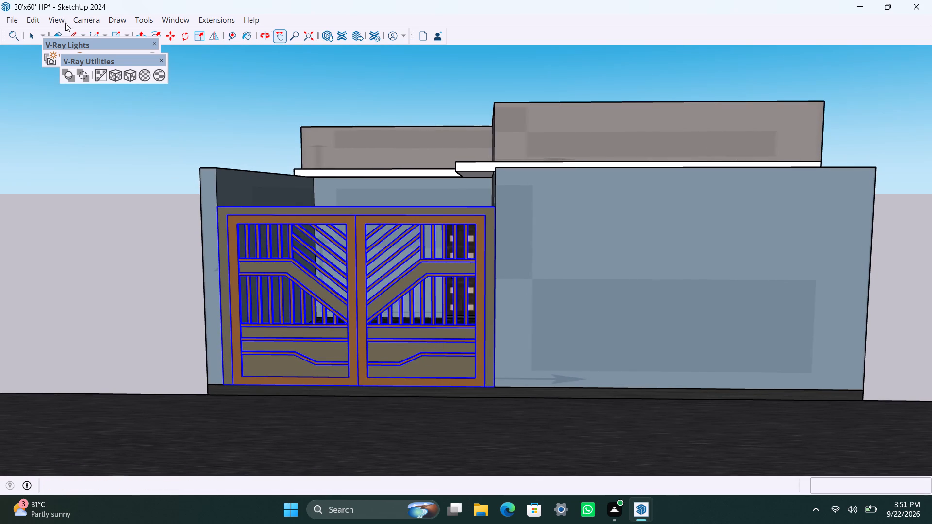
click(78, 19)
click(127, 109)
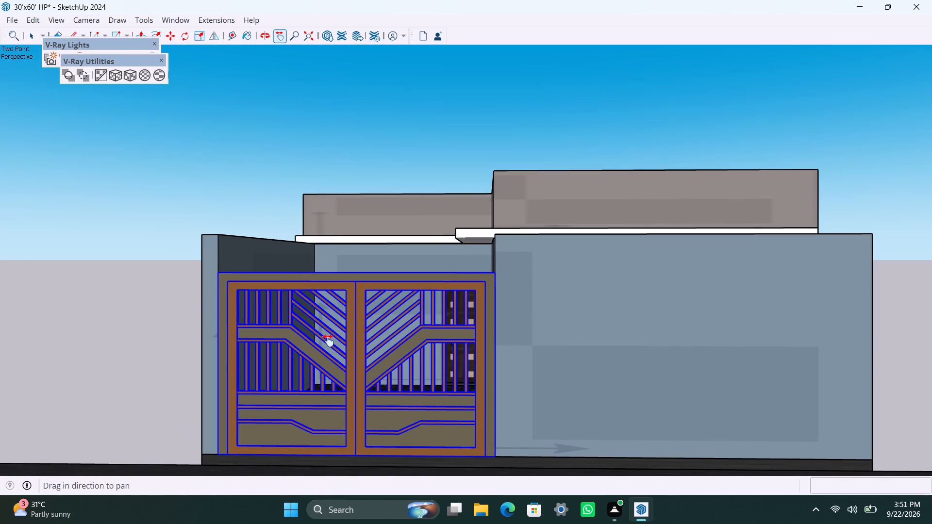
shift+middle_drag(328, 340, 330, 275)
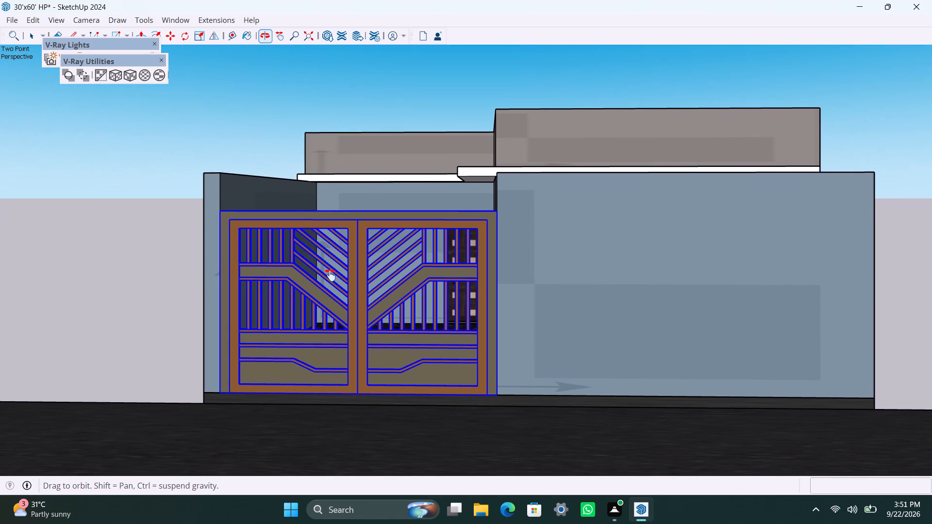
shift+middle_drag(330, 275, 330, 273)
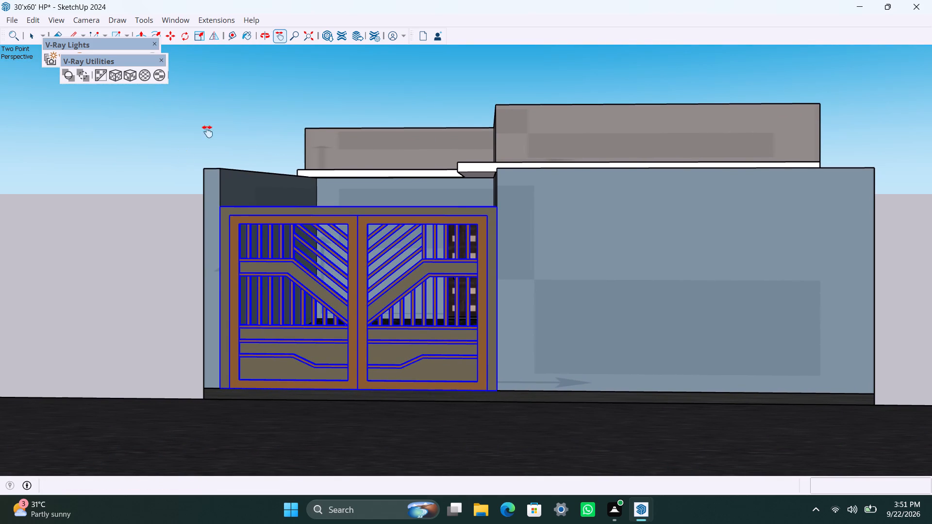
key(space)
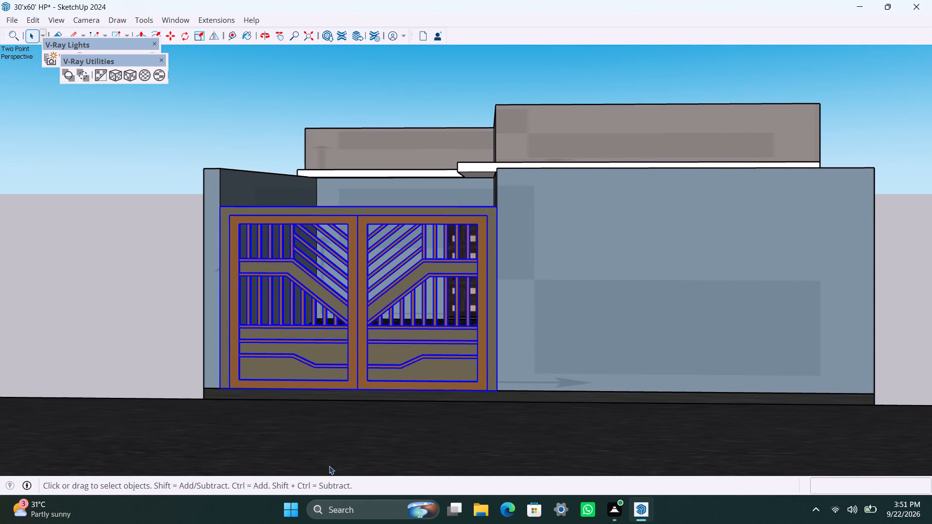
Capture the framed front elevation with Snipping Tool, from the sky above the roof down to the road.
click(347, 506)
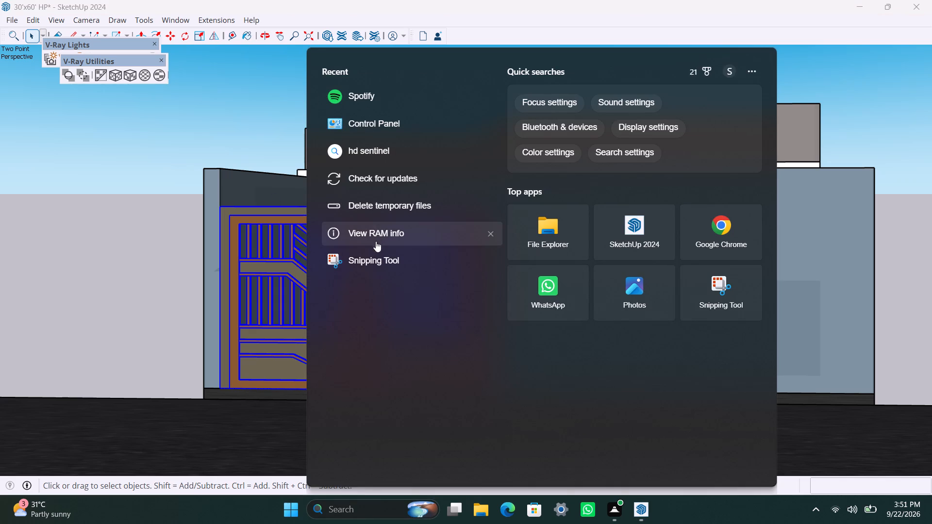
click(371, 259)
key(r)
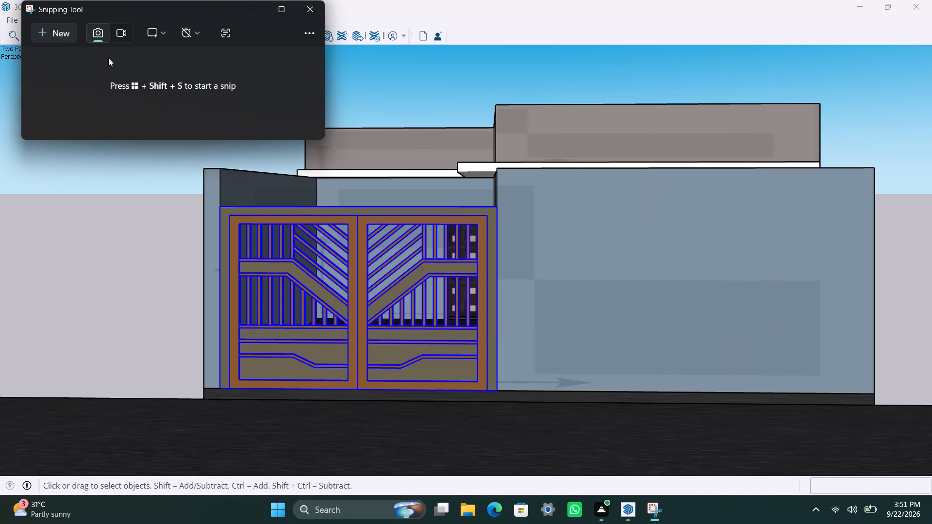
click(64, 30)
drag(168, 49, 209, 182)
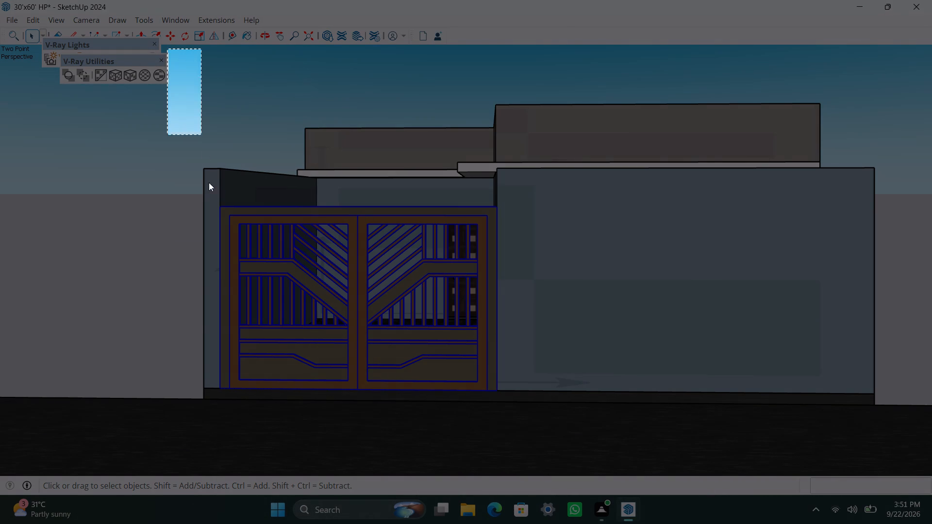
drag(209, 182, 898, 472)
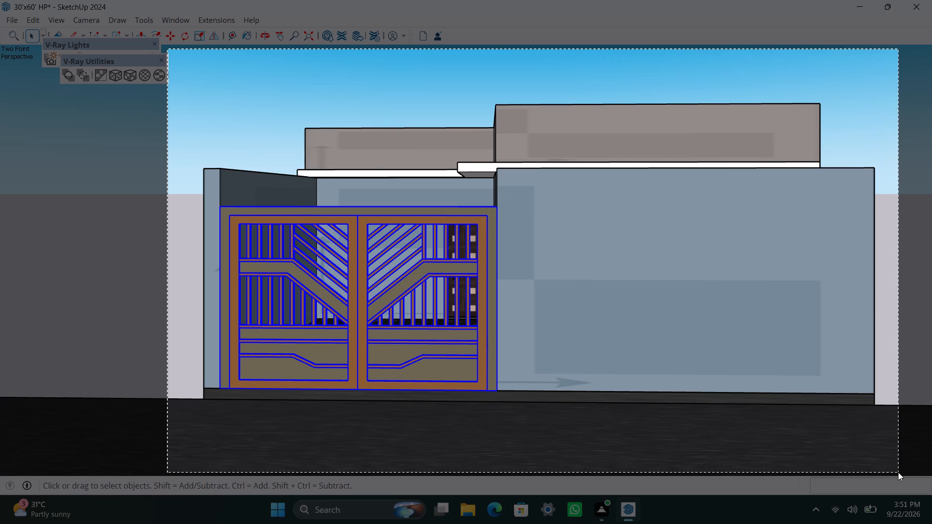
drag(898, 472, 902, 474)
key(space)
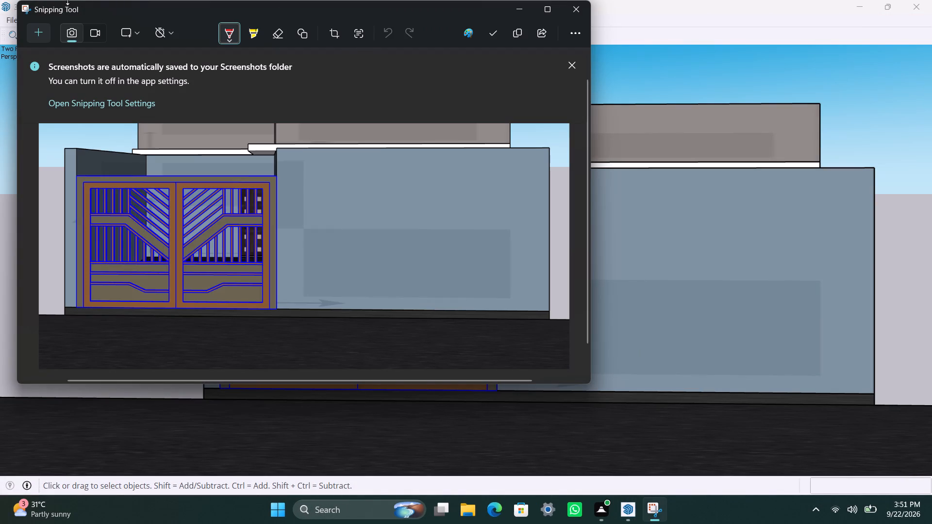
Save the snip as a PNG named 30'x60' HP in the photos folder and close Snipping Tool.
click(501, 32)
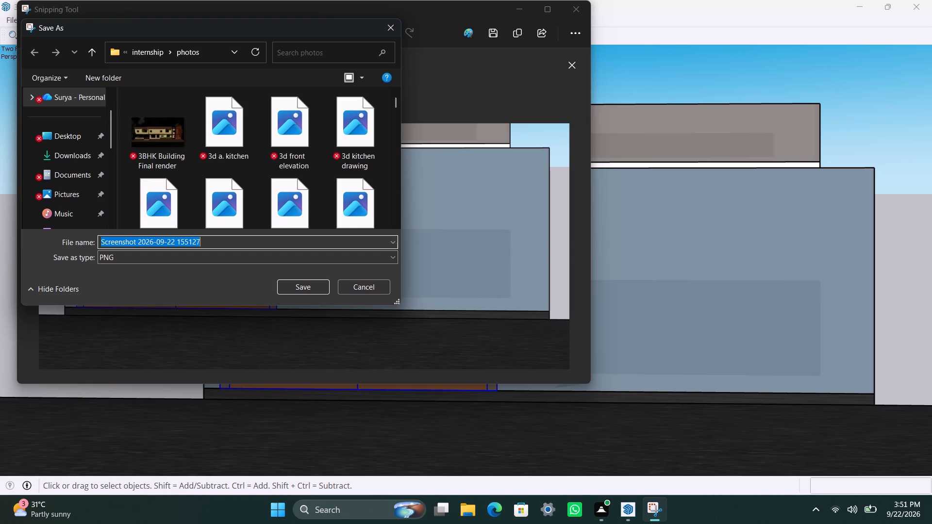
text(30'x6-)
key(BackSpace)
text(0')
key(space)
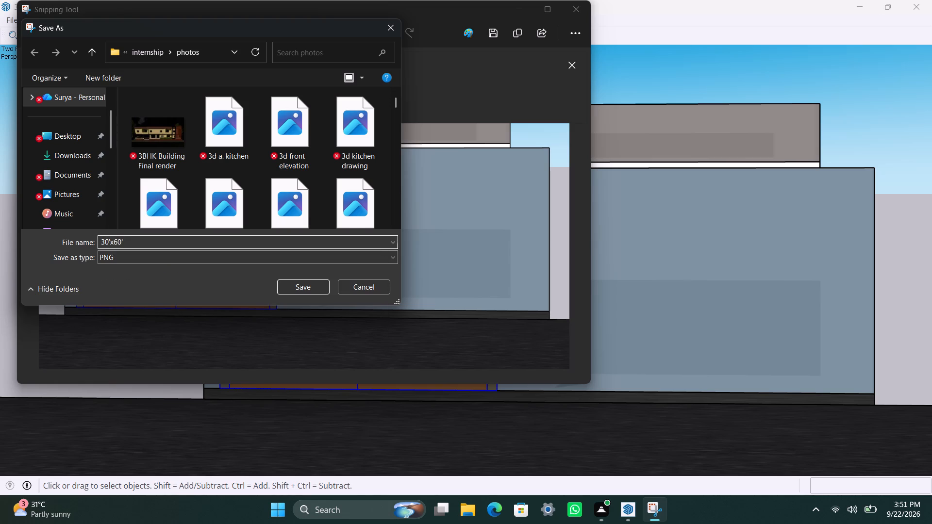
key(BackSpace)
key(p)
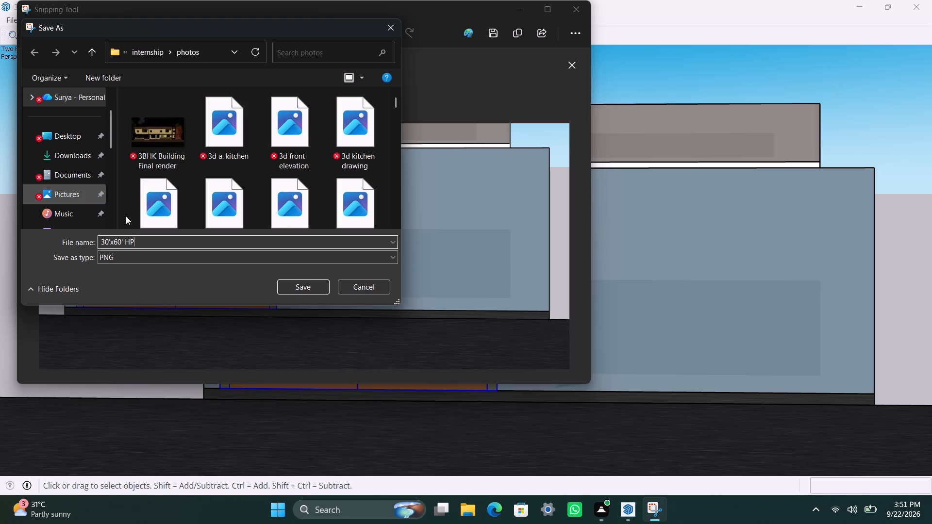
click(286, 287)
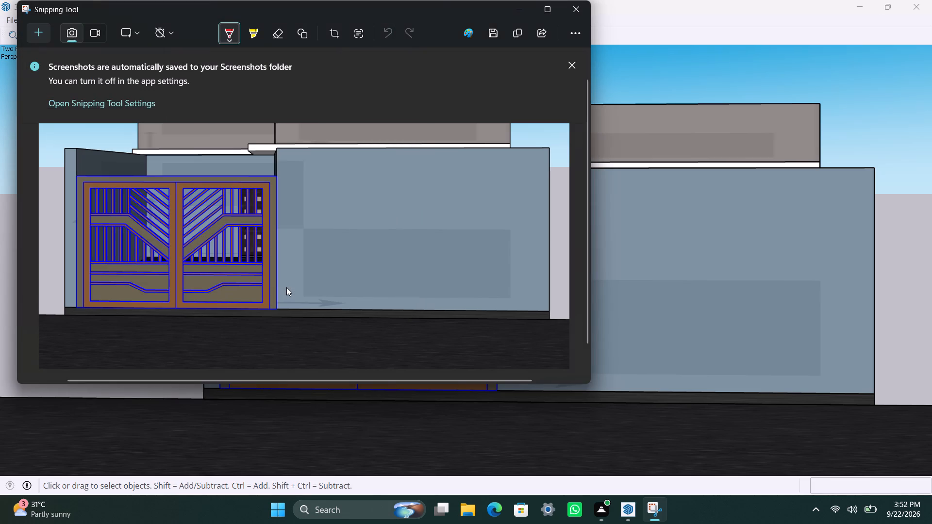
click(586, 9)
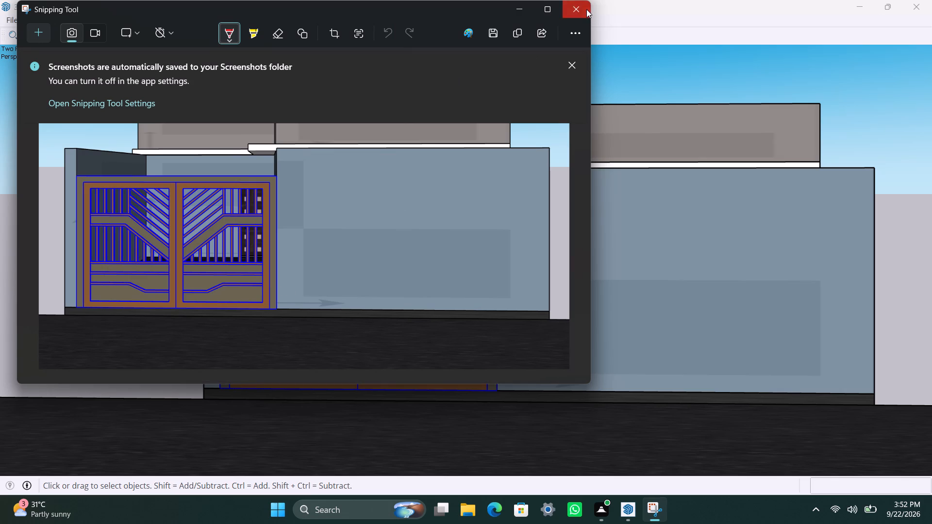
Save the 30'x60' HP model.
key(ctrl+s)
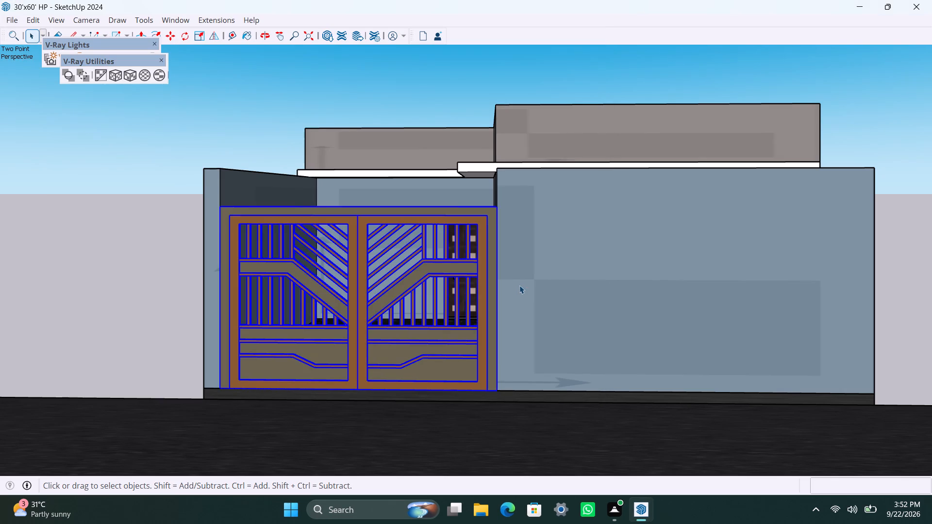
Move the roof group about 38' 8" off to one side of the house to expose the rooms.
click(42, 229)
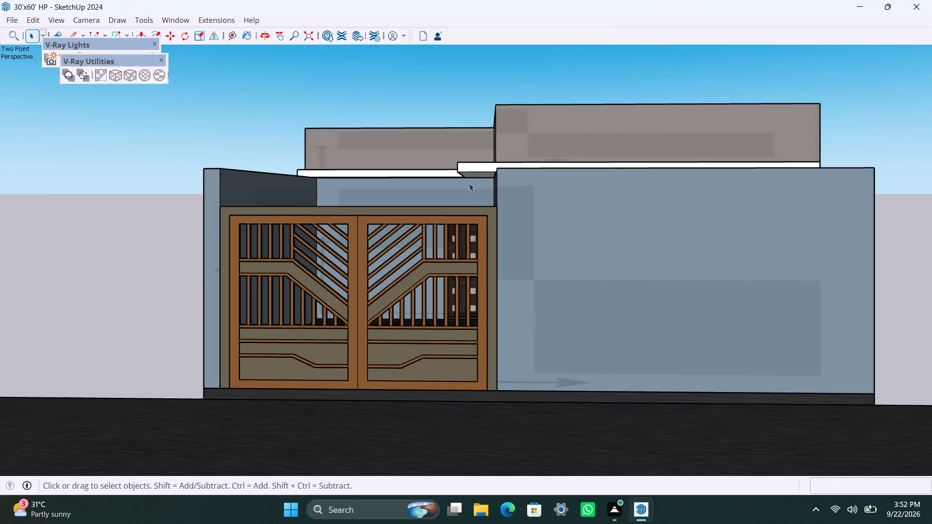
middle_drag(454, 188, 349, 429)
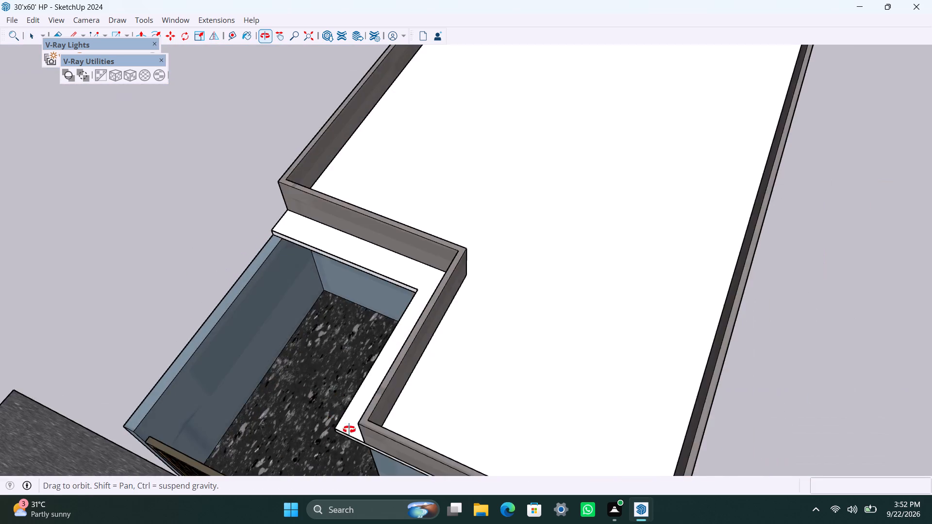
middle_drag(349, 429, 462, 358)
scroll(422, 255, down, 2)
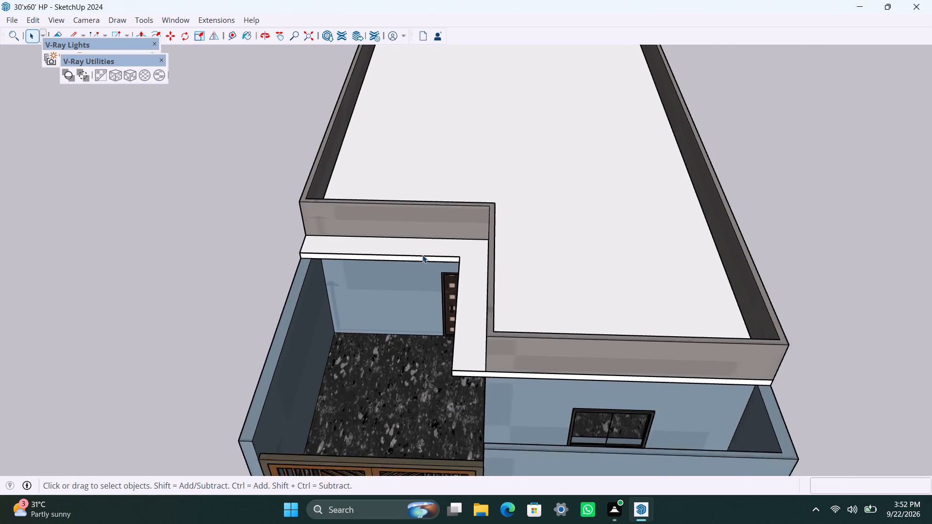
scroll(422, 255, down, 1)
scroll(450, 277, up, 3)
click(459, 270)
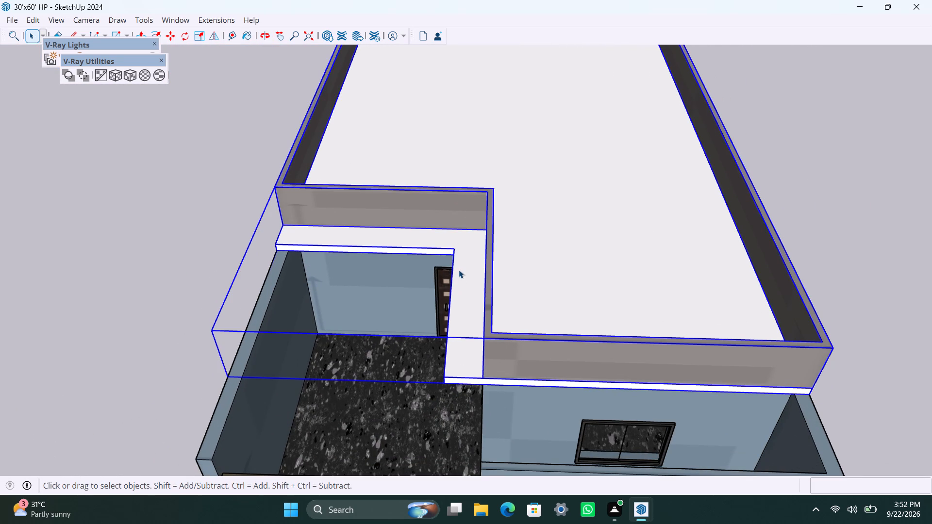
key(m)
click(459, 270)
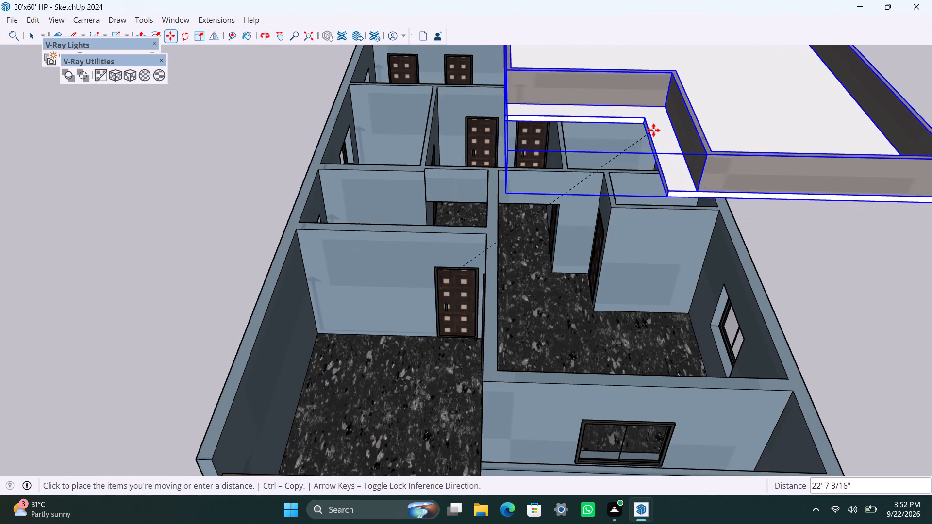
click(891, 125)
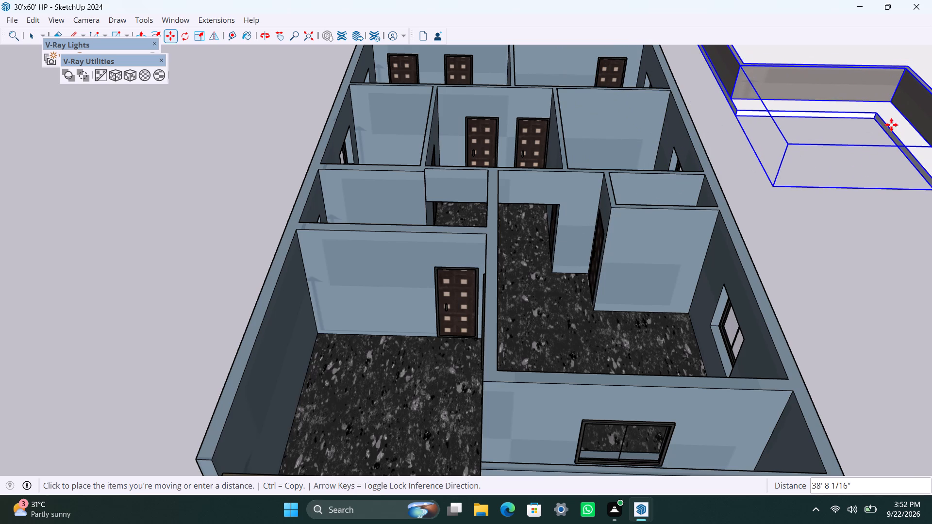
key(space)
Examine the exposed interior layout from above, the gated front and both long sides of the house.
scroll(364, 199, down, 4)
middle_drag(430, 185, 293, 347)
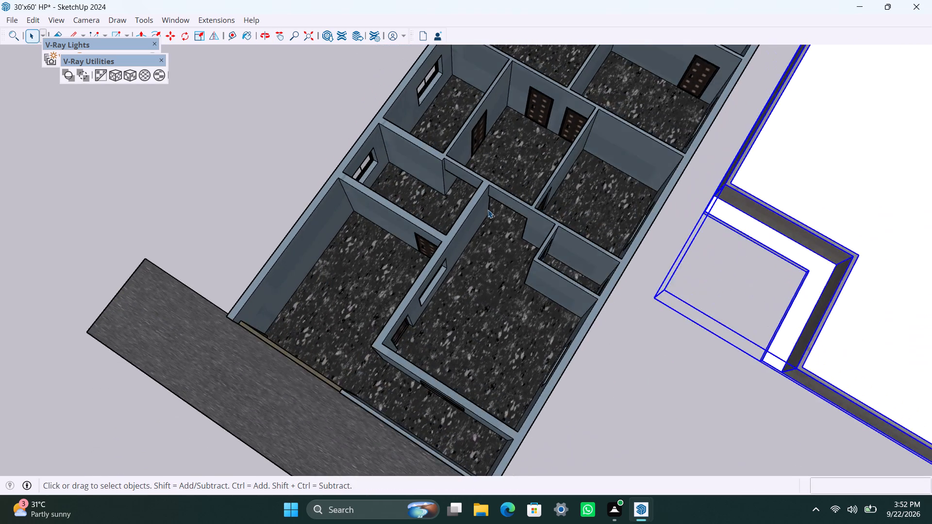
scroll(491, 208, up, 3)
scroll(488, 147, down, 5)
middle_drag(494, 248, 176, 146)
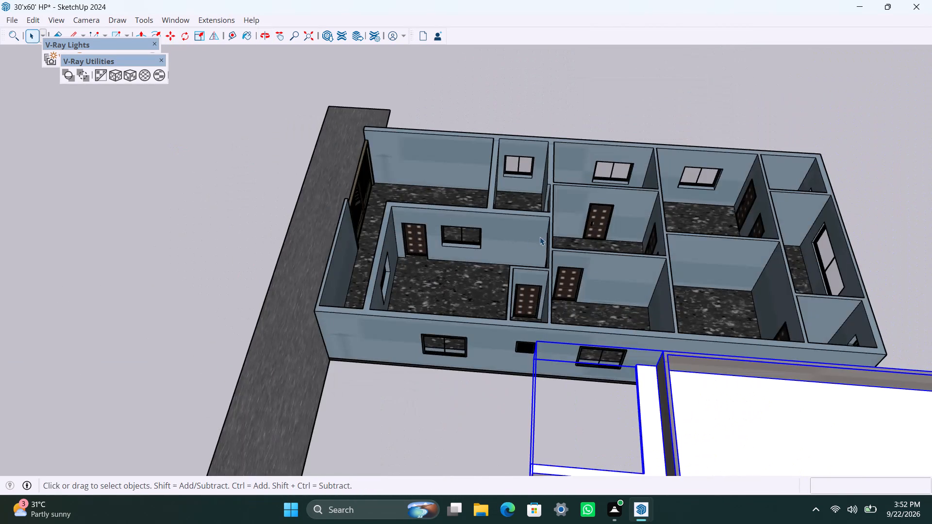
scroll(540, 234, down, 5)
shift+middle_drag(559, 232, 476, 233)
scroll(483, 230, up, 5)
middle_drag(389, 272, 340, 311)
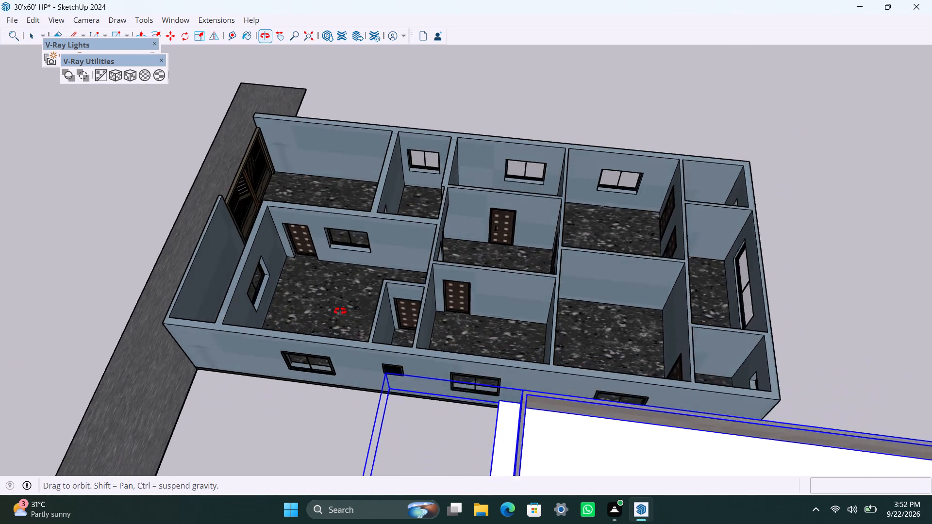
middle_drag(340, 311, 875, 144)
scroll(438, 244, up, 3)
middle_drag(355, 266, 471, 329)
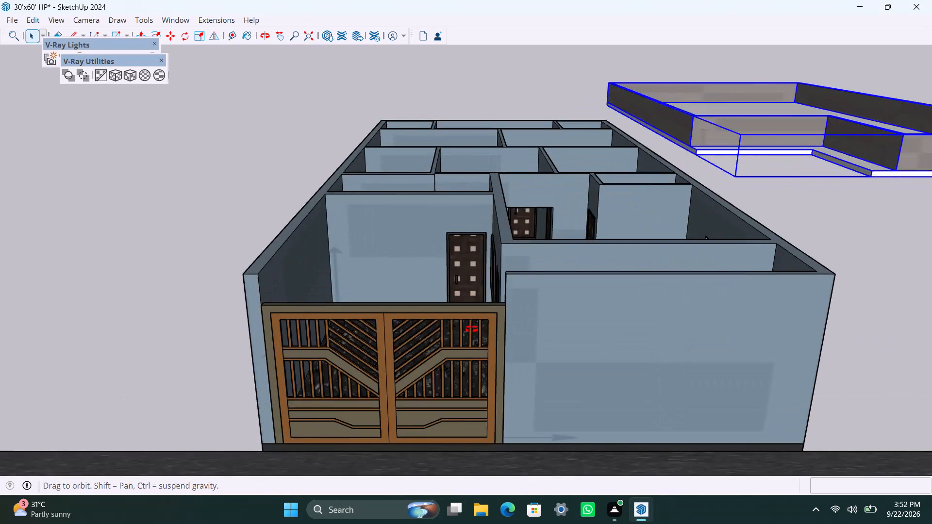
middle_drag(471, 329, 708, 373)
scroll(208, 183, up, 3)
scroll(166, 176, down, 5)
middle_drag(163, 171, 242, 272)
scroll(204, 240, down, 4)
shift+middle_drag(202, 241, 288, 244)
scroll(194, 287, up, 2)
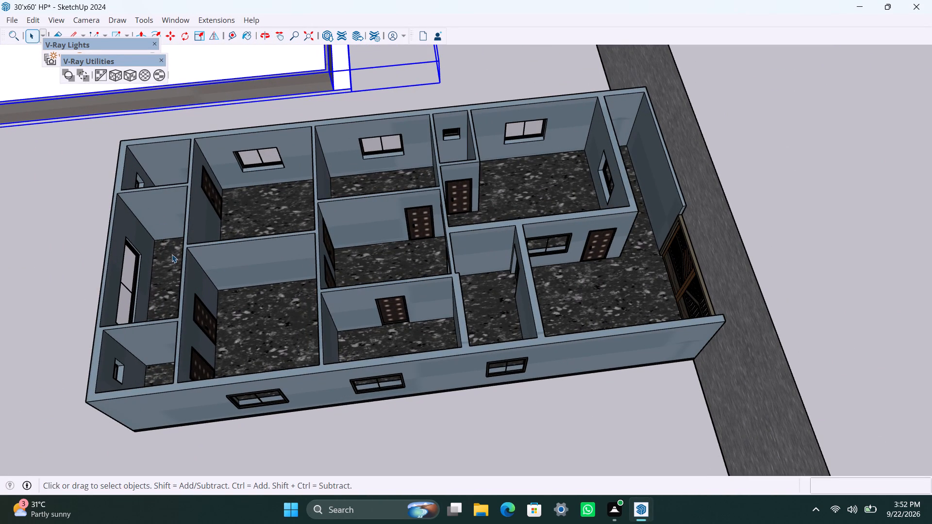
key(space)
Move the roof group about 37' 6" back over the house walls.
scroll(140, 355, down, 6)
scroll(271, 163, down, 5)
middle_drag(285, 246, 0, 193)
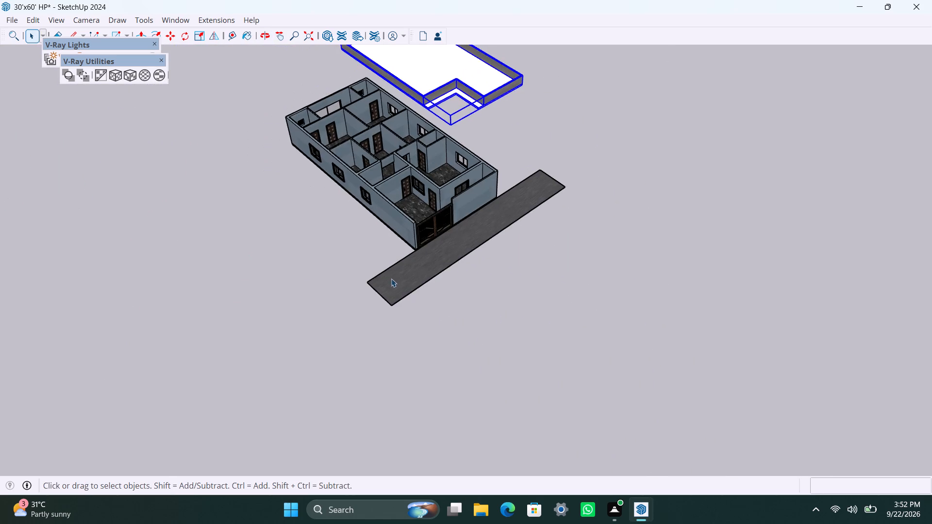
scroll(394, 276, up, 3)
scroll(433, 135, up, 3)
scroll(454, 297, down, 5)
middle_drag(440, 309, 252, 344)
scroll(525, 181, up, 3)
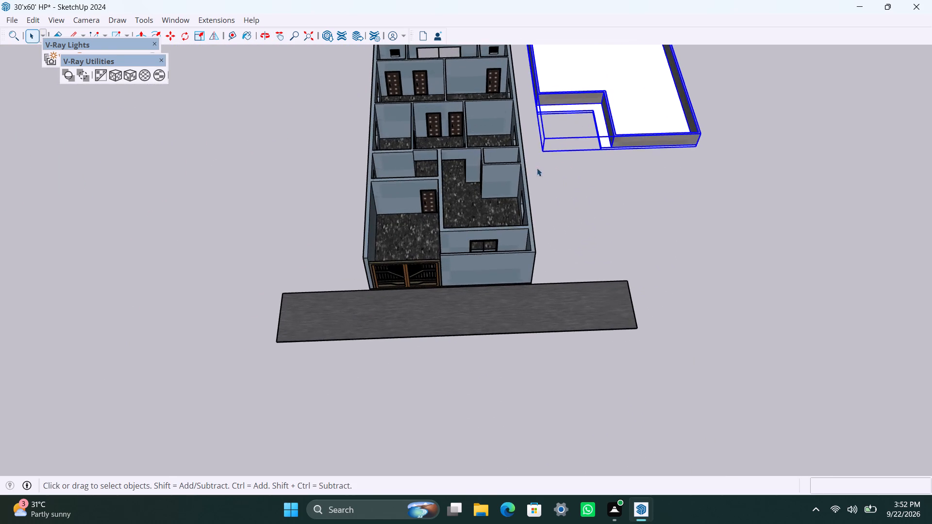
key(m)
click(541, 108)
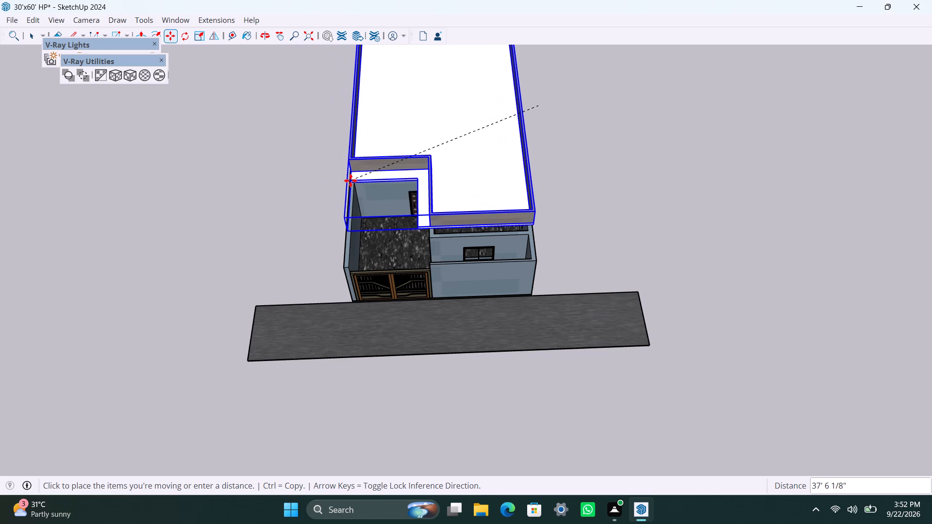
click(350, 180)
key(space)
Move the roof group off the house again, placing it clear of the walls alongside the building.
scroll(410, 236, up, 4)
middle_drag(550, 222, 482, 120)
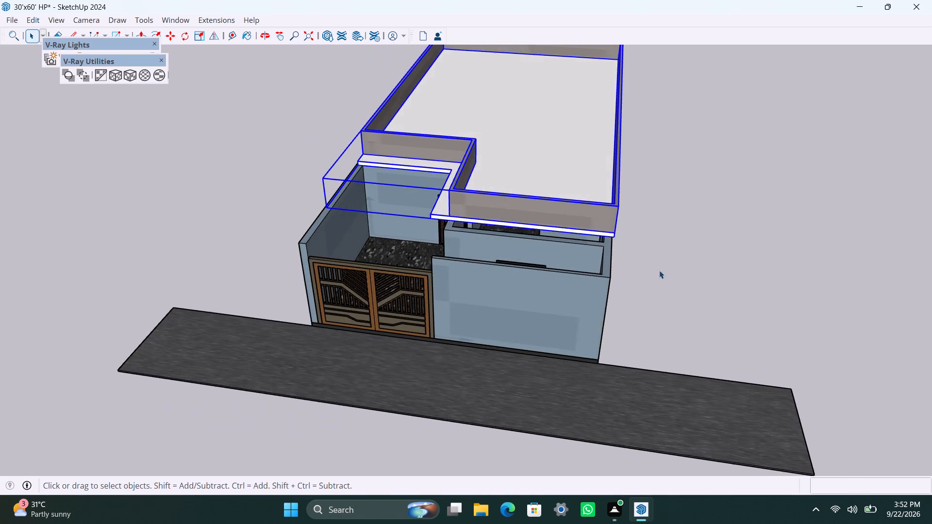
scroll(651, 267, up, 2)
scroll(482, 167, down, 10)
key(m)
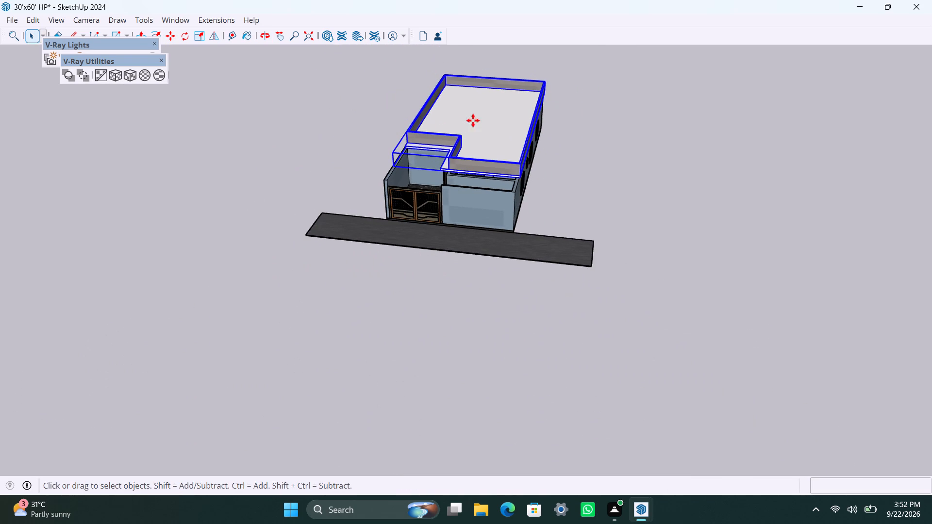
click(473, 115)
click(668, 146)
key(space)
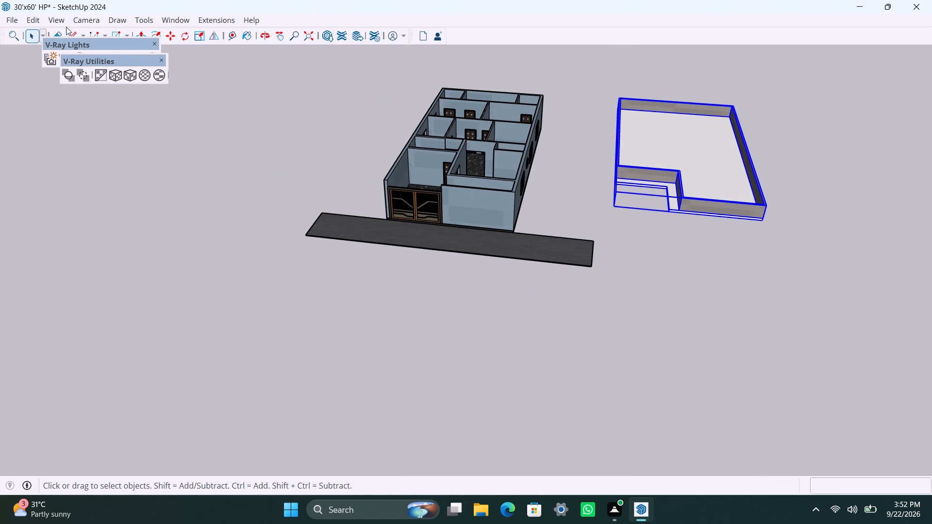
Delete all guides from the model.
click(32, 22)
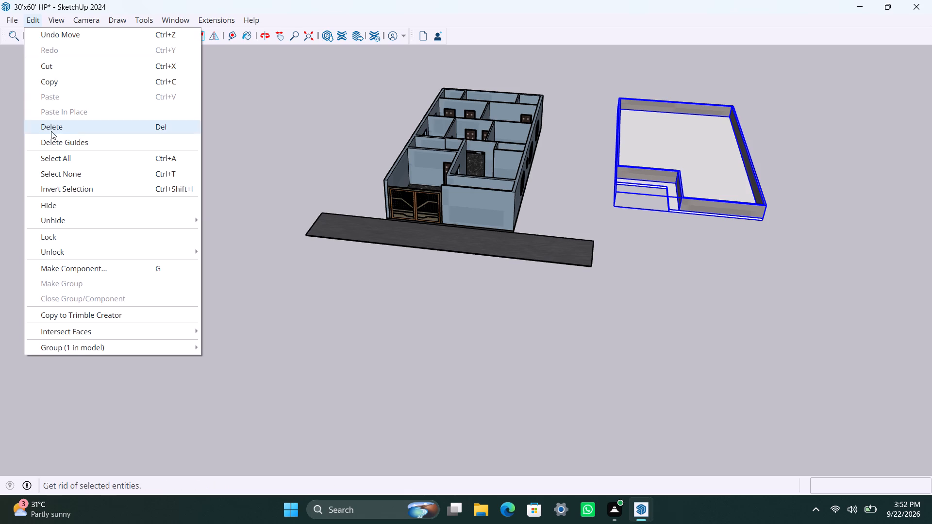
click(153, 142)
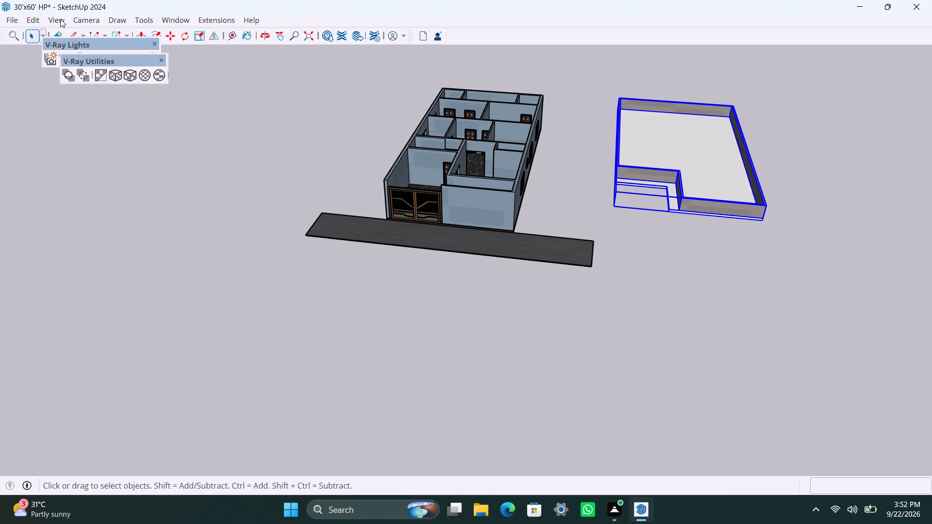
Import the Brown Tiles 240cm material from the Tiles category in Chaos Cosmos.
right_click(517, 36)
click(566, 457)
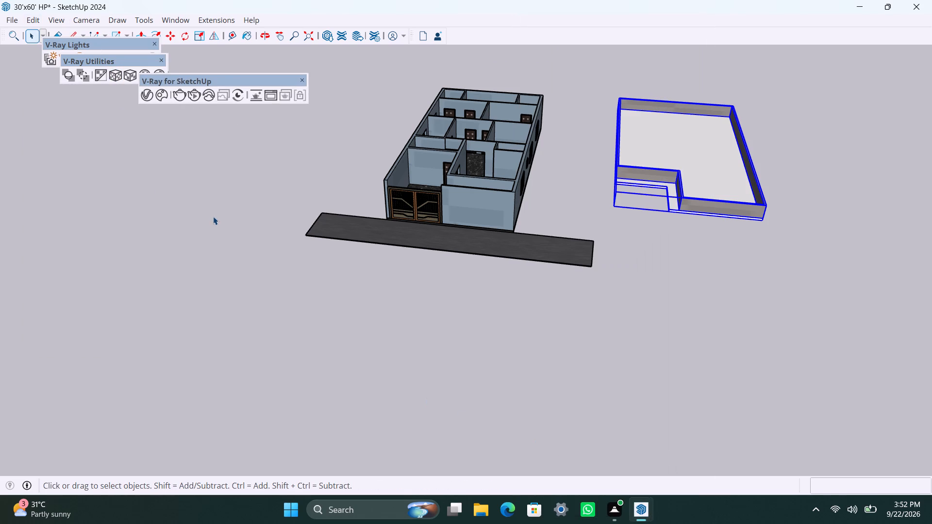
click(158, 95)
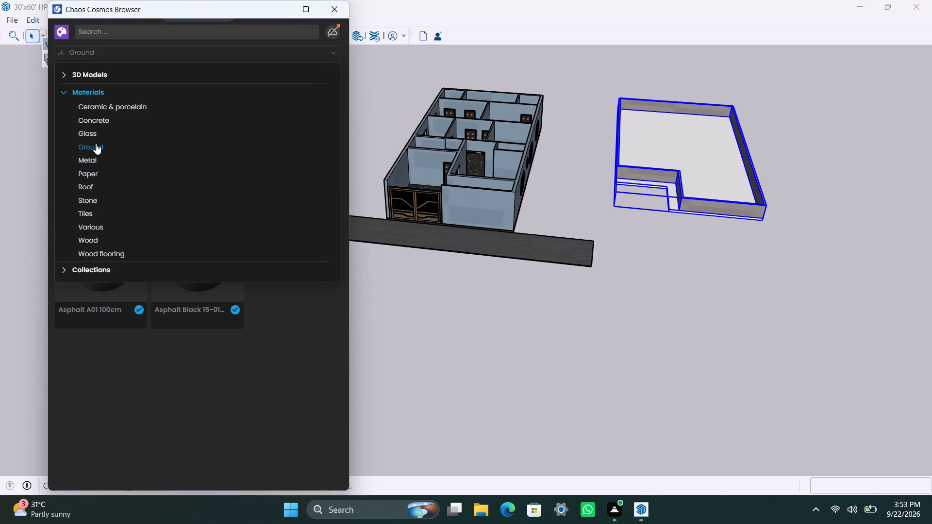
click(100, 213)
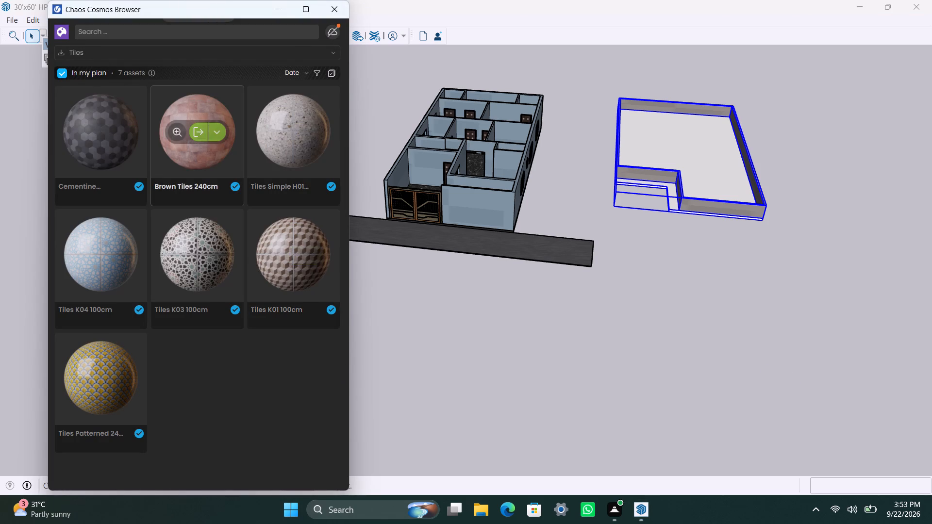
click(199, 138)
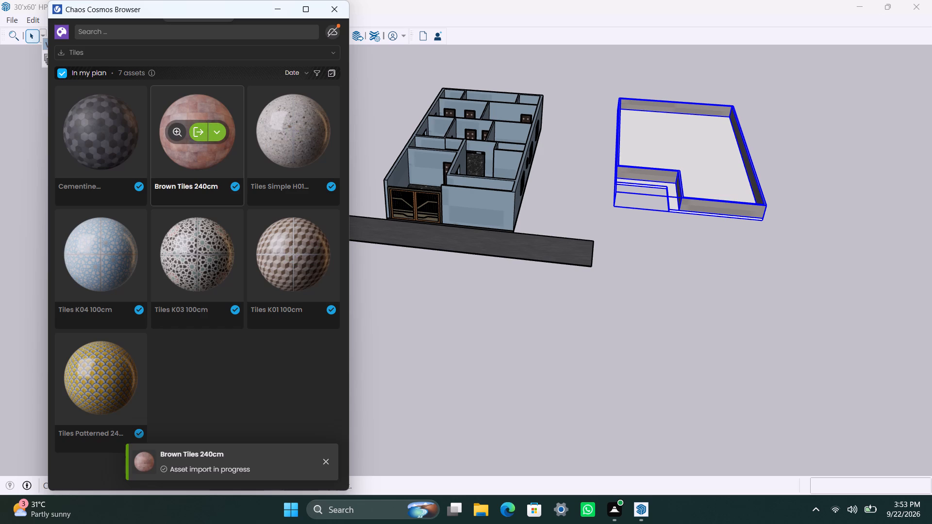
click(279, 13)
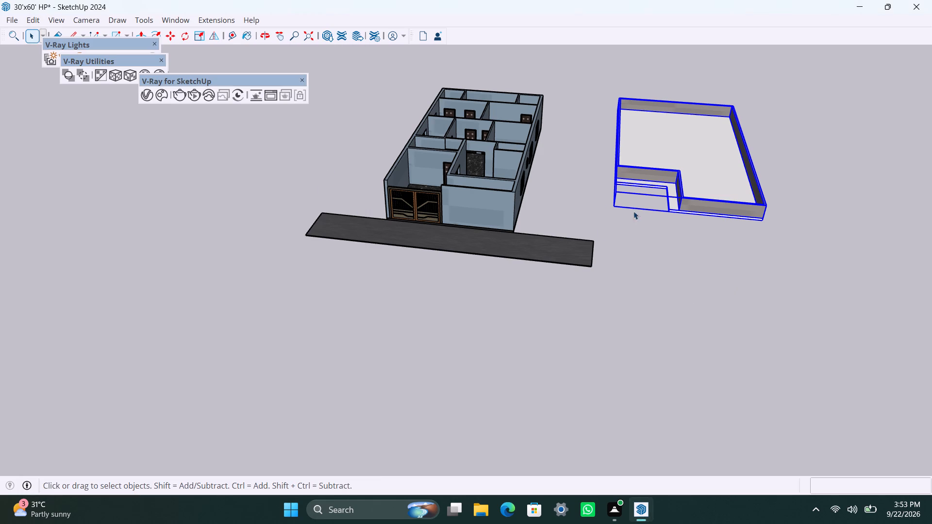
Apply Brown Tiles 240cm to the roof slab's top face inside the parapet walls.
click(150, 93)
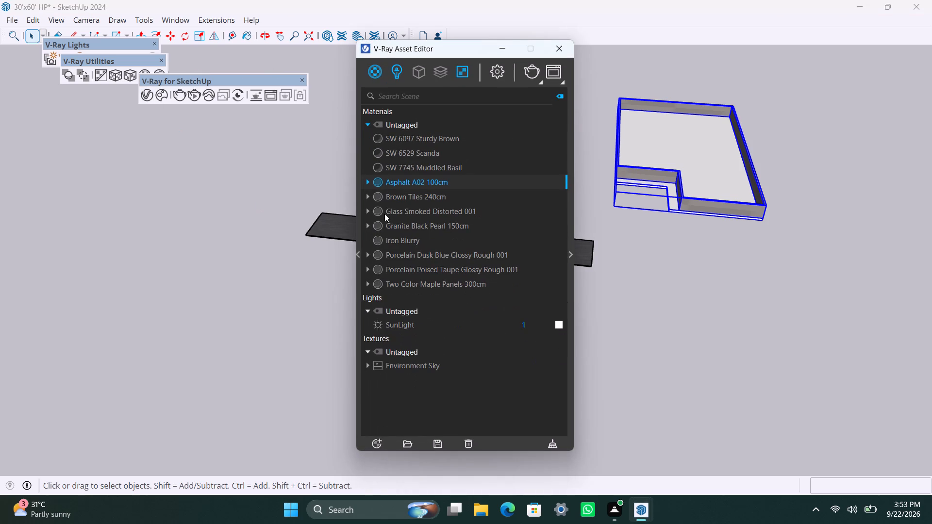
triple_click(659, 143)
click(659, 143)
scroll(659, 143, up, 3)
double_click(659, 143)
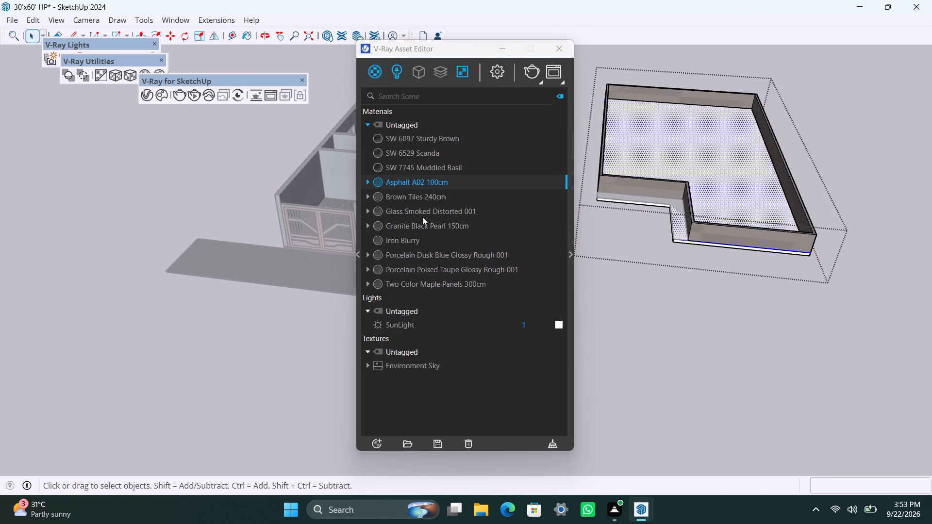
click(420, 194)
right_click(420, 194)
click(434, 213)
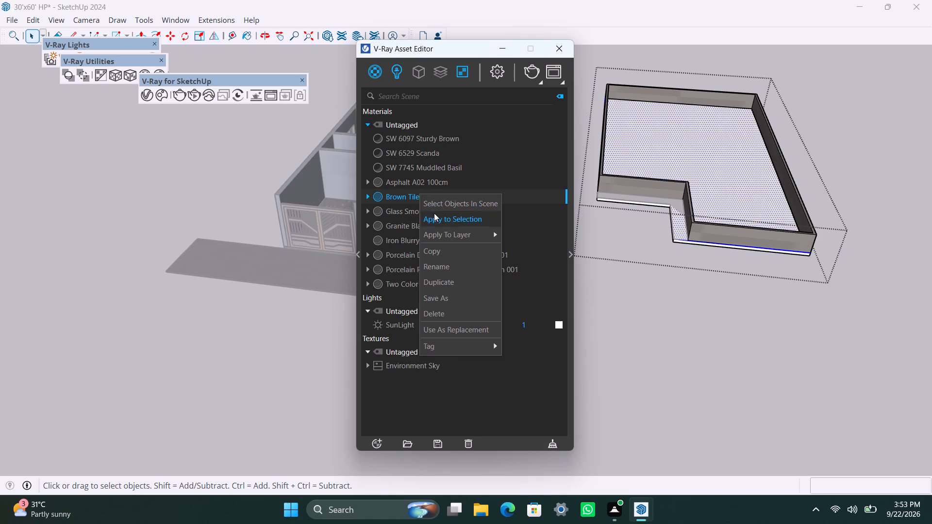
click(136, 246)
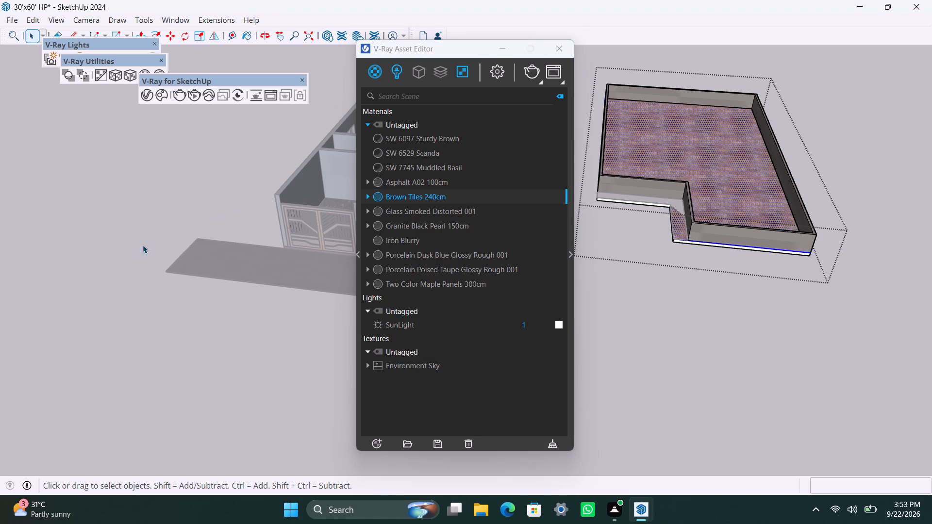
Apply Brown Tiles 240cm to the L-shaped roof ledge outside the parapet, and put away the V-Ray Asset Editor.
scroll(683, 217, up, 3)
double_click(674, 230)
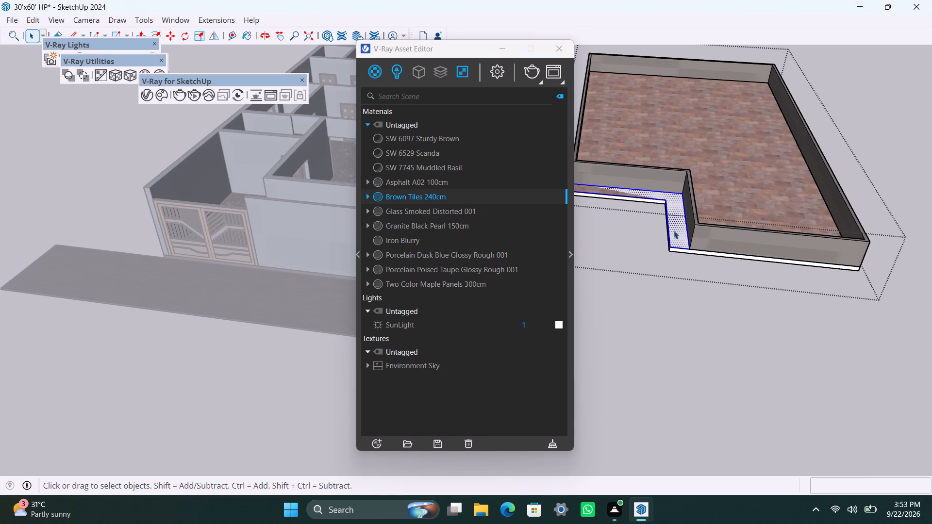
right_click(453, 201)
click(468, 224)
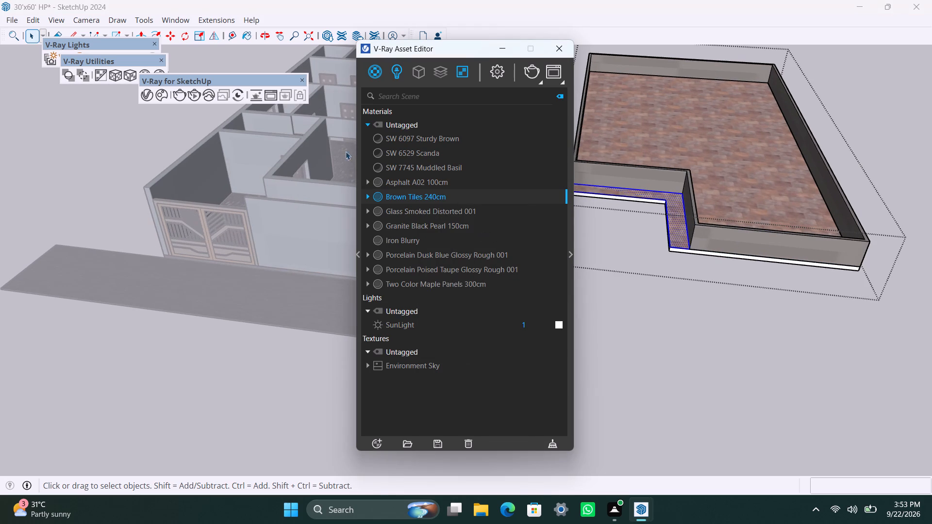
click(222, 391)
click(713, 326)
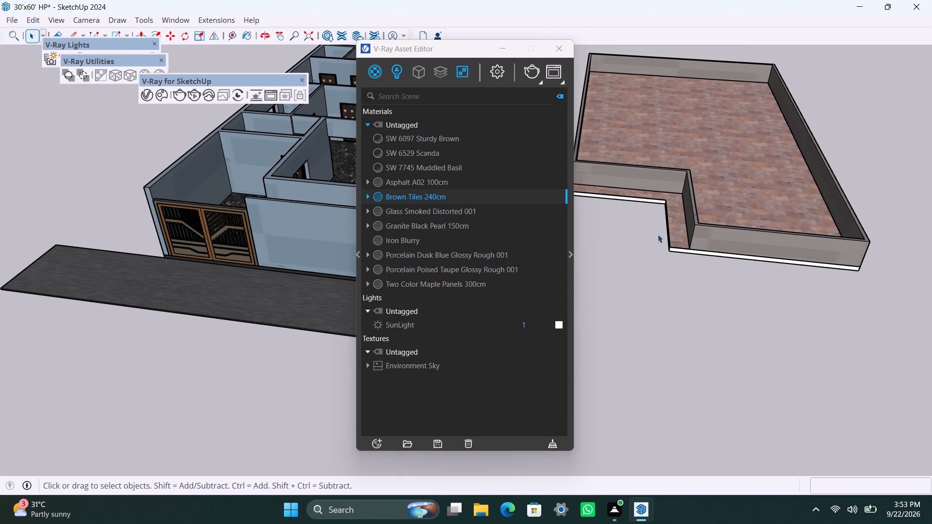
click(514, 48)
Move the tiled roof by its front corner about 51' 6" back onto the house, at the walls around the gated courtyard.
scroll(616, 211, up, 3)
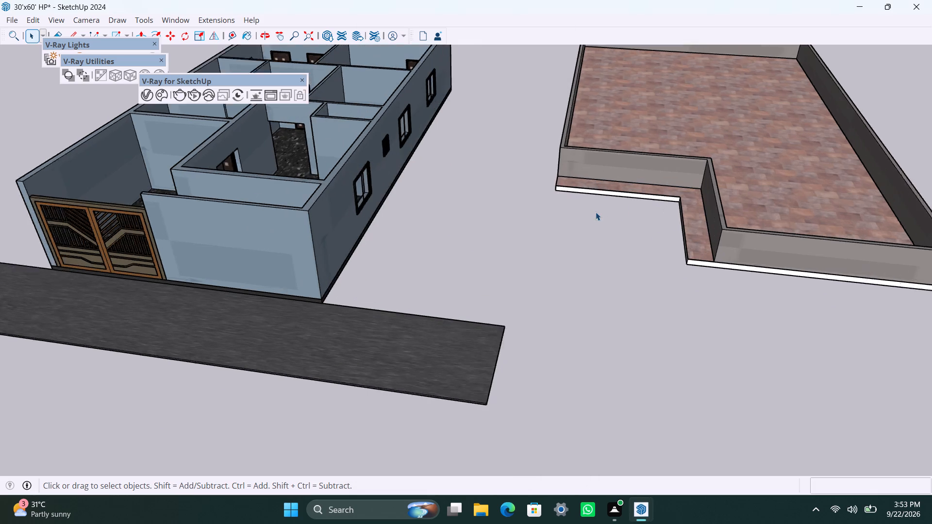
scroll(595, 234, down, 4)
middle_drag(601, 276, 631, 286)
scroll(635, 286, down, 3)
scroll(619, 212, up, 1)
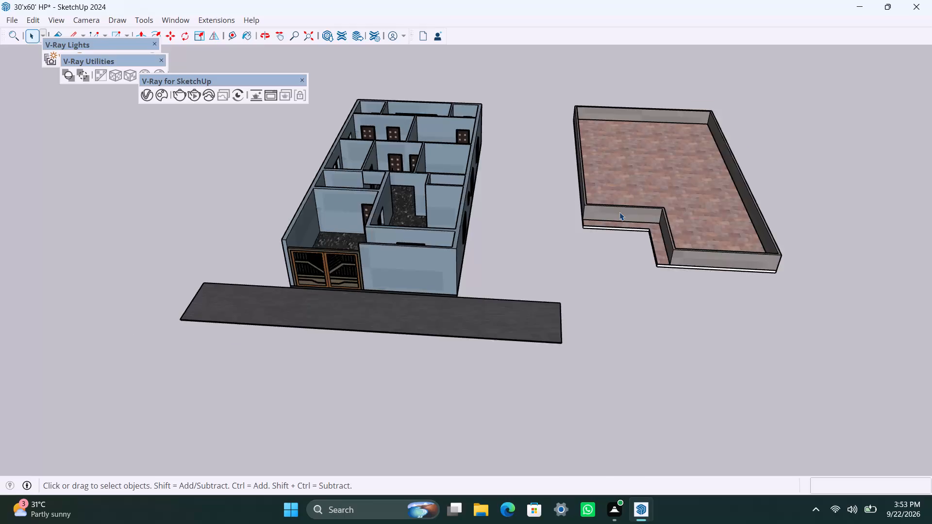
scroll(619, 212, up, 1)
key(m)
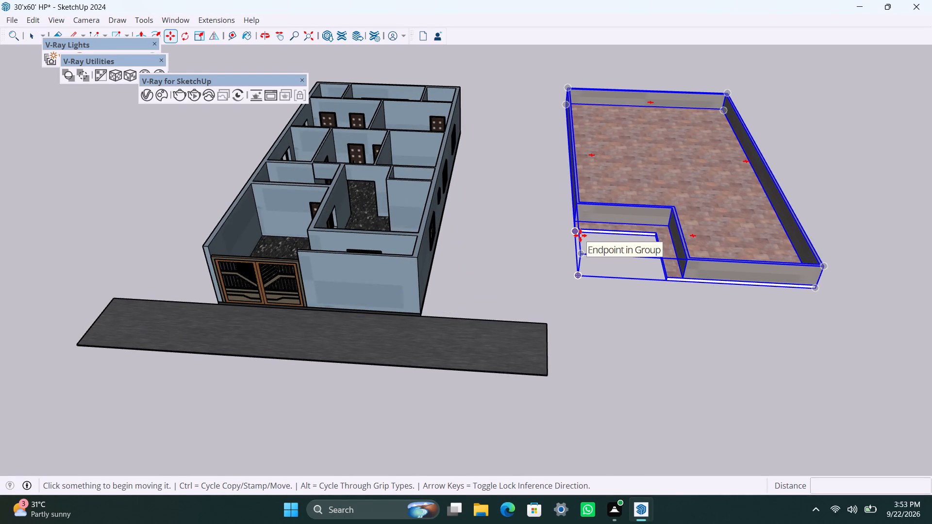
click(580, 233)
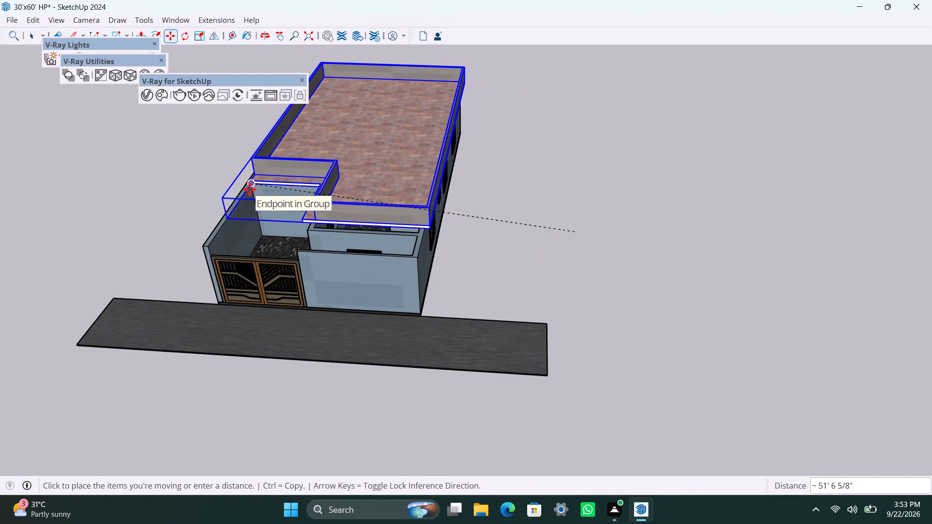
click(250, 187)
Shift the roof about 2' 3" so its front slab corner sits on the top outer edge of the windowed side wall.
scroll(292, 205, up, 4)
shift+middle_drag(522, 279, 490, 169)
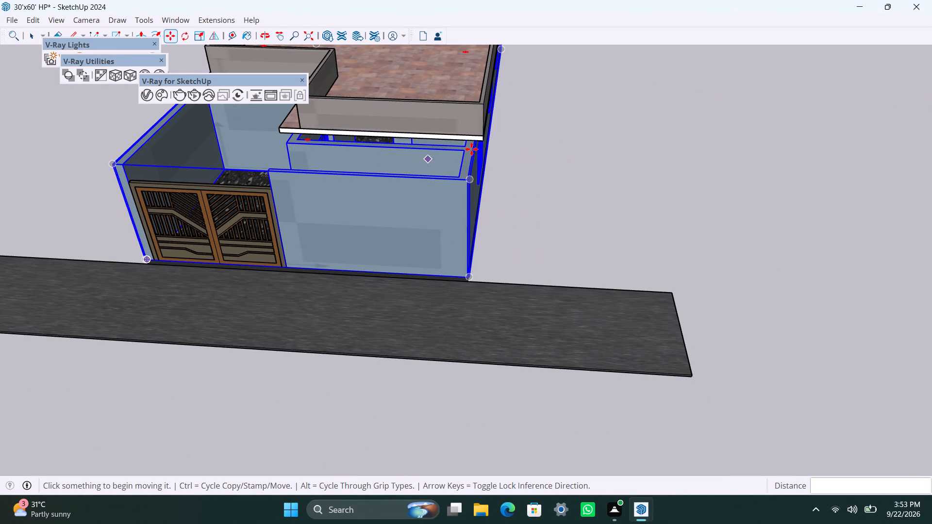
scroll(471, 149, up, 2)
scroll(480, 154, down, 5)
shift+middle_drag(516, 175, 593, 305)
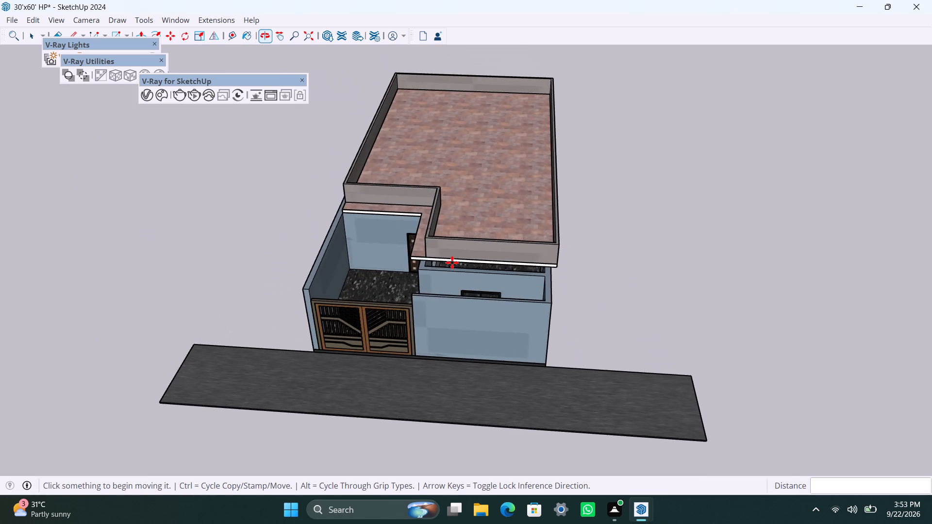
scroll(448, 261, up, 3)
middle_drag(355, 220, 598, 201)
scroll(345, 270, up, 3)
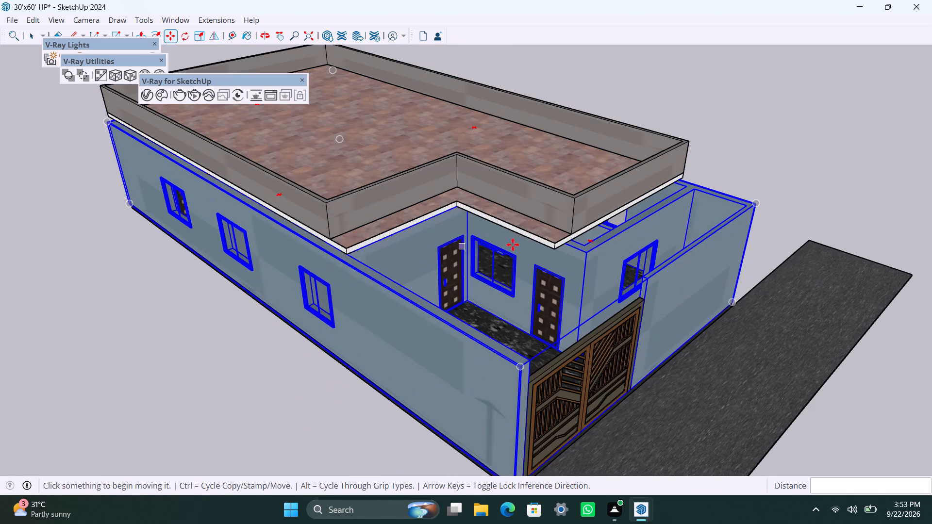
scroll(522, 242, down, 4)
middle_drag(622, 254, 127, 95)
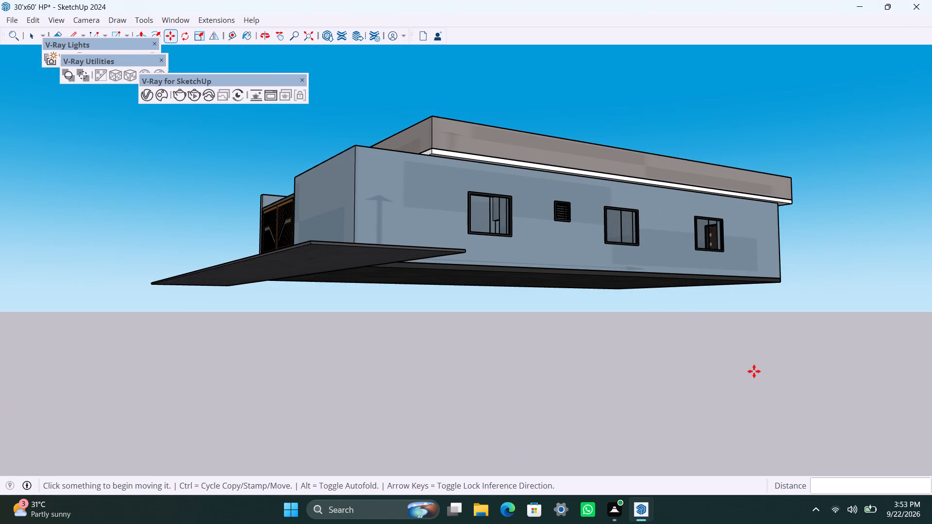
middle_drag(386, 275, 506, 428)
scroll(523, 317, up, 1)
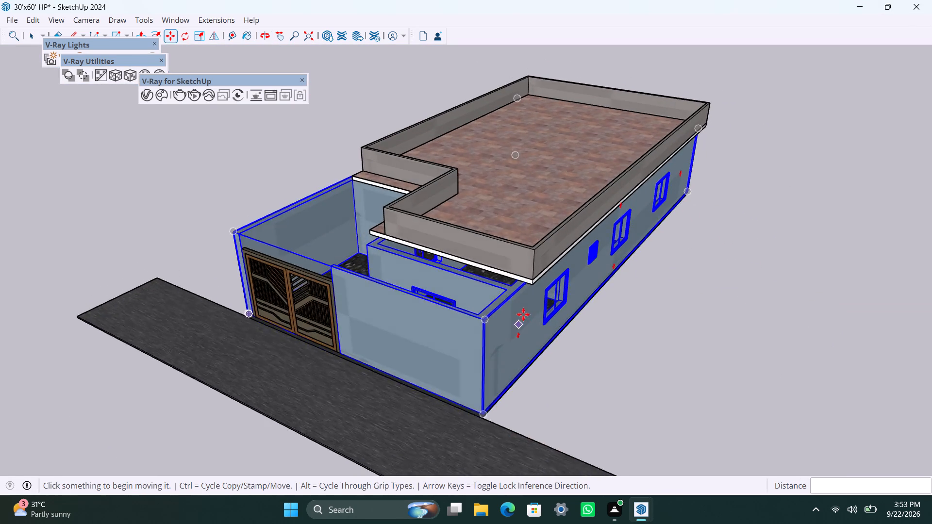
scroll(523, 314, up, 5)
click(539, 272)
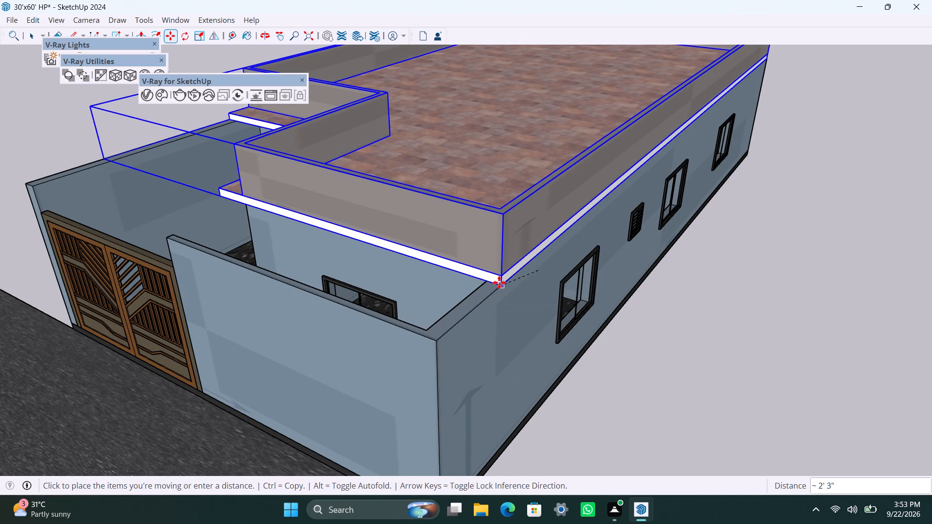
click(499, 282)
key(space)
Check the repositioned roof over the gated courtyard and save the model.
scroll(468, 279, down, 5)
middle_drag(370, 274, 633, 267)
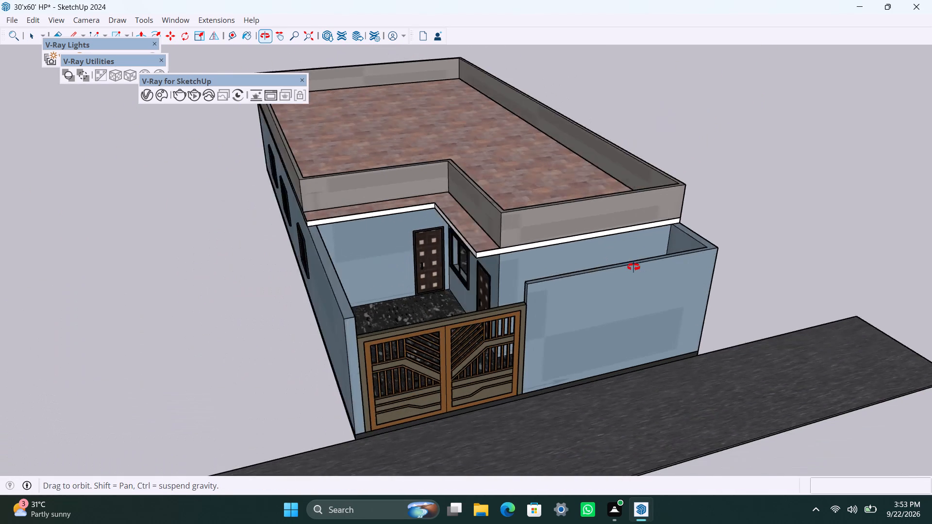
middle_drag(633, 267, 648, 249)
scroll(342, 236, up, 2)
scroll(590, 251, up, 2)
middle_drag(572, 253, 434, 241)
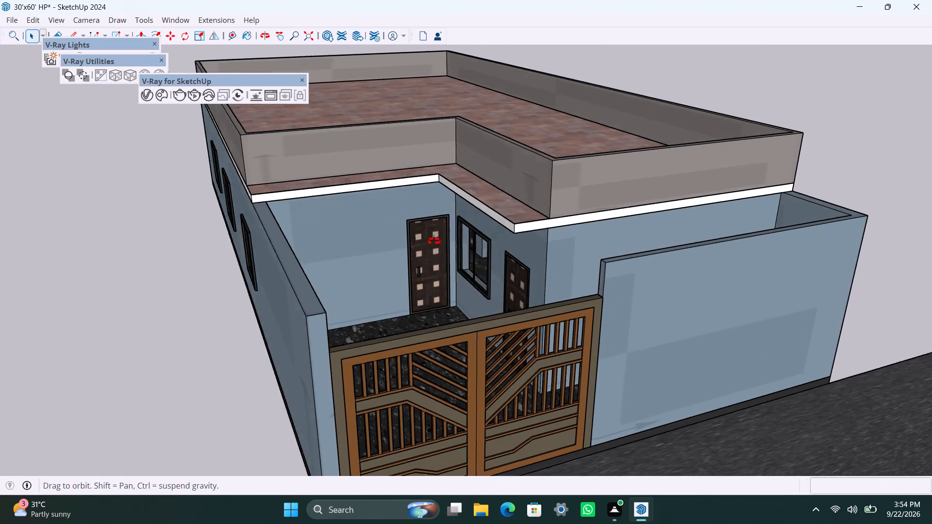
middle_drag(434, 241, 425, 240)
key(ctrl+s)
scroll(556, 323, down, 12)
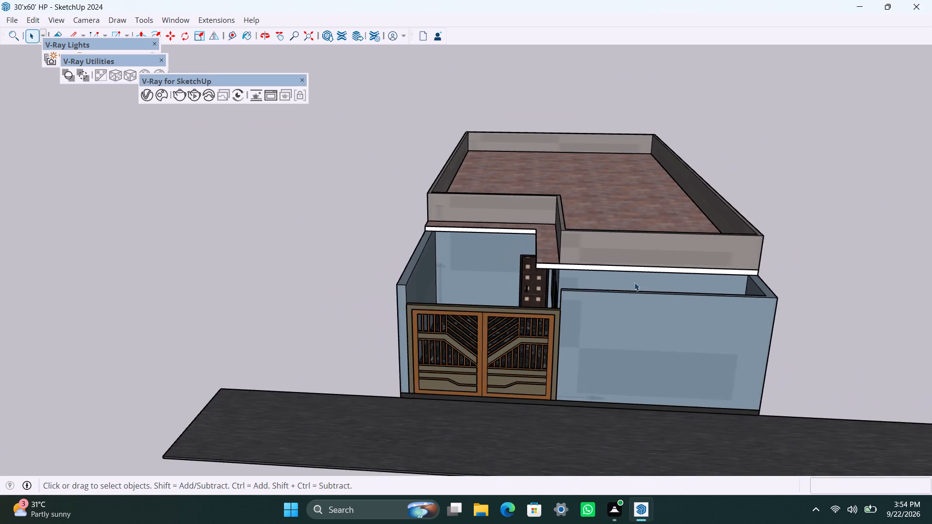
scroll(634, 282, down, 2)
key(ctrl+s)
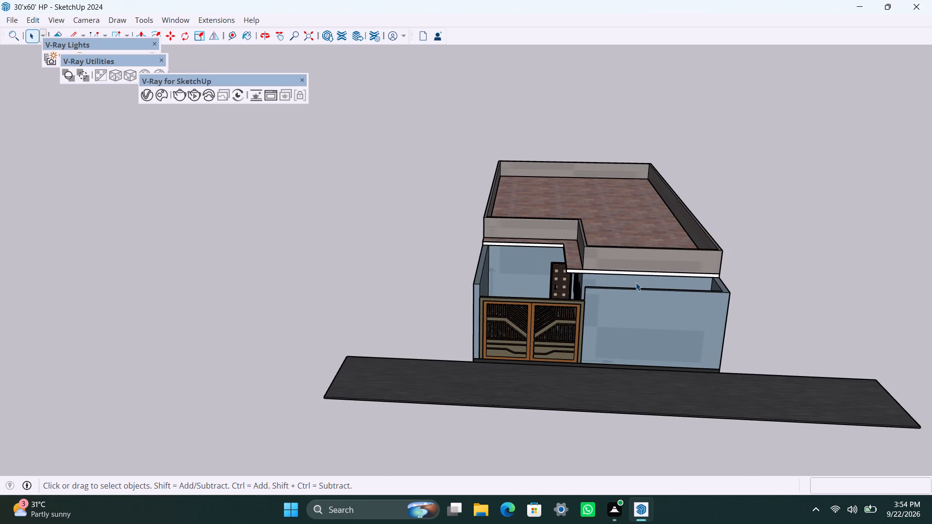
key(ctrl+s)
Examine the completed house exterior from above and from the street-facing gate side.
scroll(534, 248, down, 4)
scroll(534, 255, up, 6)
middle_drag(543, 258, 414, 343)
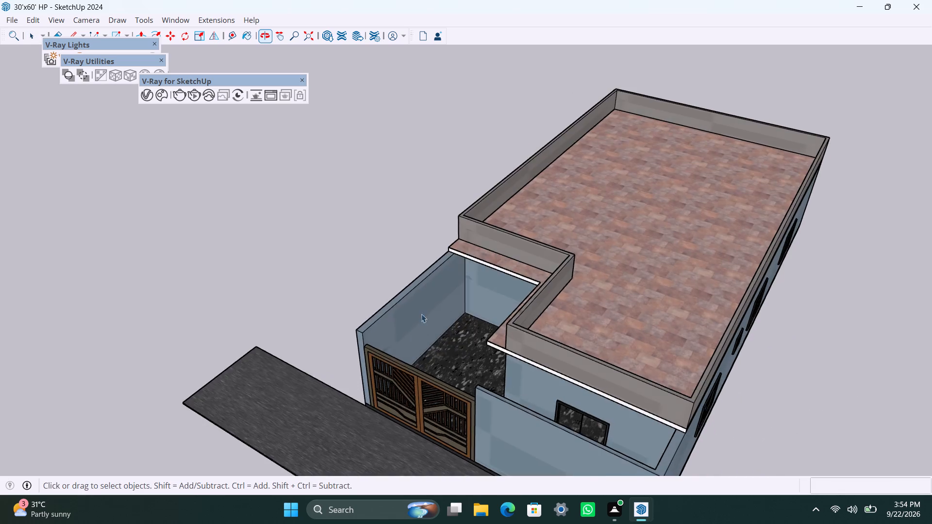
scroll(423, 308, down, 6)
middle_drag(523, 341, 626, 290)
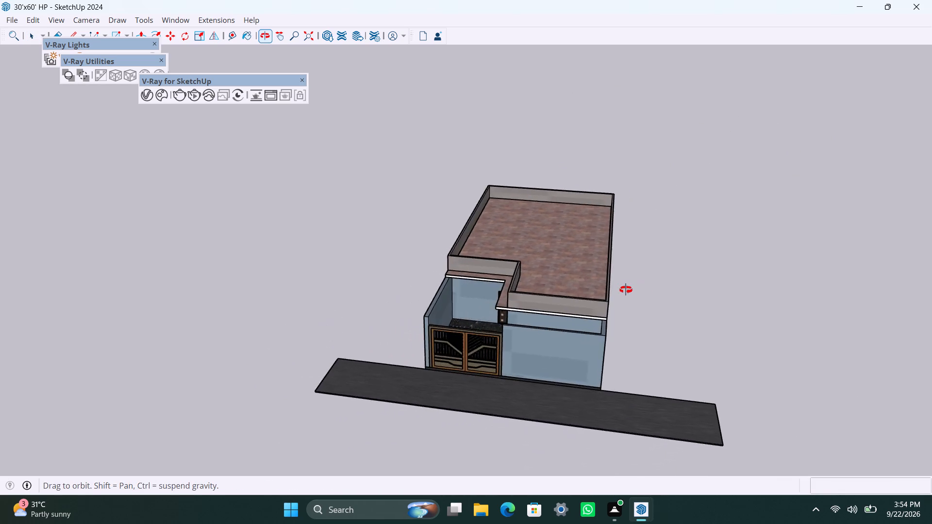
middle_drag(626, 290, 684, 317)
scroll(546, 383, up, 3)
middle_drag(518, 376, 513, 283)
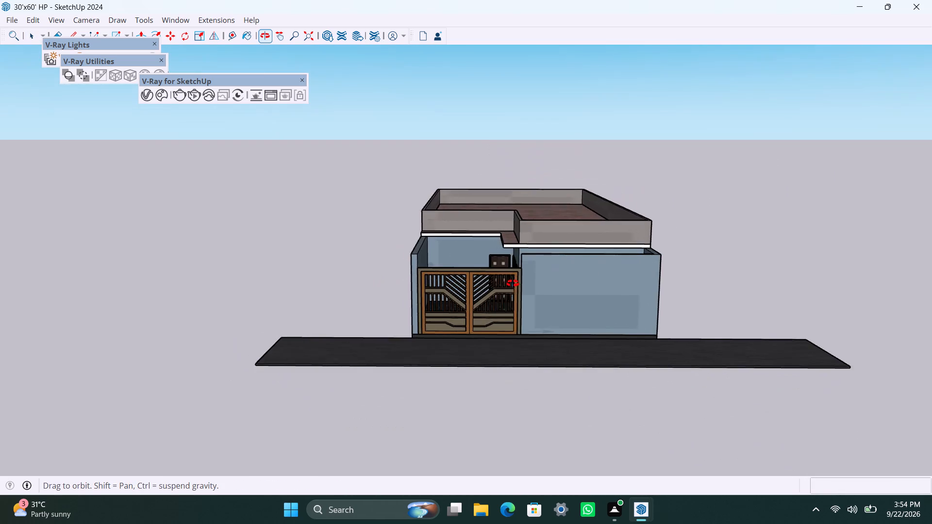
middle_drag(513, 283, 506, 282)
scroll(513, 283, up, 1)
Put away the floating V-Ray for SketchUp, V-Ray Utilities and V-Ray Lights tool sets.
click(299, 82)
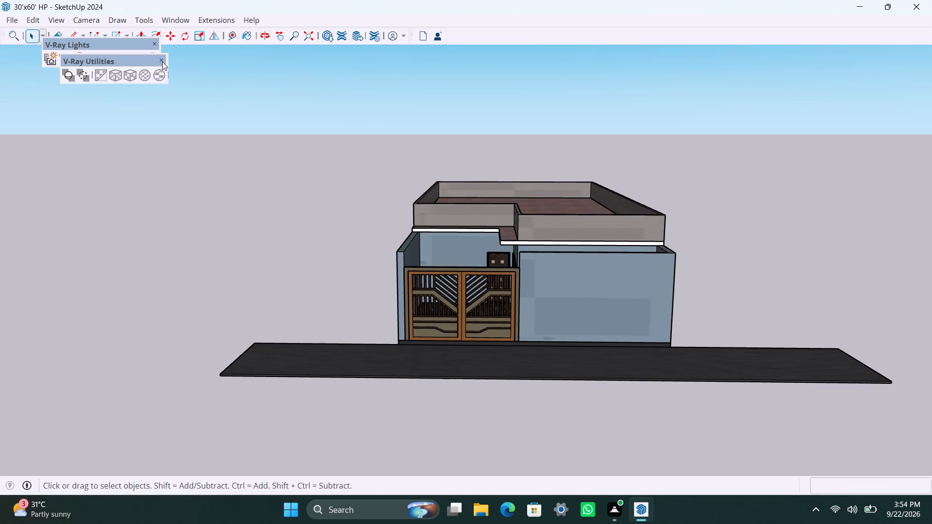
click(162, 61)
click(154, 44)
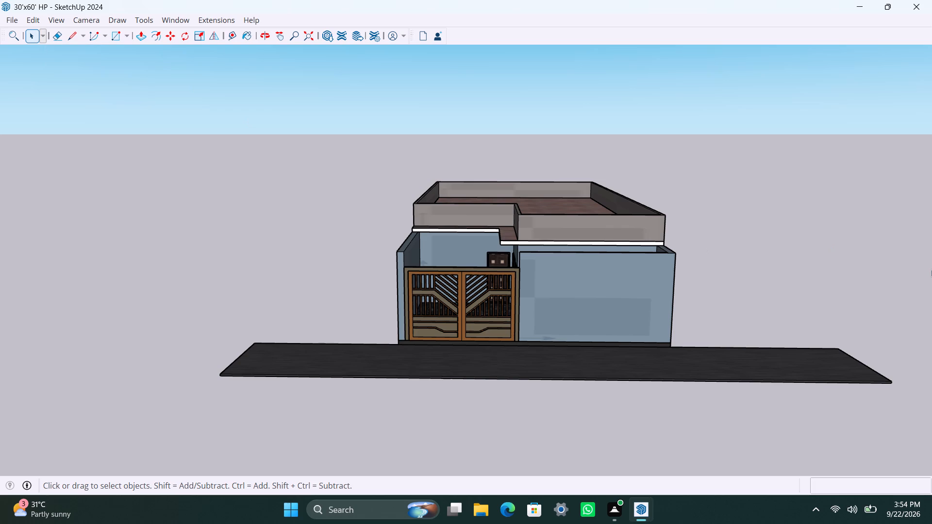
Save the model again.
key(ctrl+s)
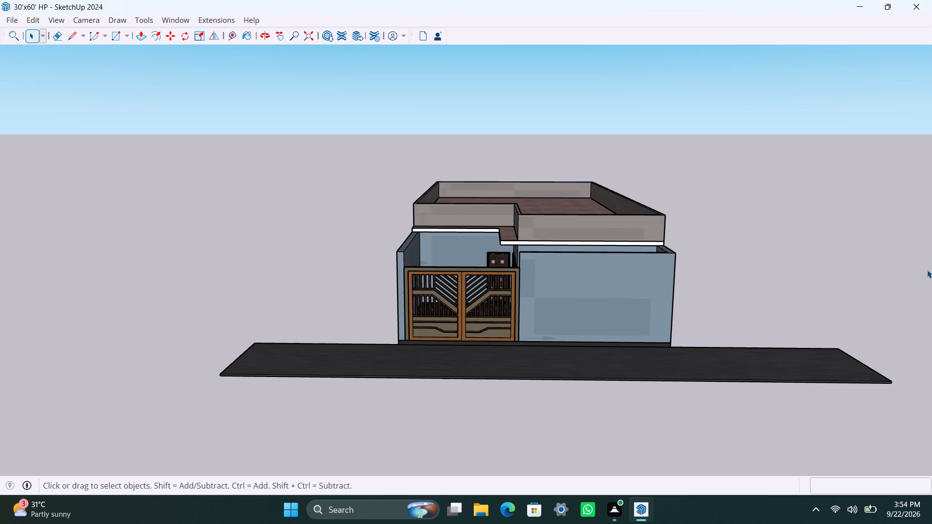
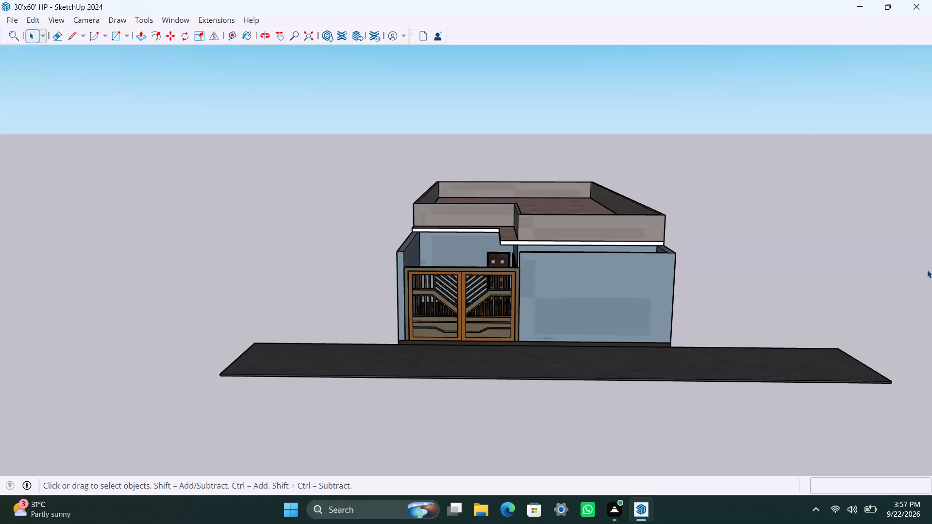
Examine the finished house from the street-facing gate side and from above its front corner.
scroll(532, 114, down, 6)
scroll(553, 338, up, 1)
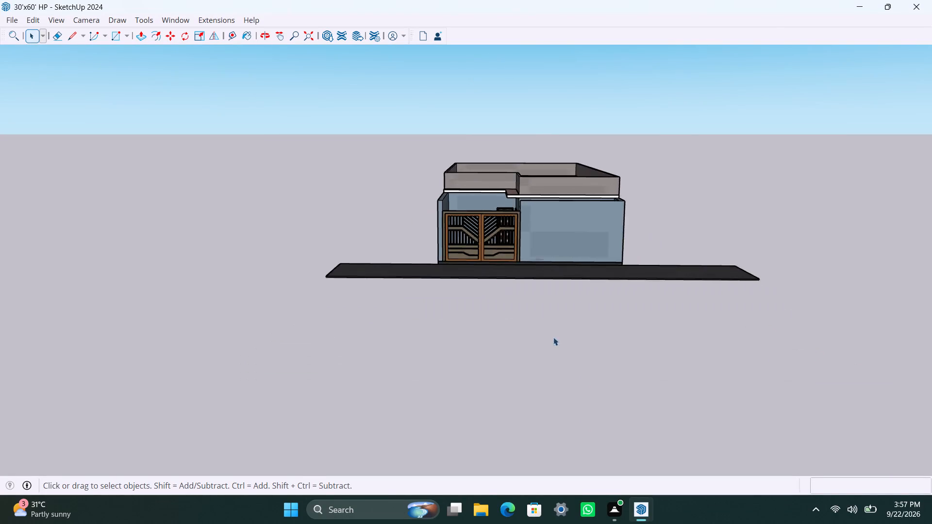
scroll(553, 337, up, 7)
middle_drag(484, 256, 379, 428)
scroll(397, 352, down, 5)
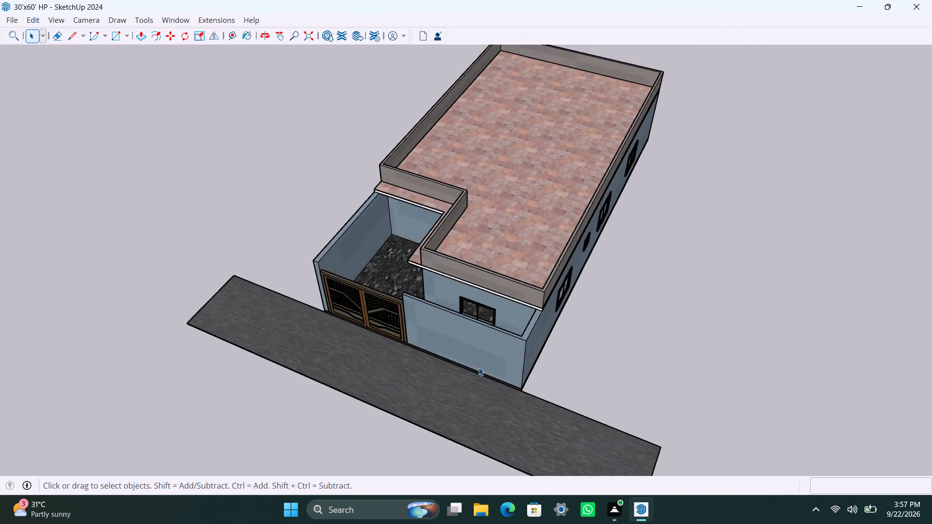
scroll(479, 367, up, 3)
middle_drag(469, 365, 424, 338)
scroll(447, 344, up, 3)
Save the house model.
key(ctrl+s)
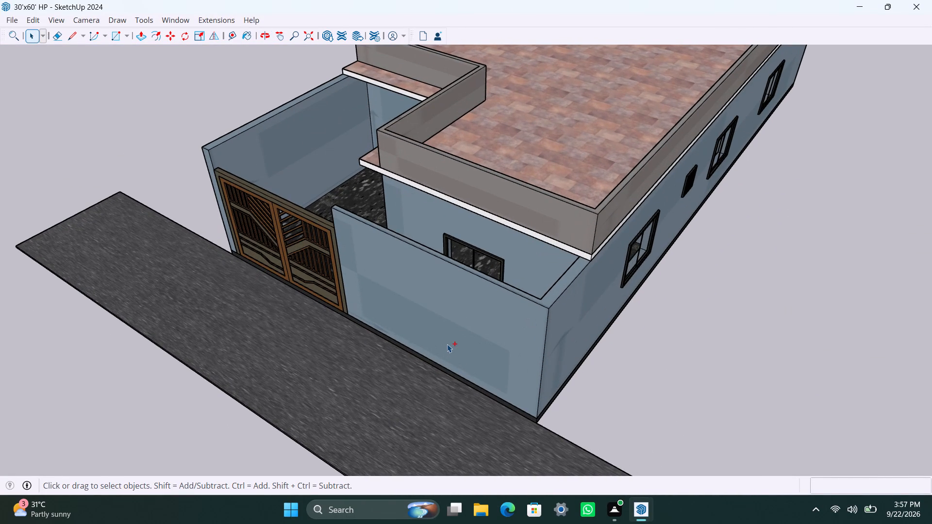
key(space)
Examine the house exterior from several angles, covering the tiled roof, gated courtyard, front boundary wall and road.
scroll(448, 345, down, 3)
middle_drag(450, 359, 748, 362)
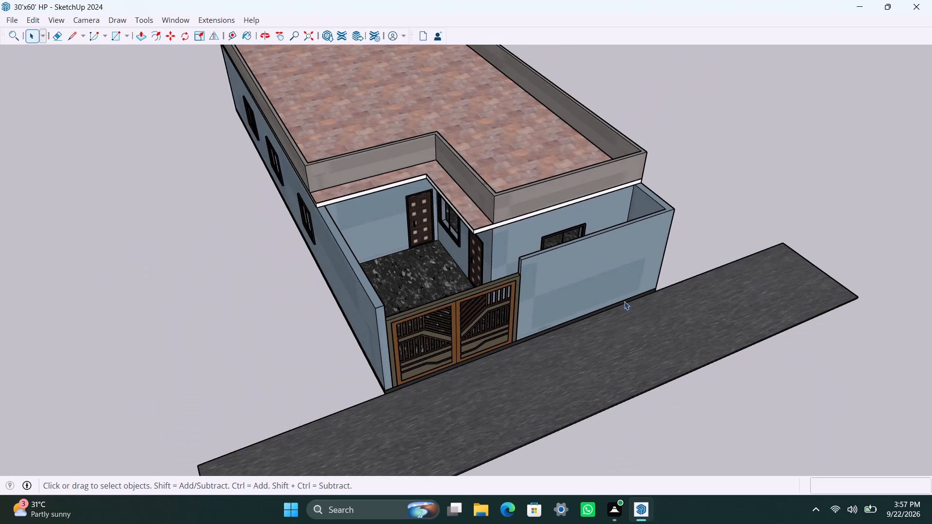
scroll(477, 267, up, 3)
scroll(433, 255, down, 5)
scroll(431, 256, up, 3)
scroll(431, 250, down, 4)
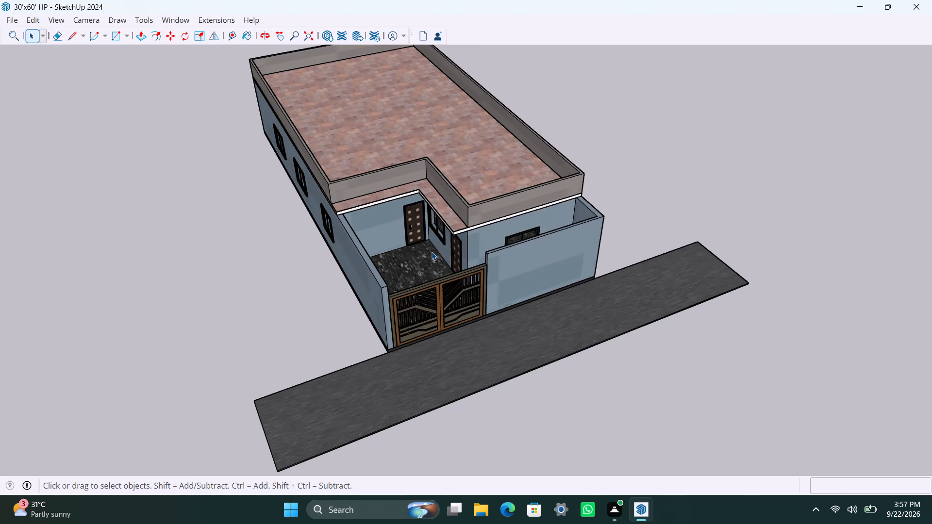
scroll(432, 252, down, 3)
scroll(432, 252, up, 3)
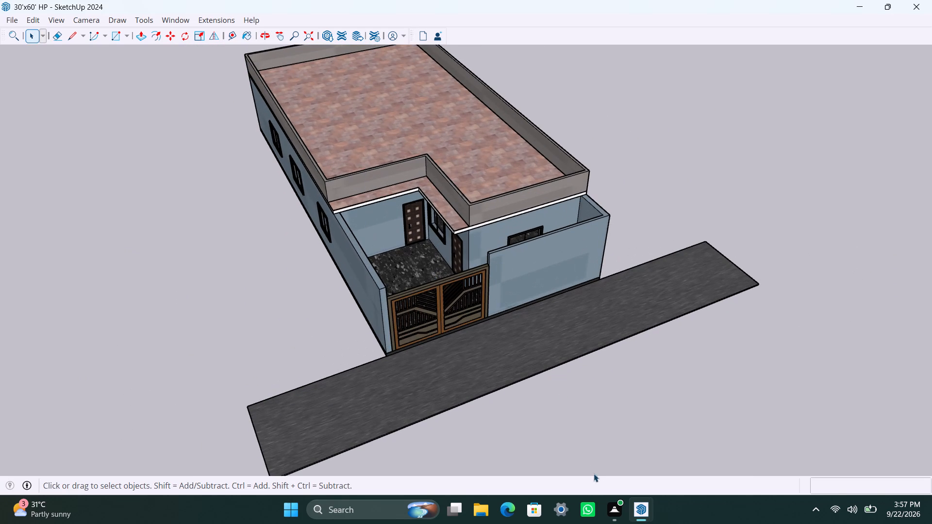
scroll(604, 353, up, 3)
scroll(413, 314, up, 3)
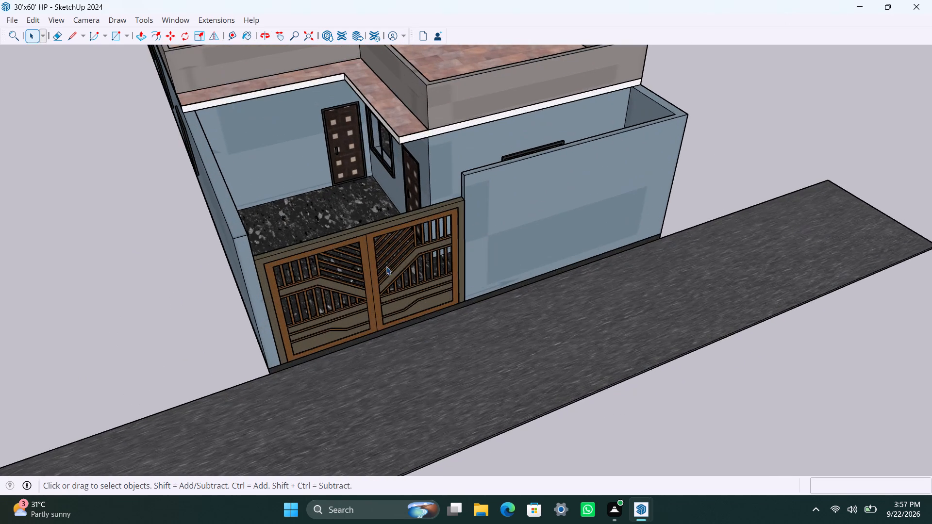
scroll(385, 263, down, 4)
shift+middle_drag(489, 327, 494, 387)
scroll(504, 356, down, 4)
middle_drag(558, 342, 529, 346)
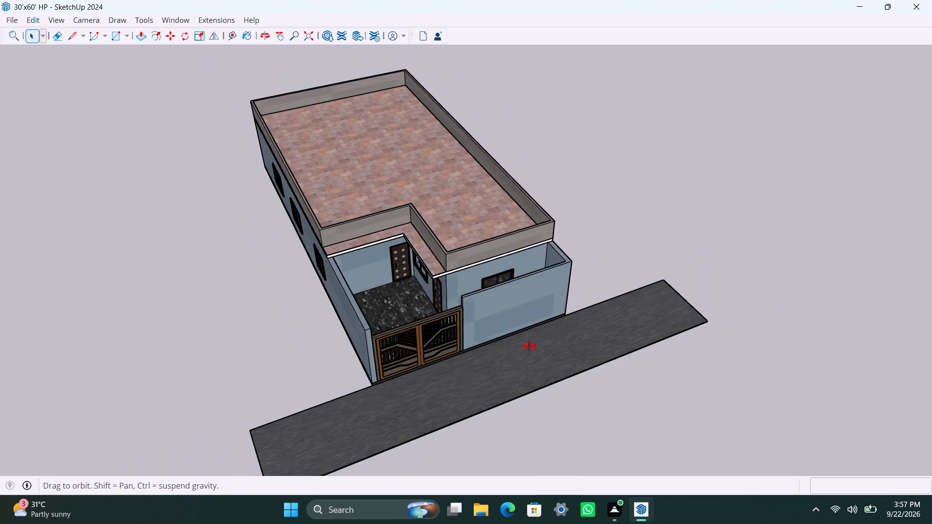
middle_drag(529, 346, 414, 467)
scroll(449, 371, up, 7)
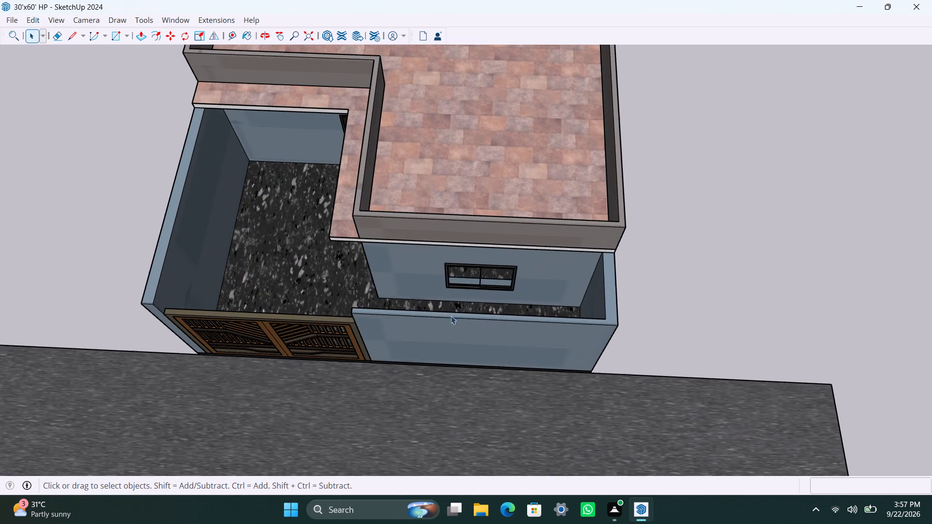
scroll(361, 262, down, 4)
middle_drag(331, 272, 331, 151)
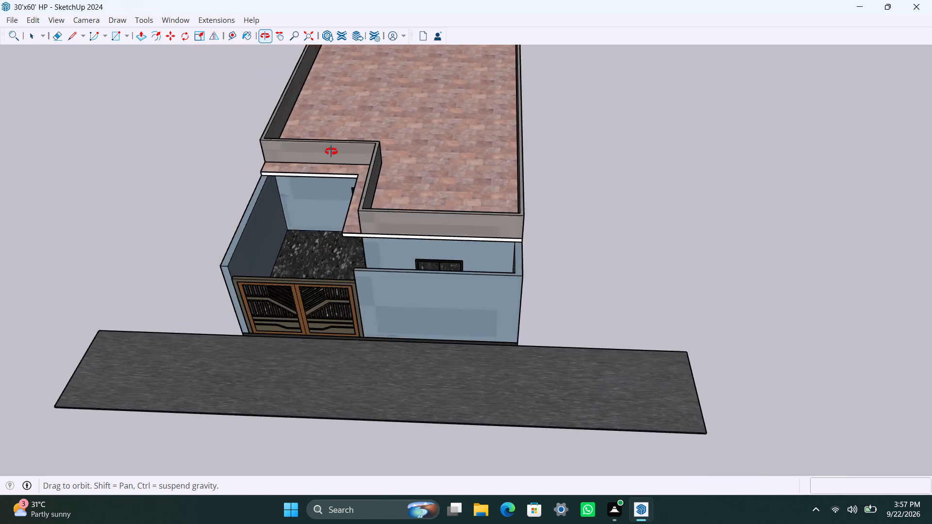
middle_drag(331, 151, 326, 245)
scroll(324, 237, up, 4)
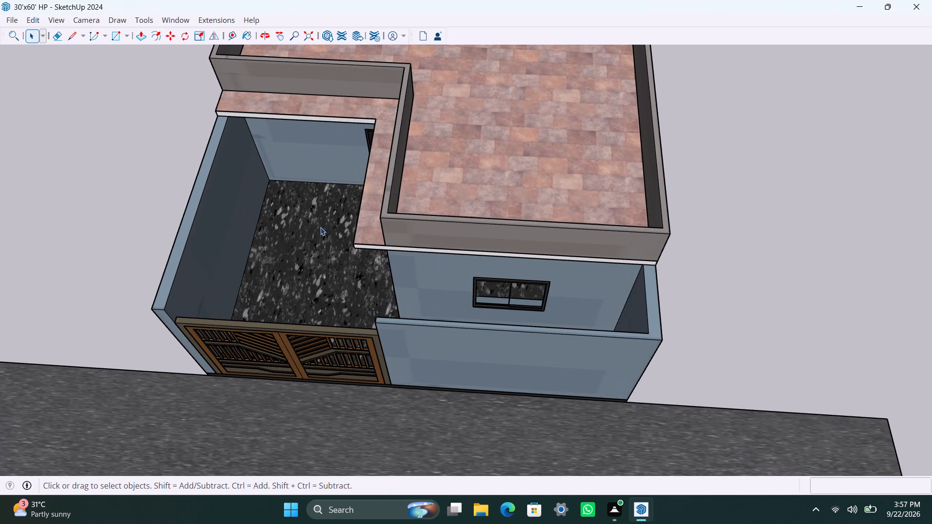
Minimise the 30'x60' house model window.
click(868, 5)
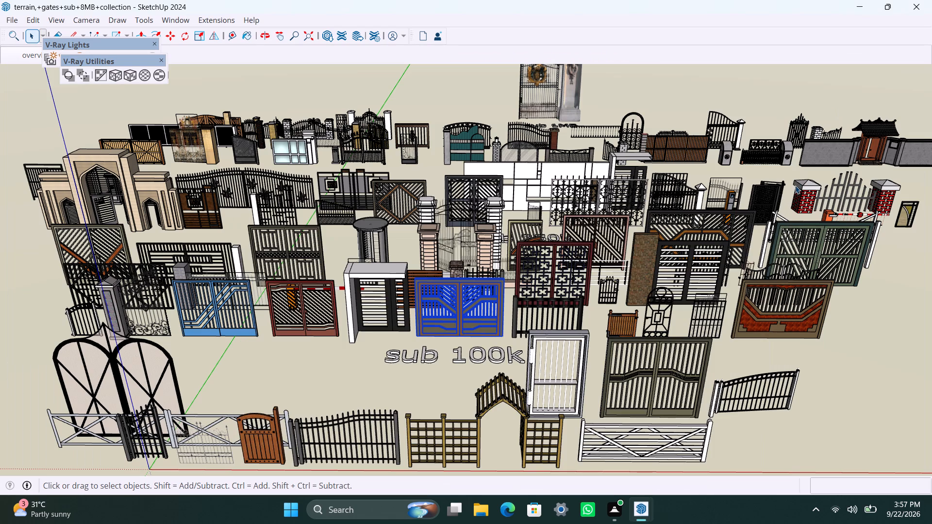
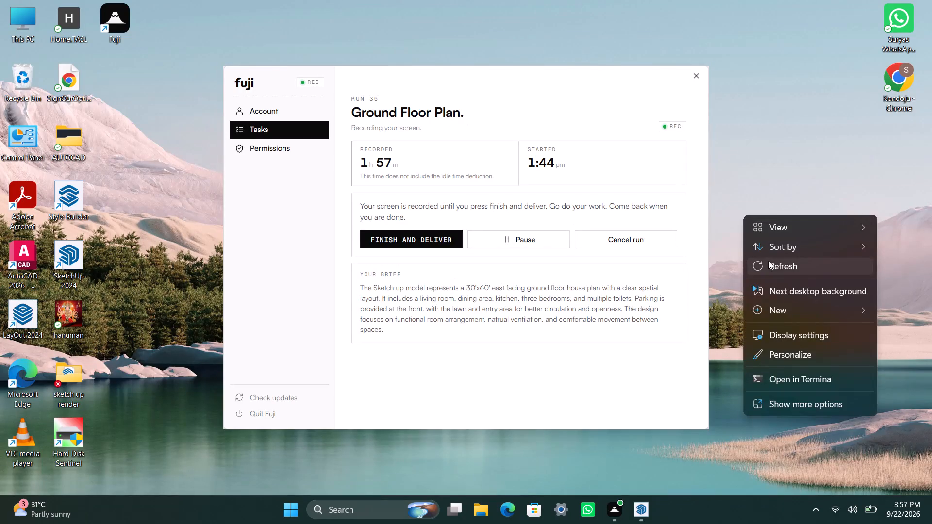
Switch back to the 30'x60' house model in SketchUp and close the V-Ray Asset Editor.
click(768, 261)
click(640, 512)
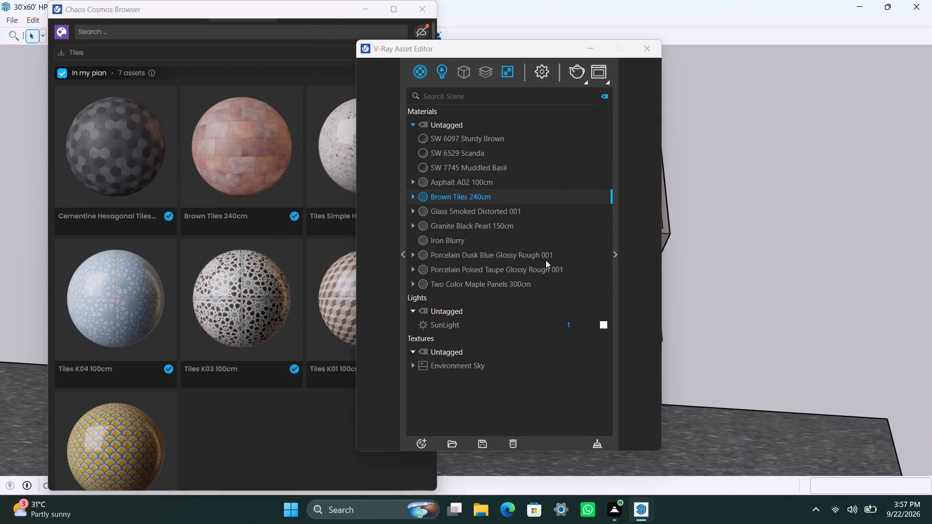
click(640, 44)
Change the Chaos Cosmos asset category from Tiles to 3D Models.
scroll(147, 267, down, 3)
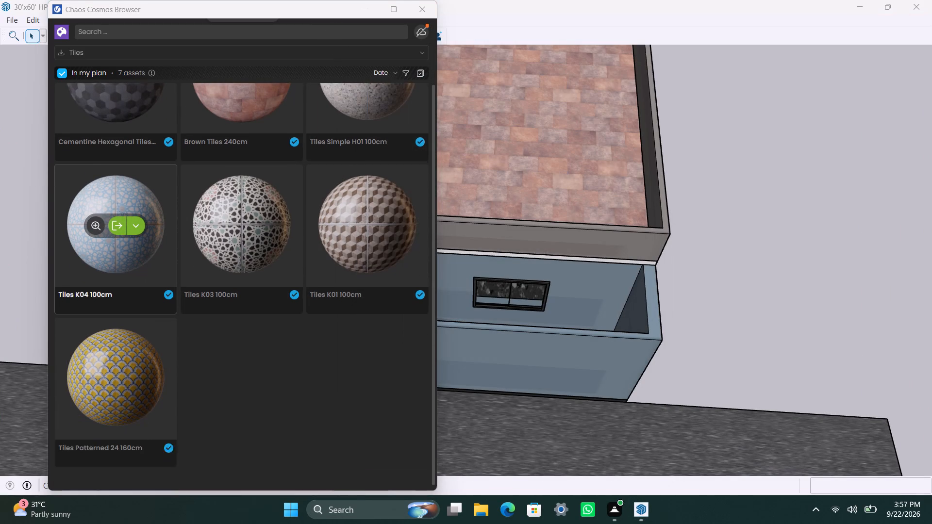
scroll(150, 272, up, 5)
scroll(154, 218, down, 3)
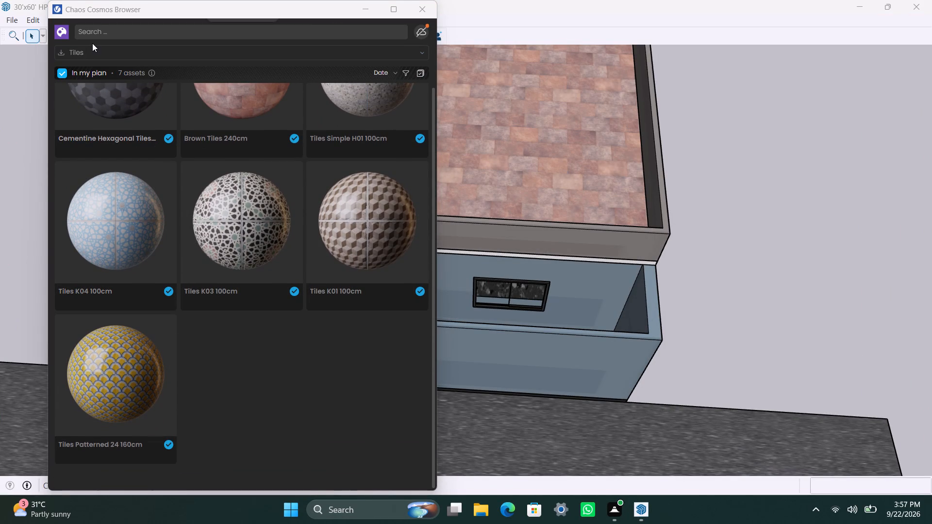
click(109, 54)
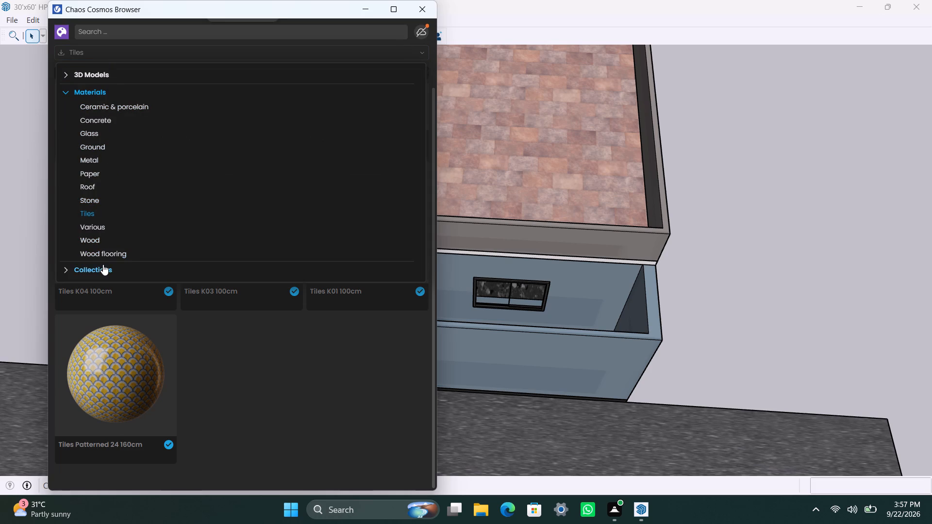
click(98, 78)
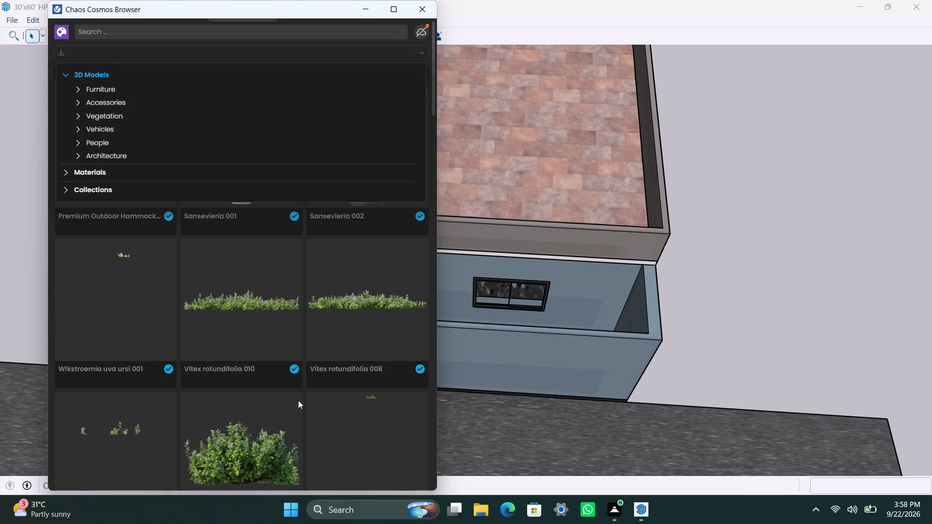
Look through the Cosmos 3D models for plants, trees, furniture, people, doors and vehicles that could furnish the house.
scroll(289, 339, down, 7)
scroll(326, 283, down, 5)
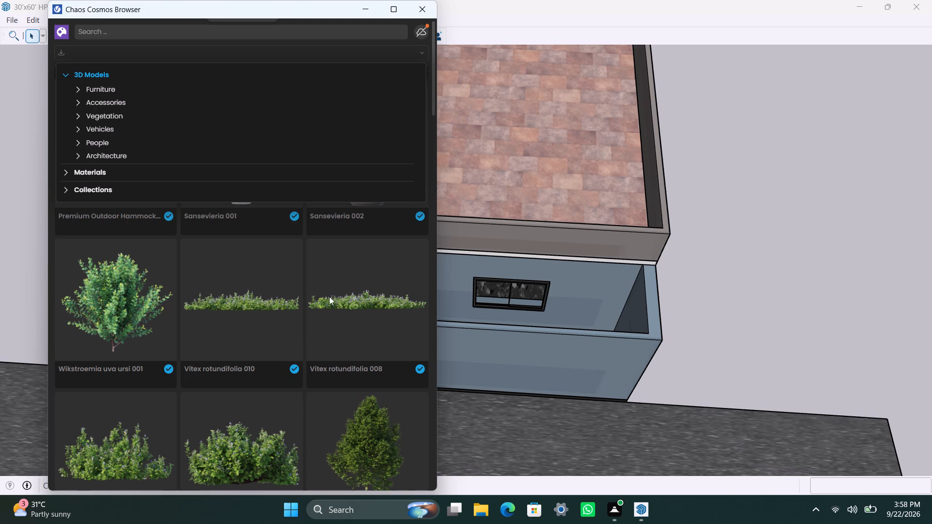
scroll(339, 322, up, 4)
drag(435, 100, 436, 114)
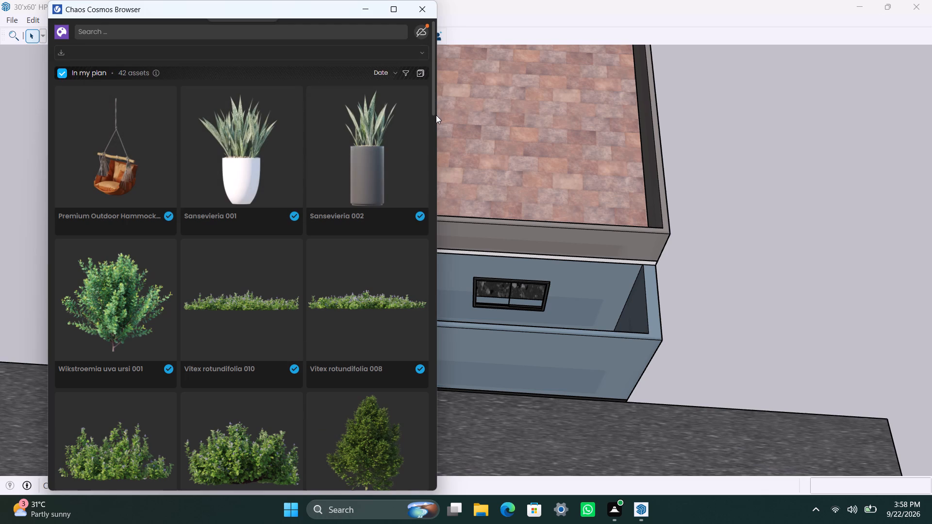
drag(435, 111, 432, 172)
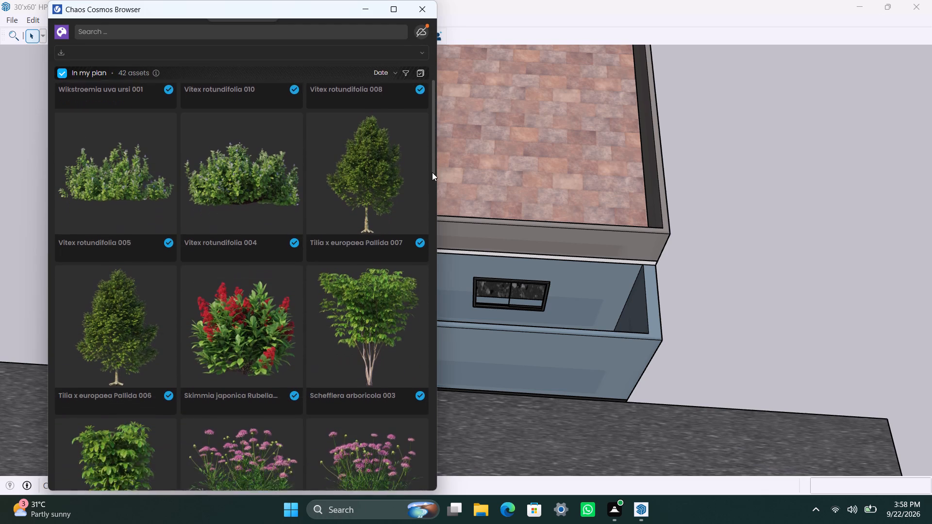
drag(432, 172, 432, 188)
drag(435, 180, 439, 189)
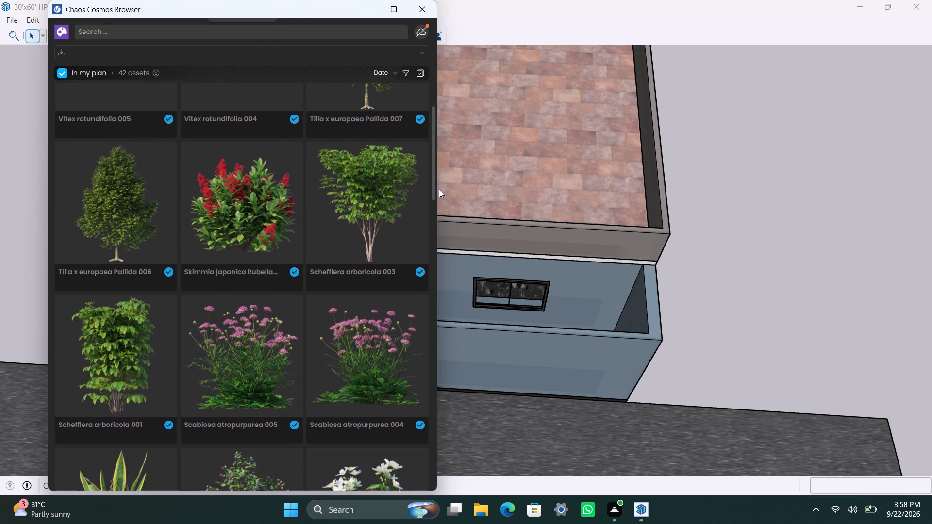
drag(439, 189, 436, 230)
drag(432, 230, 432, 234)
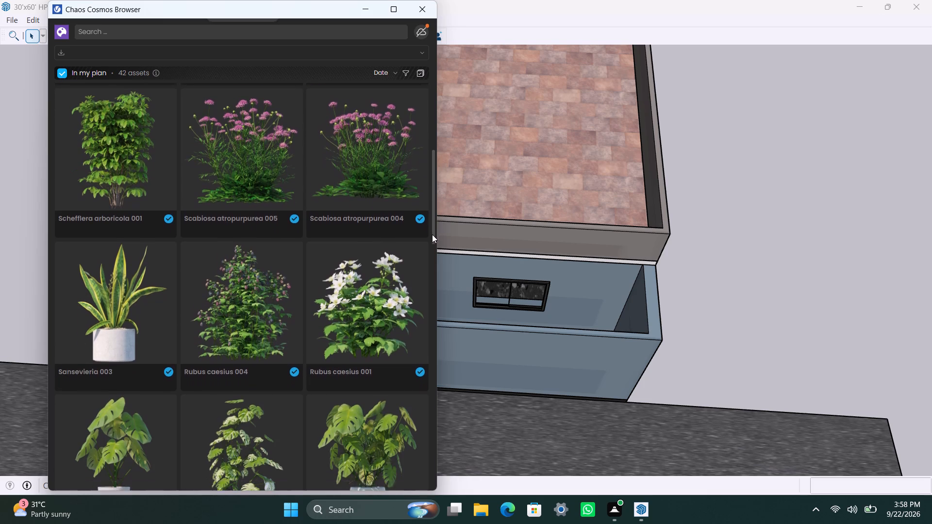
drag(432, 234, 432, 263)
drag(433, 246, 436, 248)
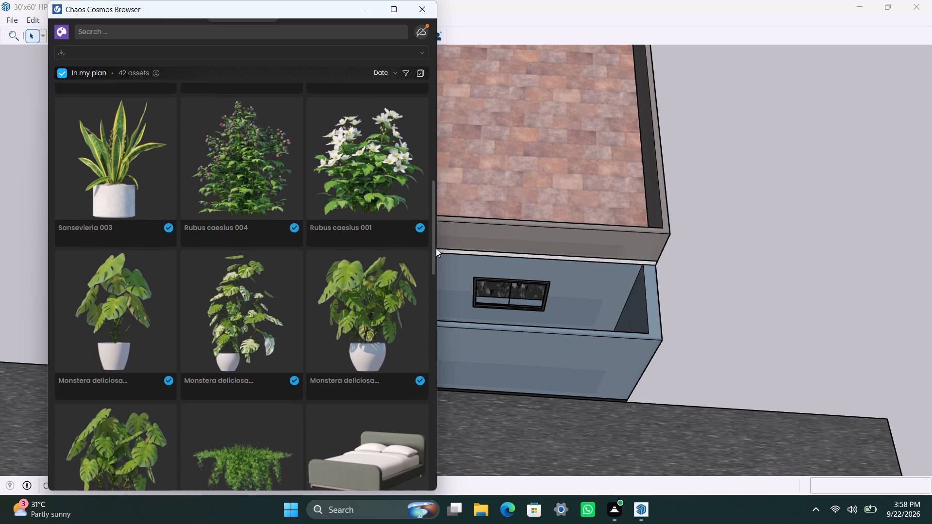
drag(436, 248, 411, 391)
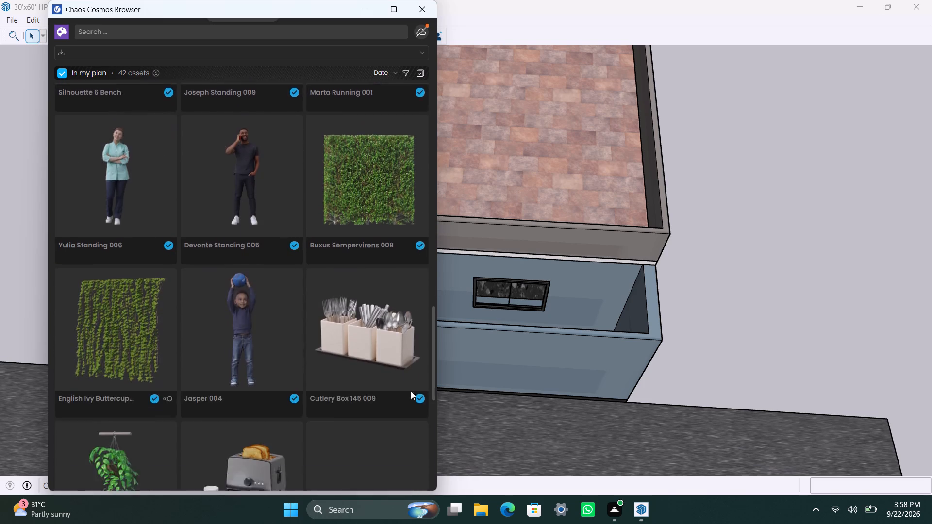
drag(411, 391, 409, 482)
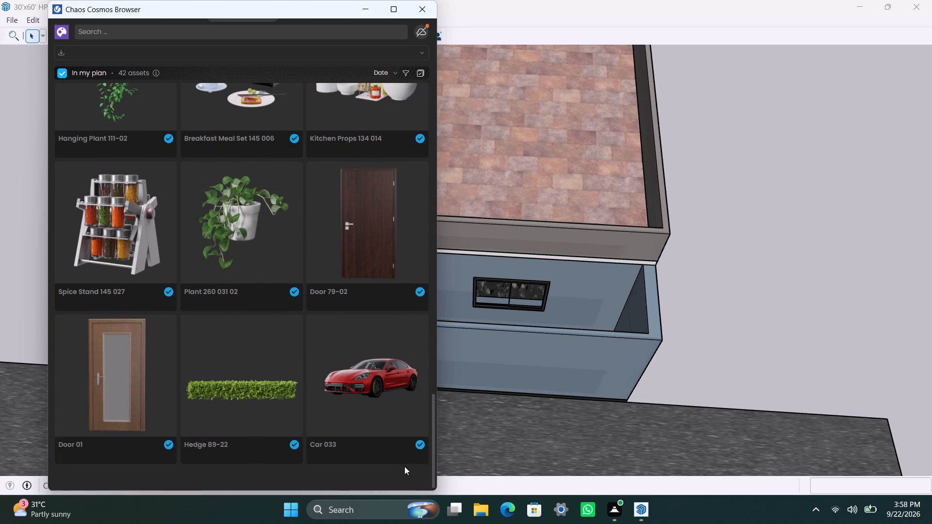
click(440, 411)
drag(435, 401, 439, 346)
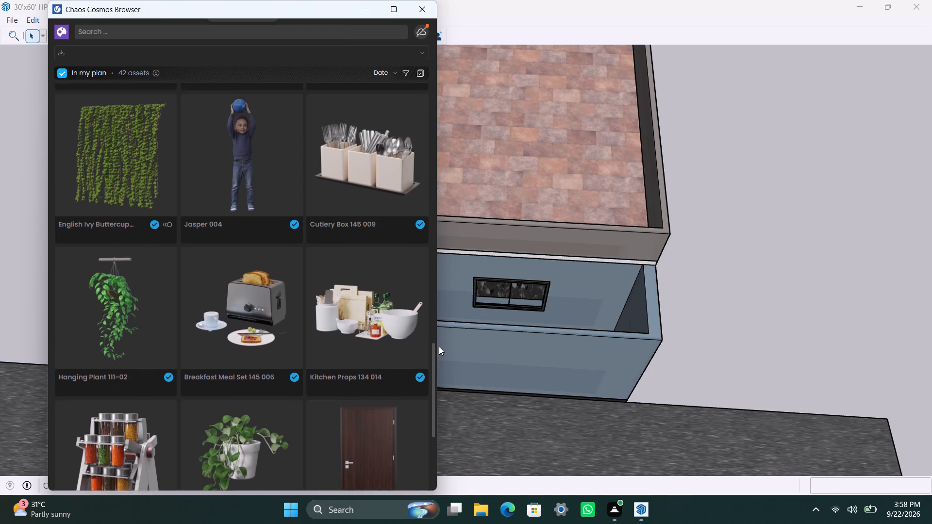
drag(439, 346, 443, 258)
drag(433, 280, 439, 238)
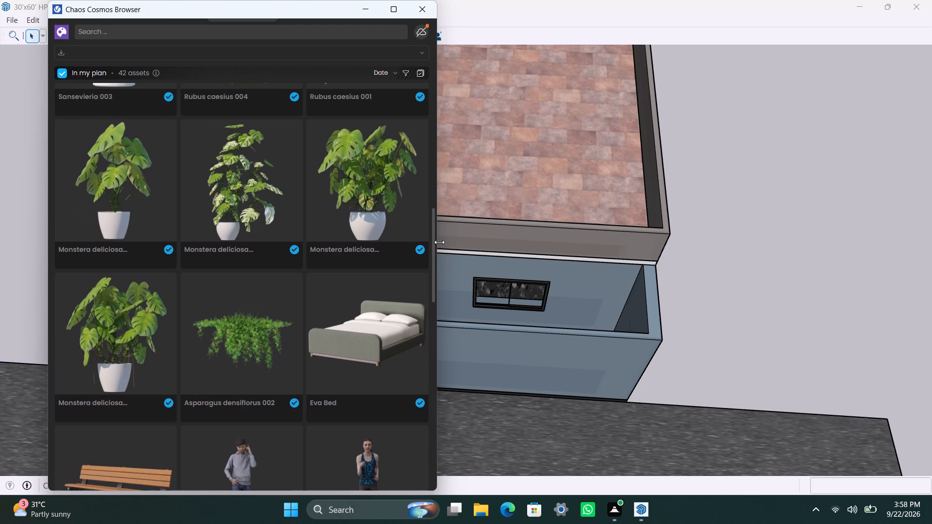
drag(436, 249, 442, 200)
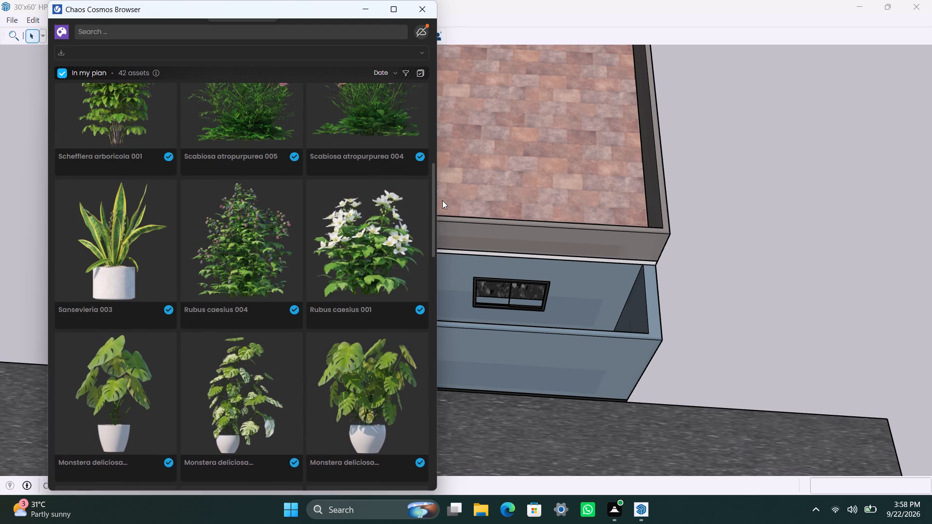
drag(442, 200, 444, 193)
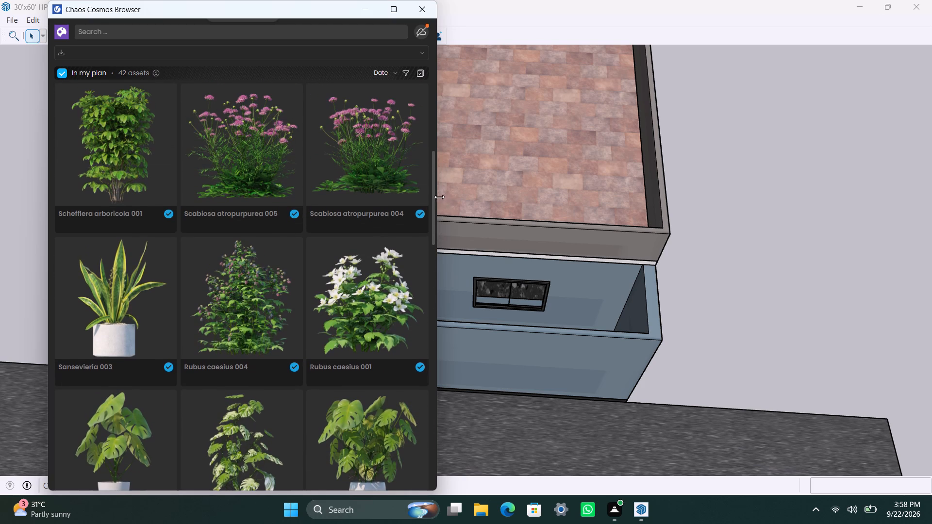
drag(433, 168, 433, 142)
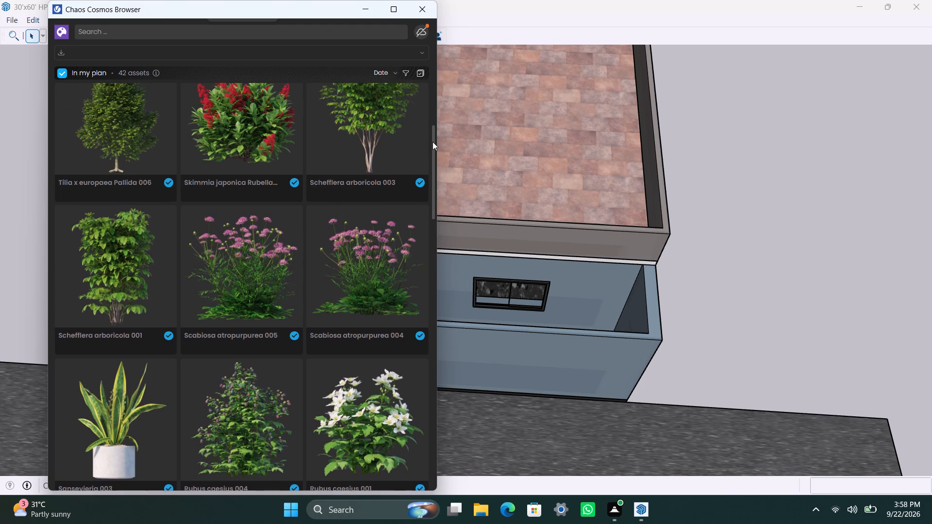
drag(433, 142, 437, 92)
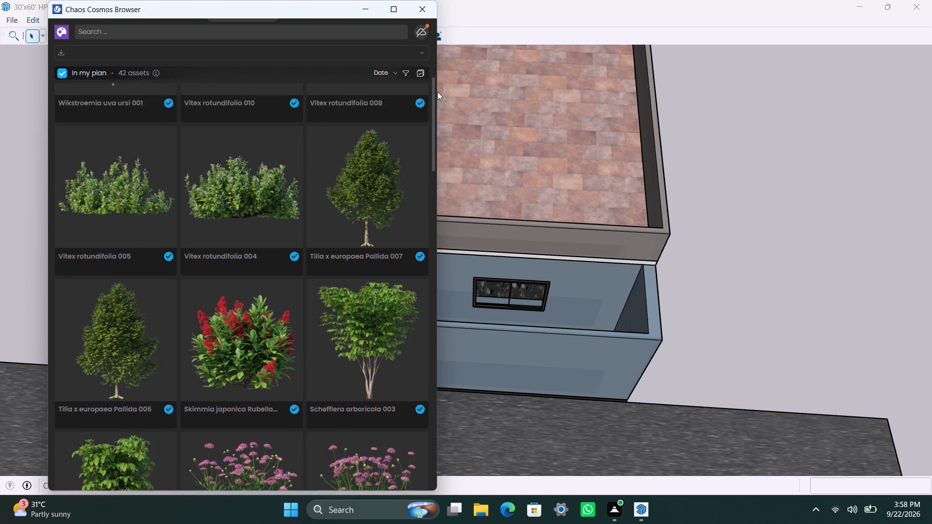
drag(437, 92, 432, 120)
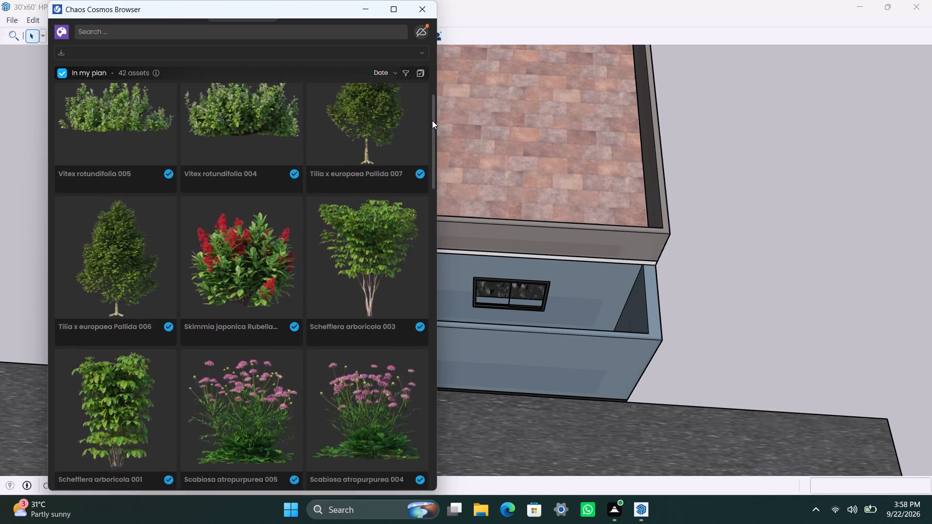
drag(432, 120, 436, 24)
scroll(278, 354, down, 5)
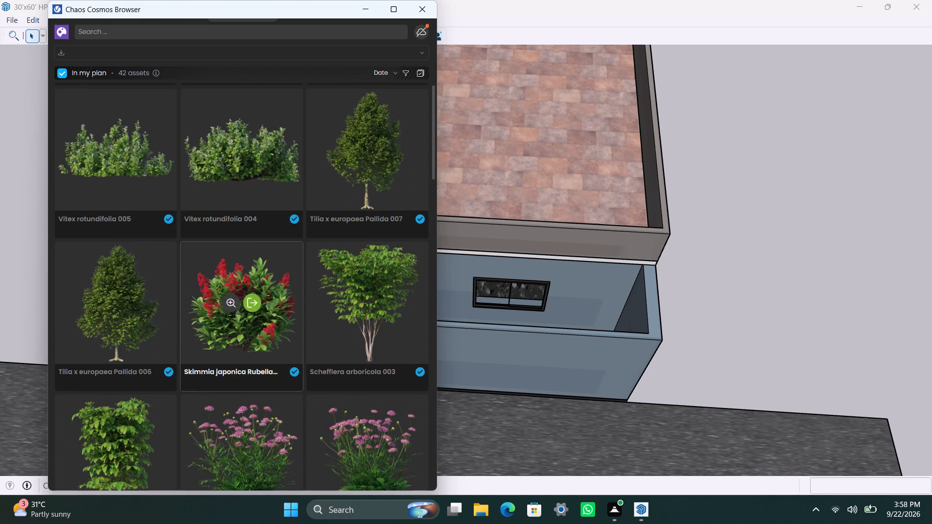
scroll(276, 365, down, 13)
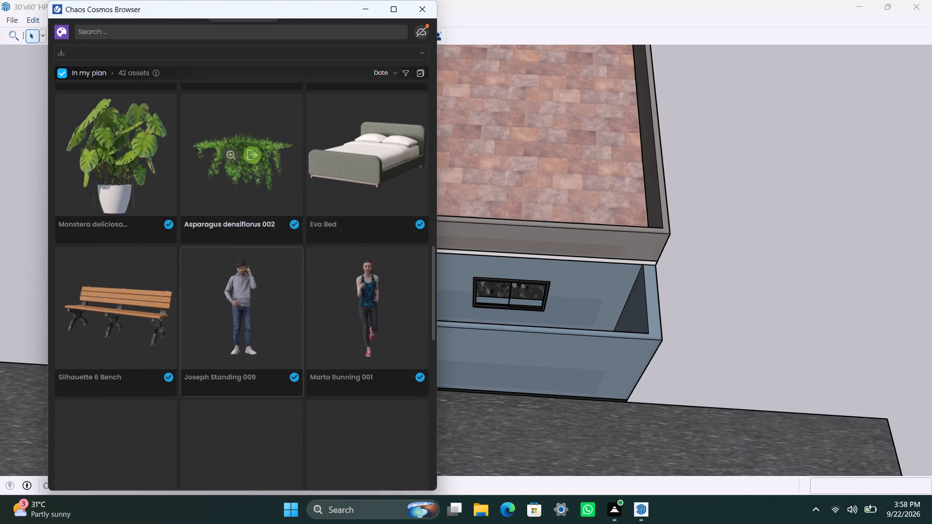
scroll(276, 365, down, 9)
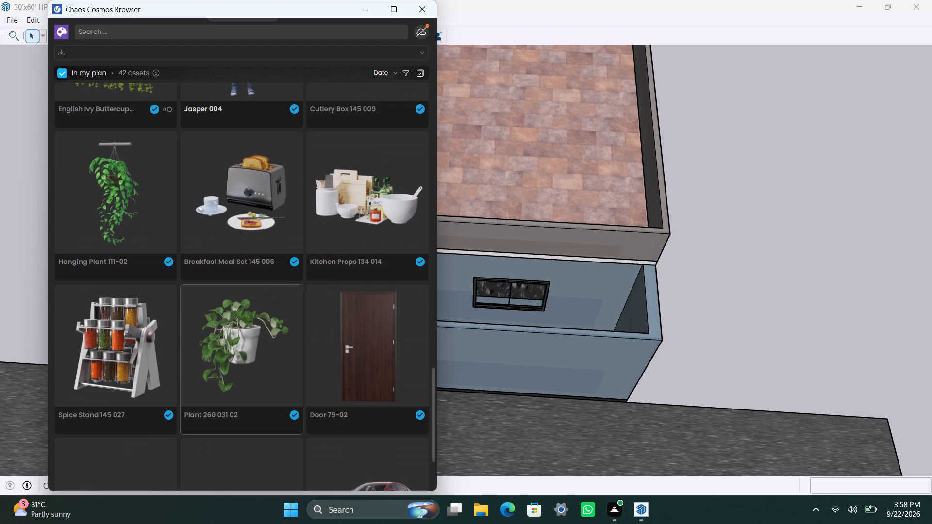
scroll(276, 365, down, 9)
scroll(276, 365, up, 3)
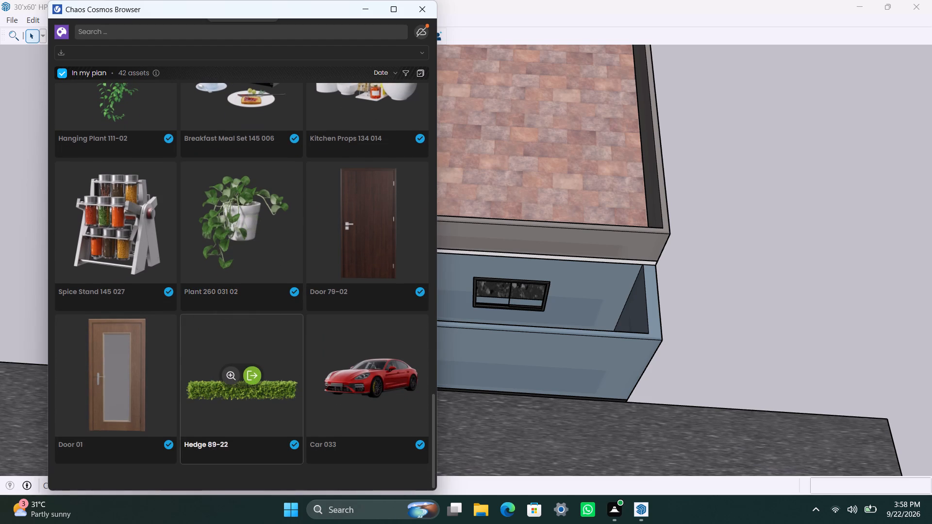
scroll(276, 365, up, 4)
scroll(317, 374, up, 4)
scroll(402, 408, up, 12)
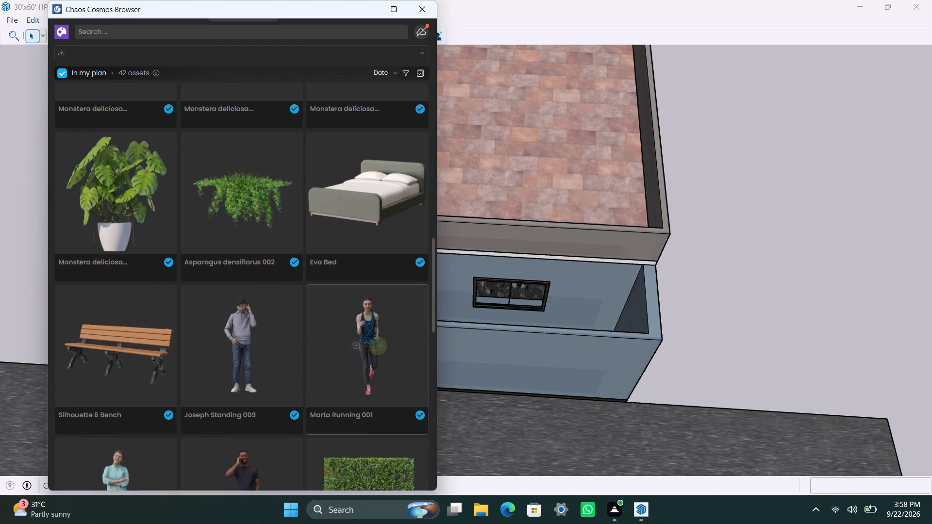
scroll(390, 370, up, 20)
scroll(373, 371, up, 4)
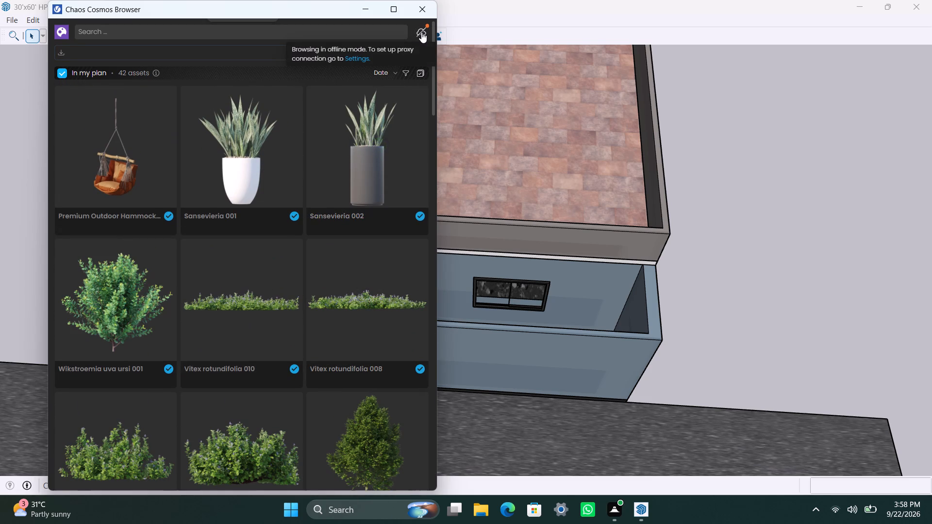
scroll(366, 284, up, 3)
scroll(366, 284, down, 3)
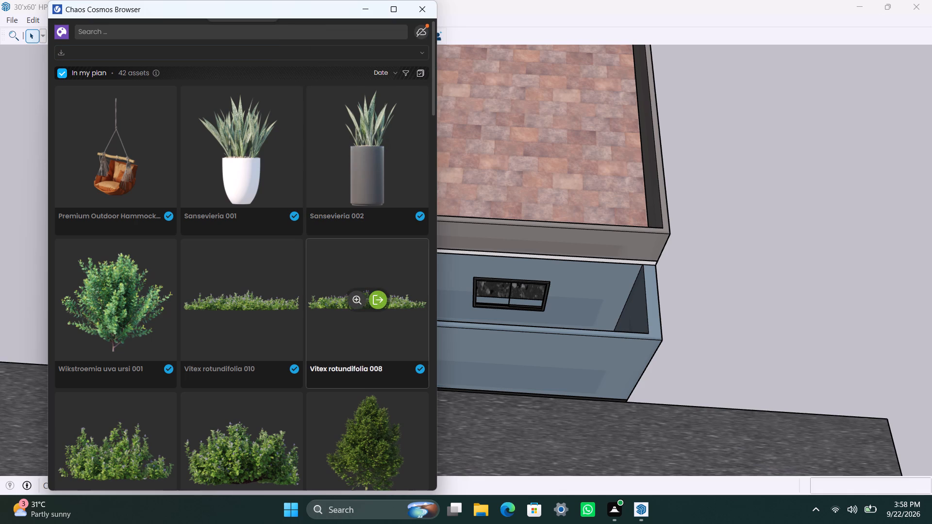
scroll(254, 302, down, 1)
click(124, 268)
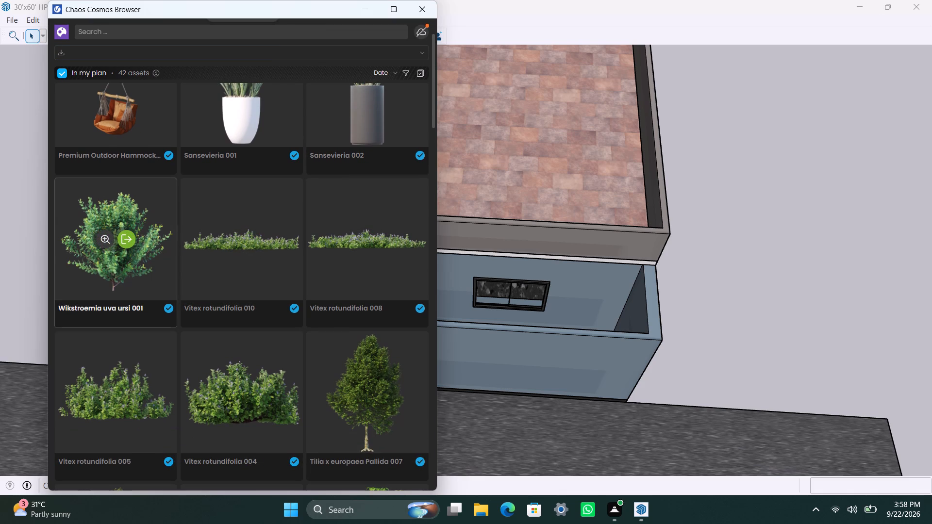
scroll(275, 295, up, 7)
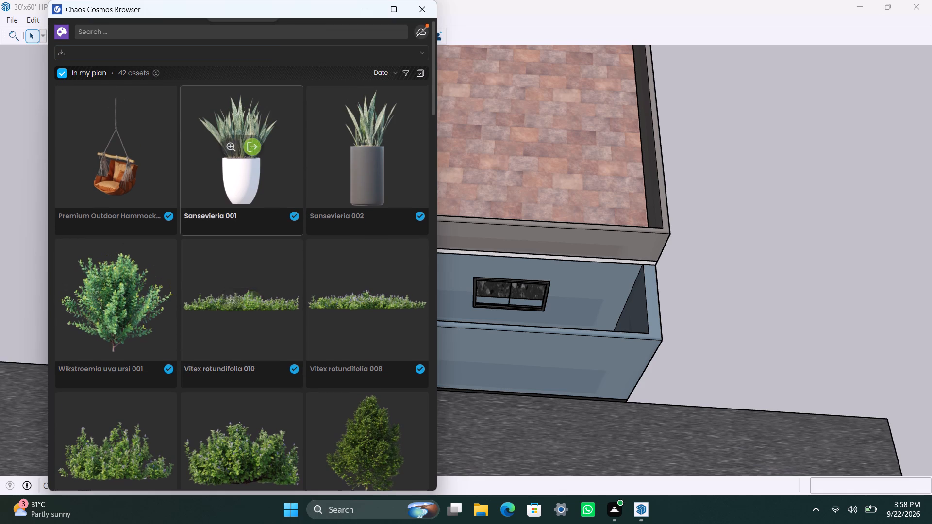
scroll(228, 114, up, 4)
Check the Architecture, People and Vehicles categories of the Cosmos 3D models, ending on the full 3D Models list.
click(189, 52)
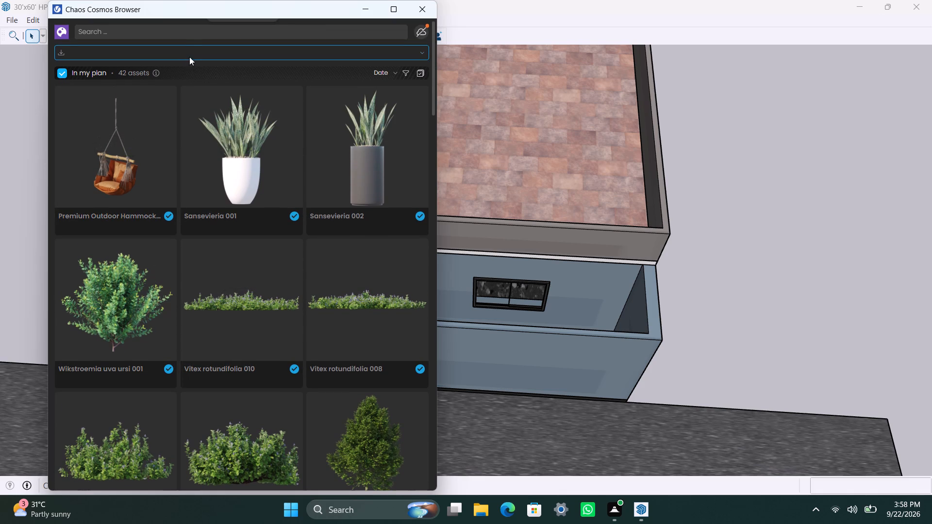
click(117, 160)
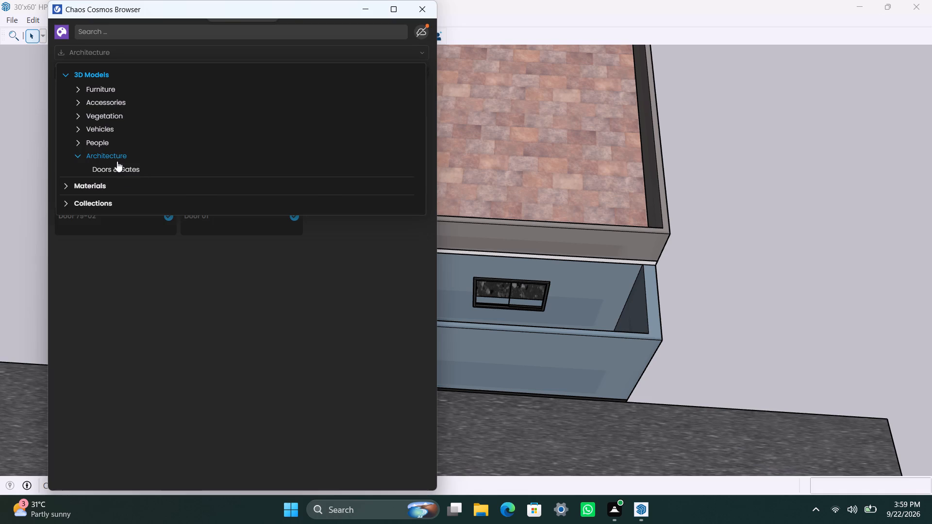
scroll(186, 274, up, 3)
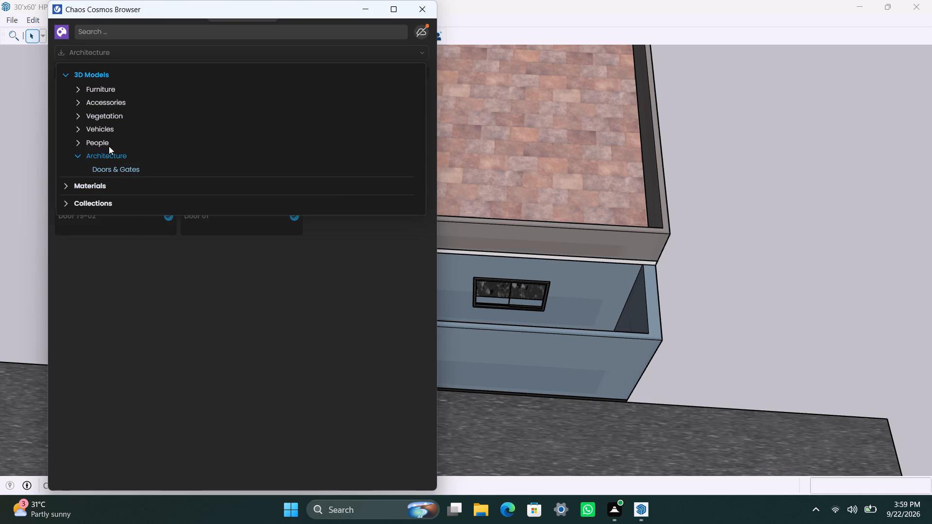
click(109, 146)
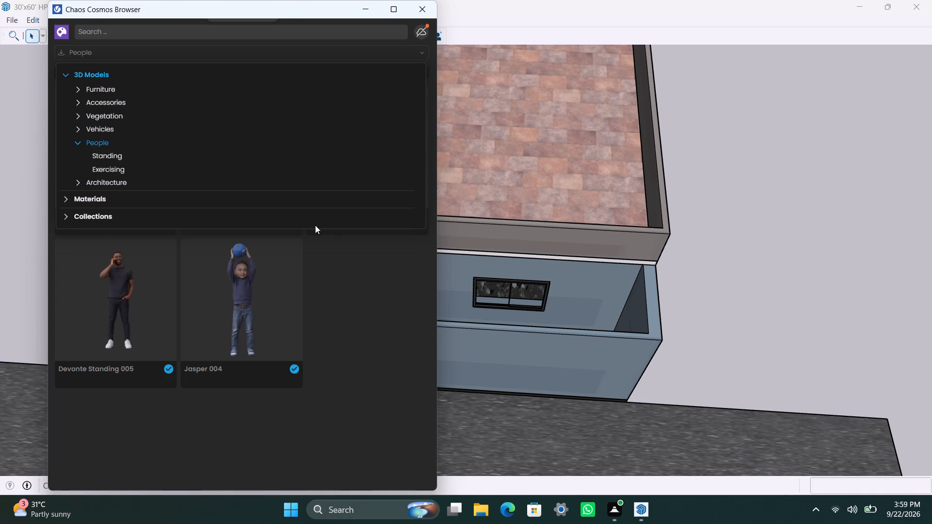
click(116, 131)
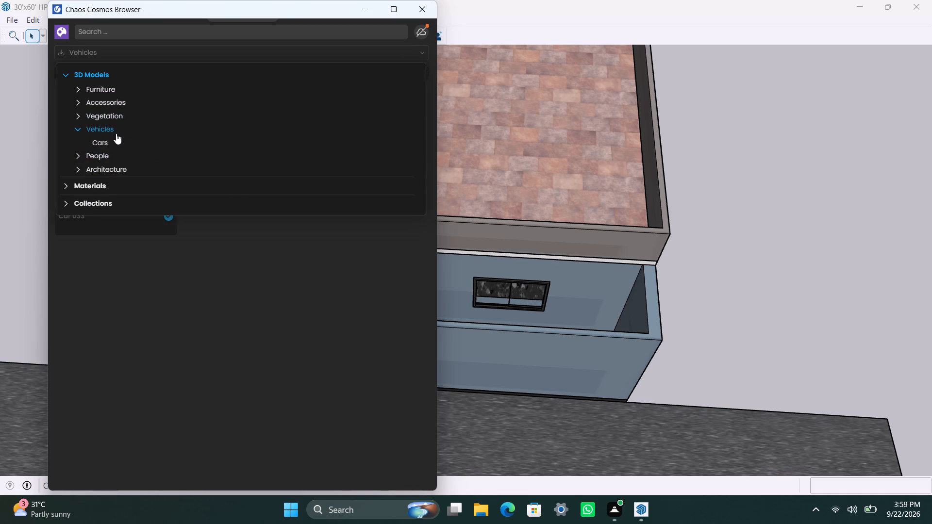
scroll(139, 356, up, 3)
click(68, 71)
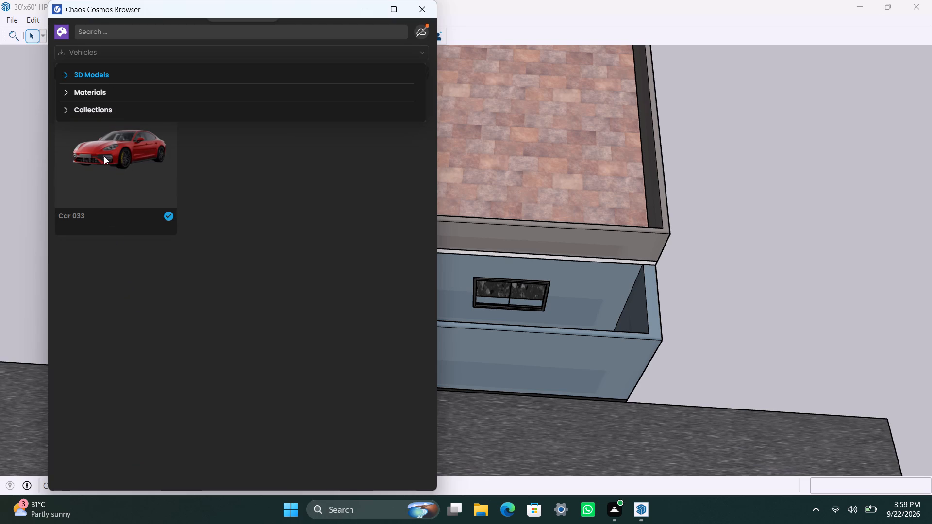
click(99, 73)
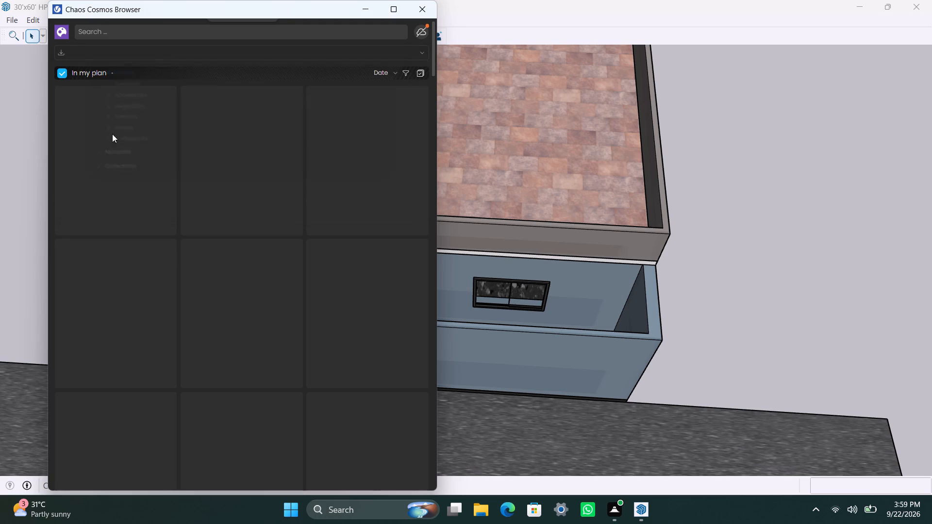
Review the Doors & Gates models under Architecture, and the People and Vehicles categories again.
click(162, 54)
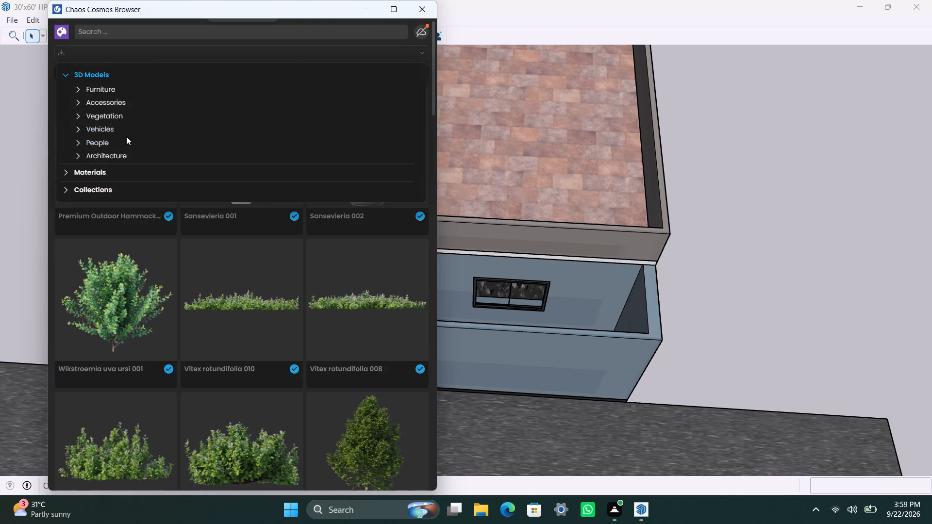
click(120, 156)
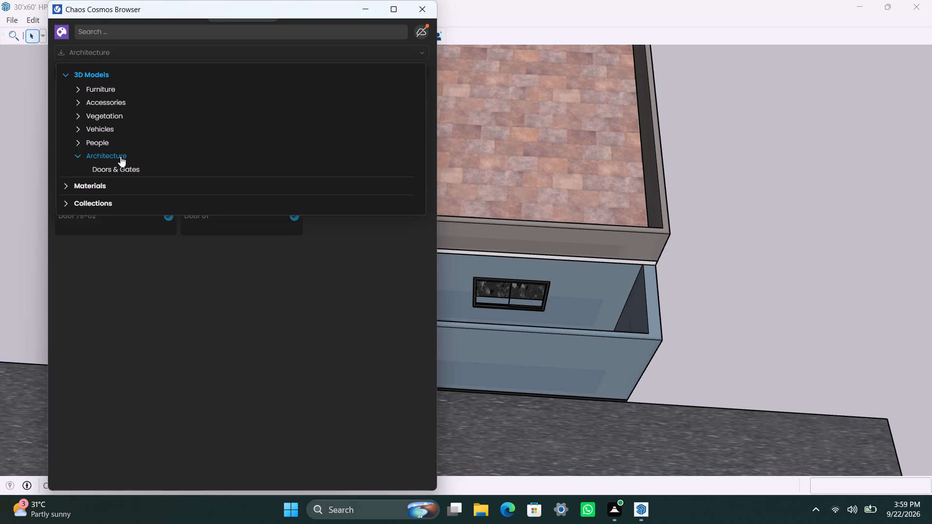
click(121, 169)
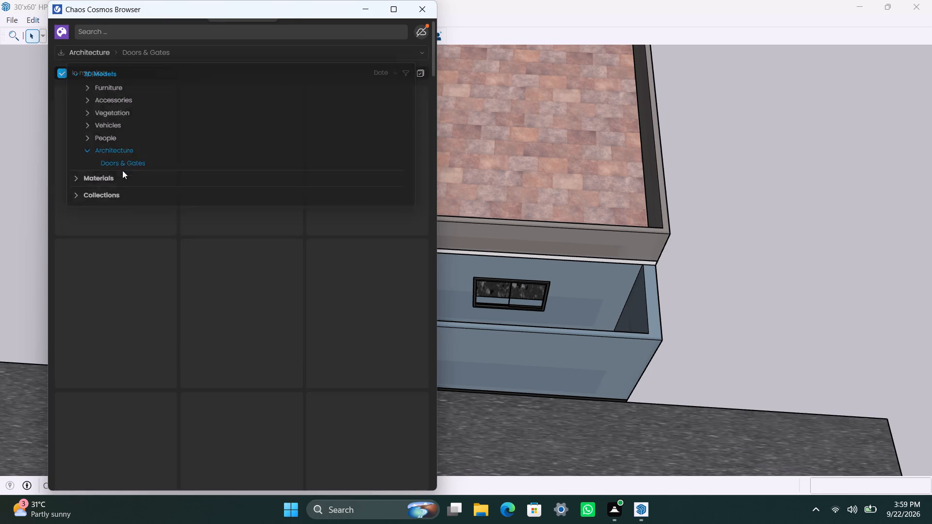
click(423, 50)
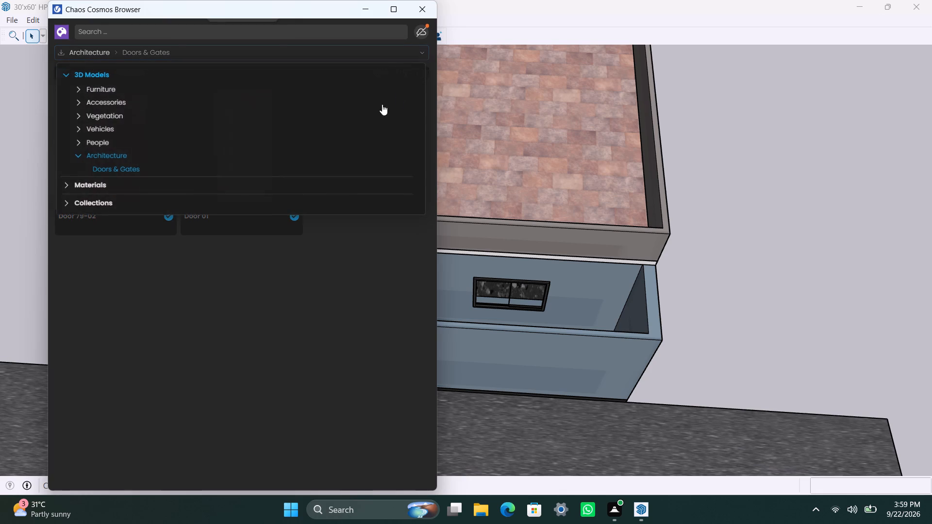
click(115, 144)
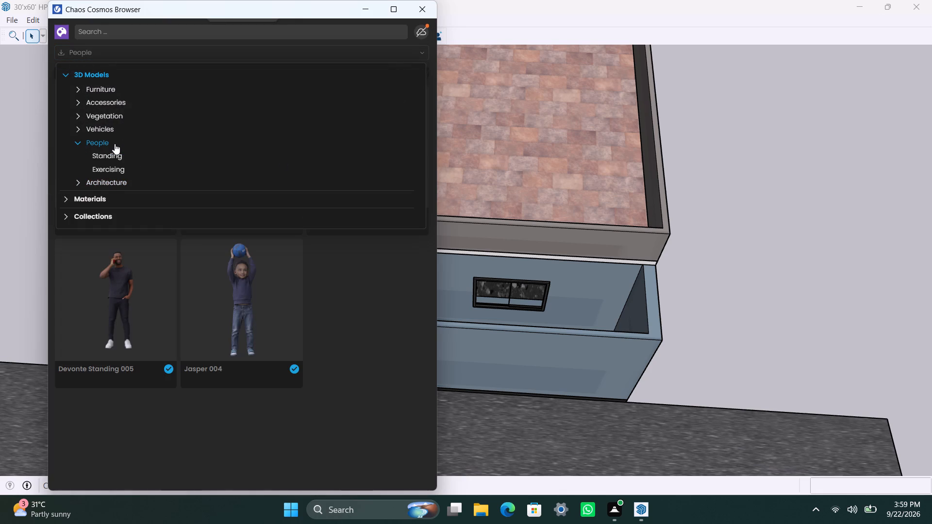
click(114, 127)
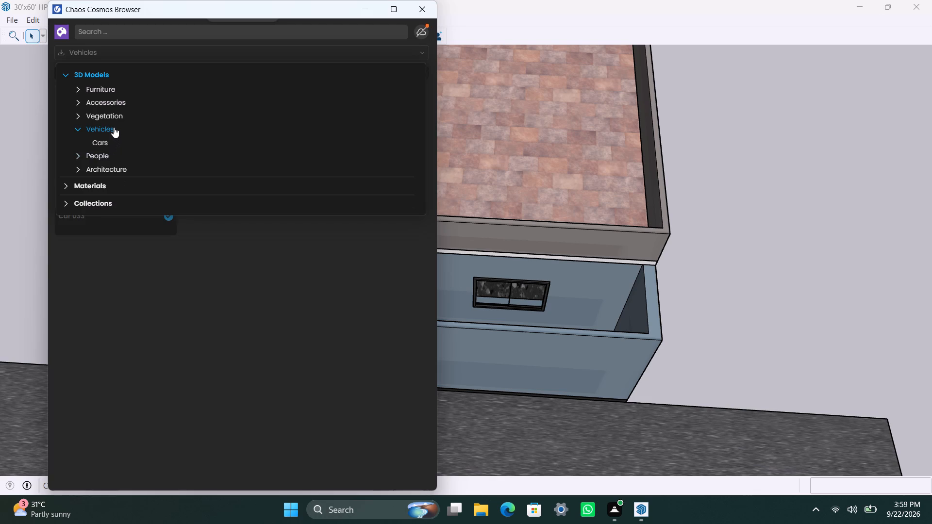
click(113, 129)
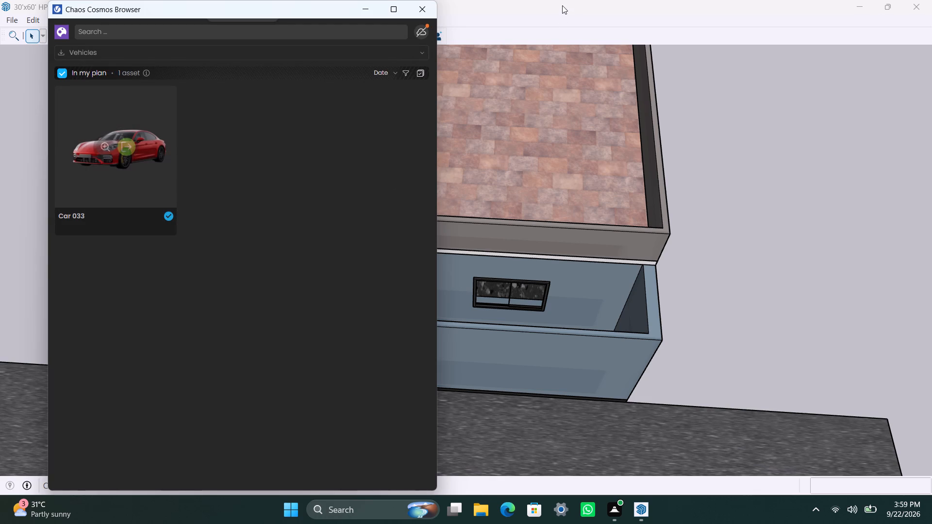
Look through the Flowers and Potted plants models in the Vegetation category.
click(391, 51)
click(127, 114)
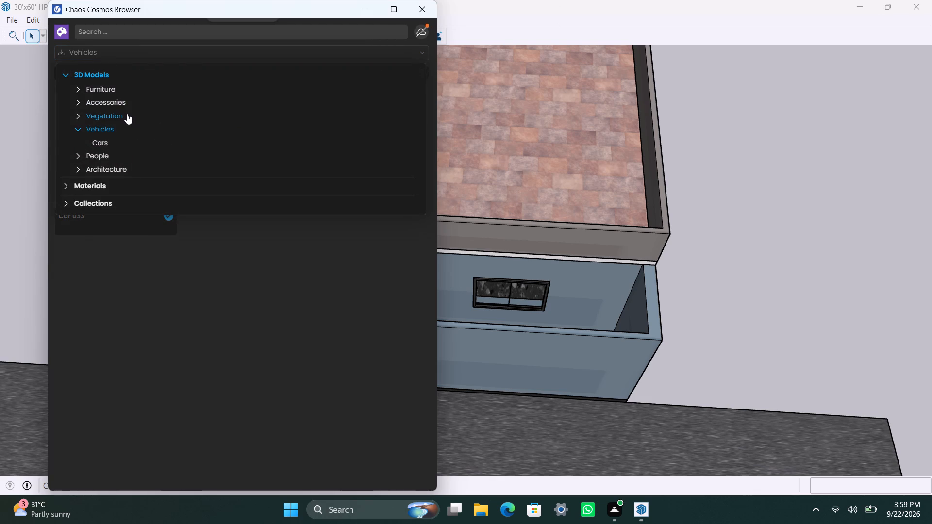
click(123, 131)
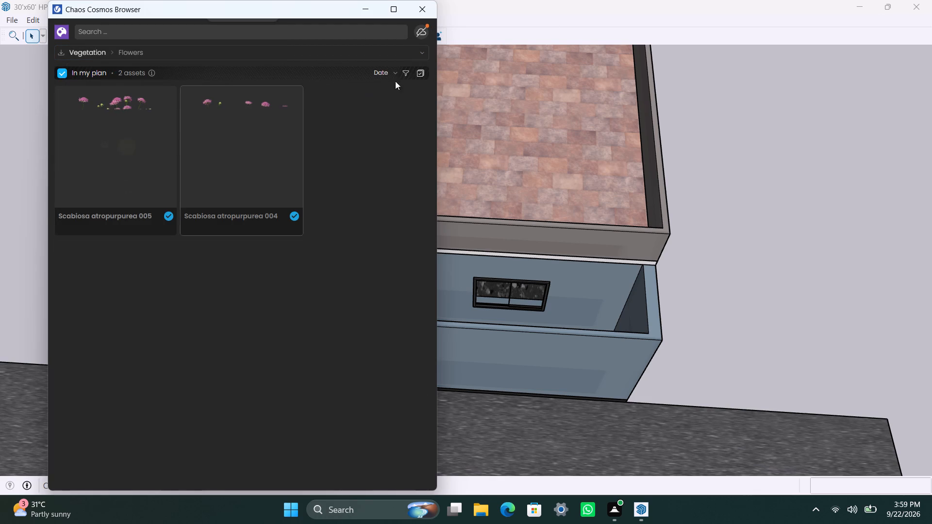
click(407, 50)
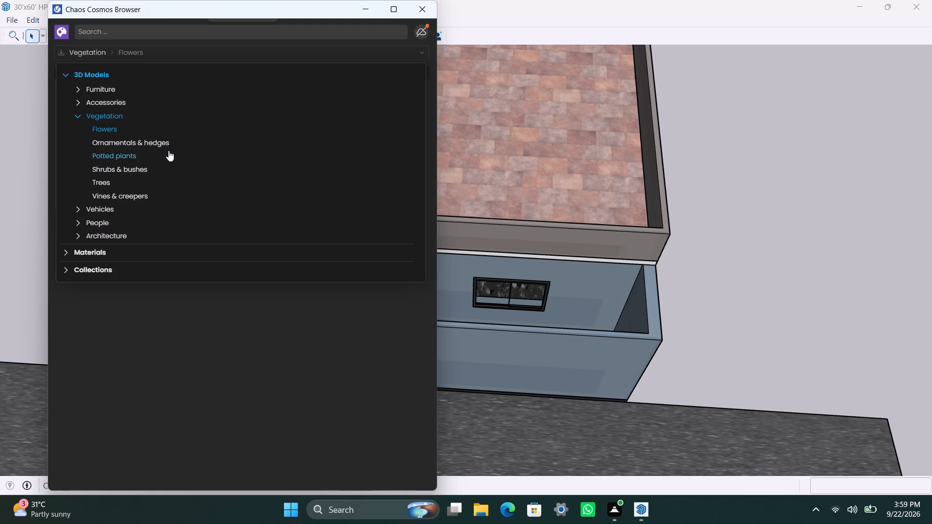
click(168, 150)
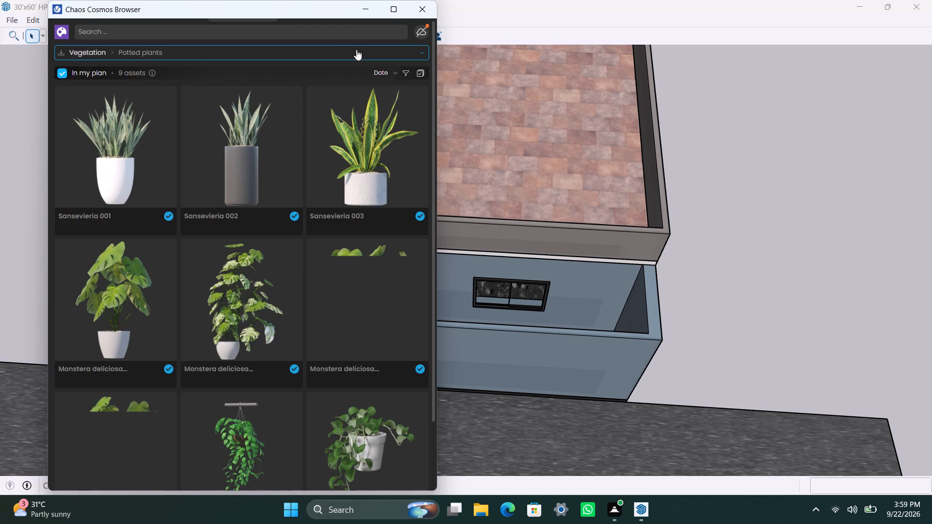
Look through the Beds and Outdoor furniture models in the Furniture category.
click(356, 49)
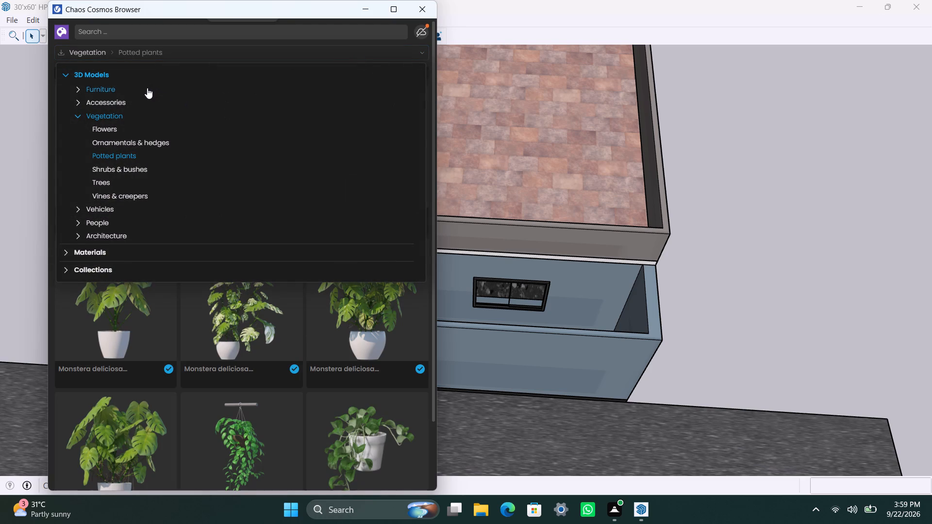
click(147, 88)
click(110, 101)
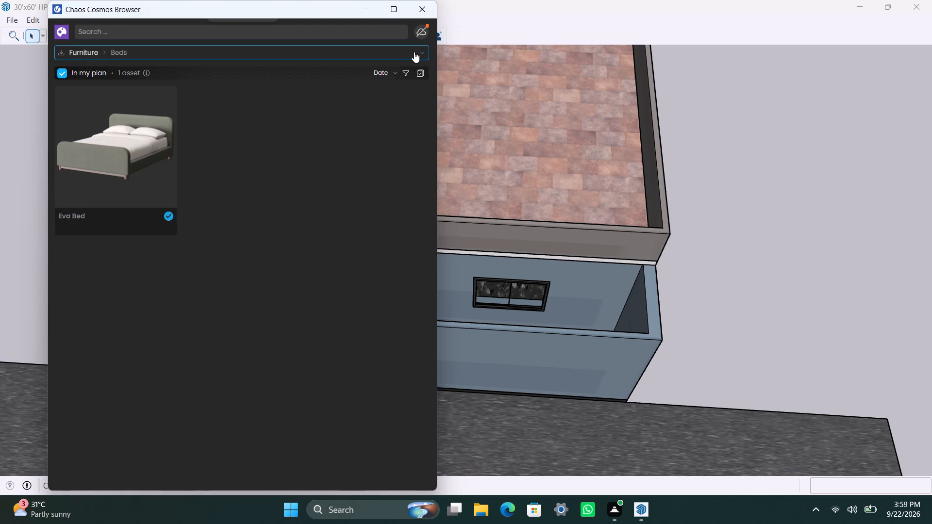
click(414, 52)
click(121, 112)
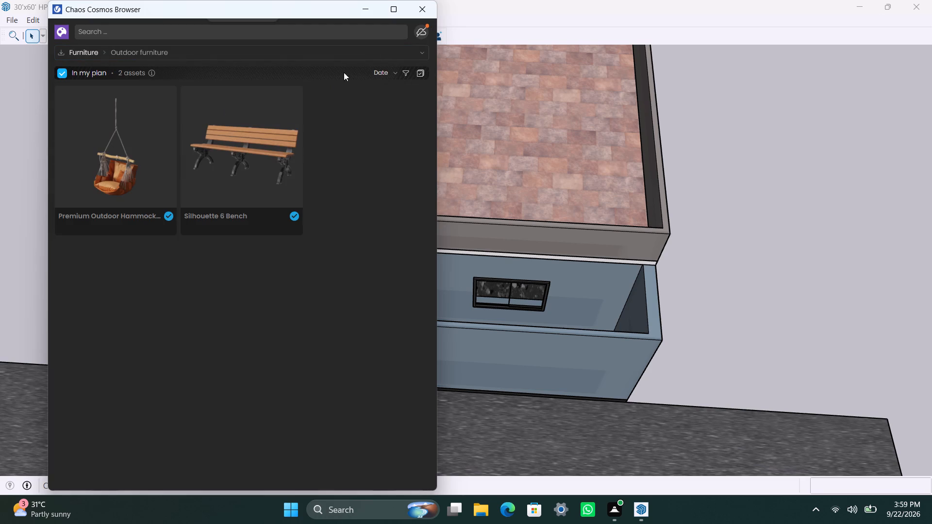
Examine the models in the Accessories category.
click(391, 52)
click(103, 134)
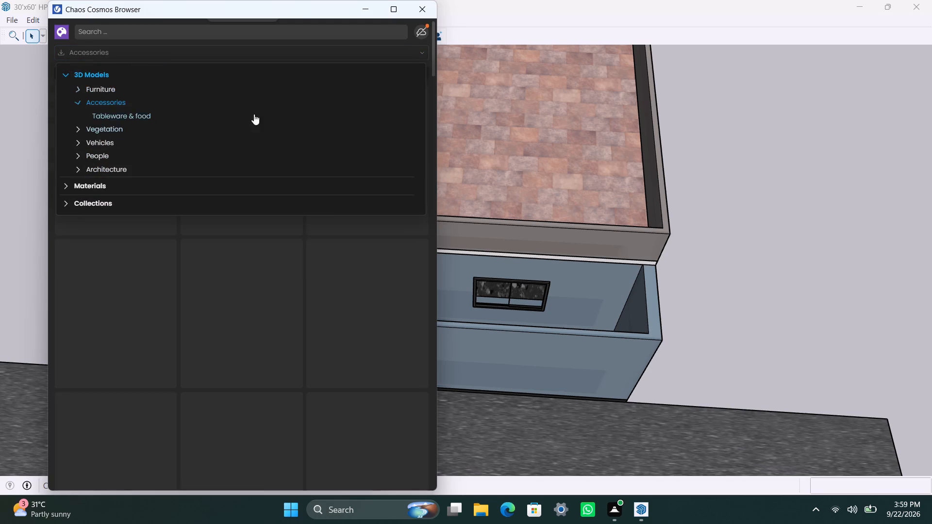
scroll(129, 305, up, 2)
scroll(129, 305, down, 3)
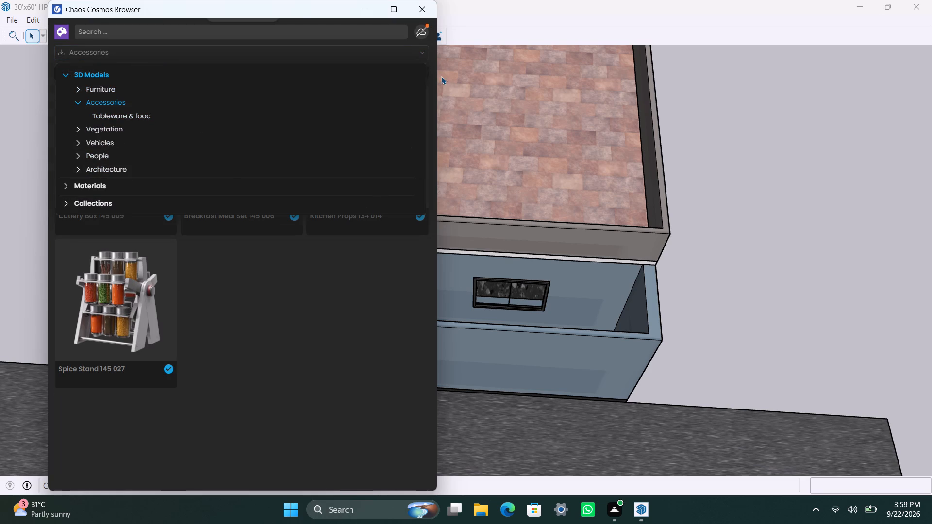
click(410, 58)
scroll(238, 354, up, 3)
scroll(237, 350, down, 1)
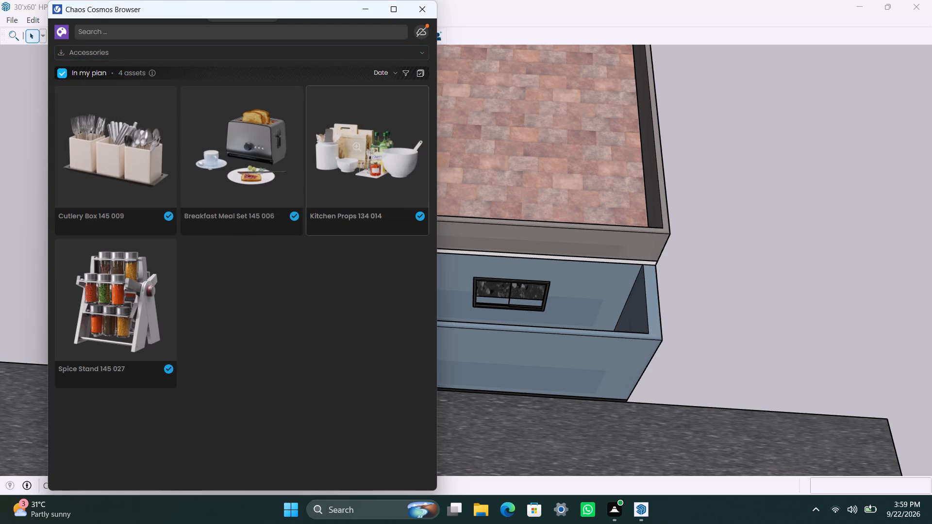
Browse the Vegetation category and examine its Vines & creepers models.
click(428, 55)
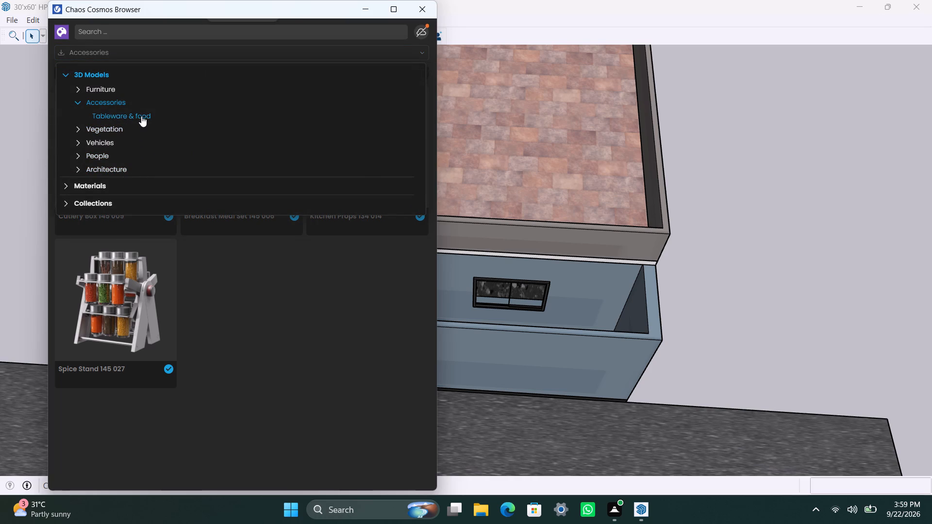
click(135, 134)
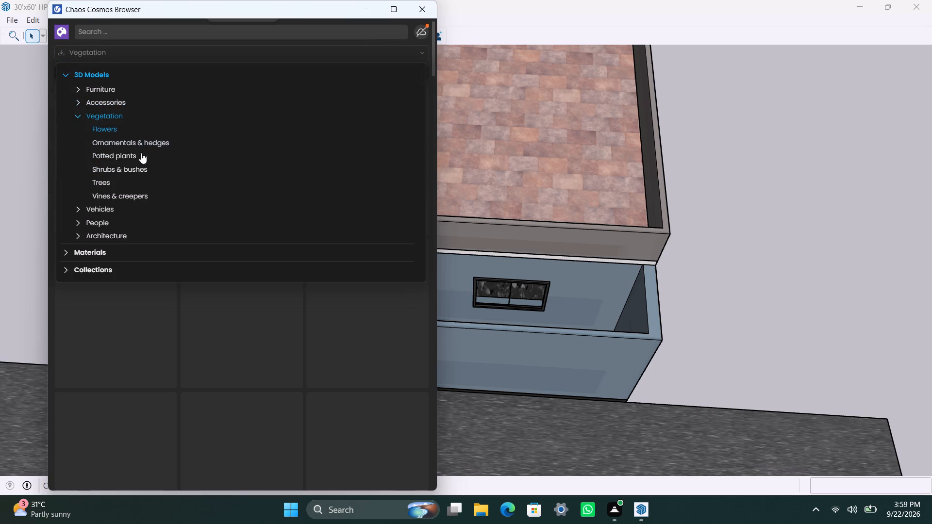
scroll(193, 265, down, 3)
scroll(290, 388, down, 4)
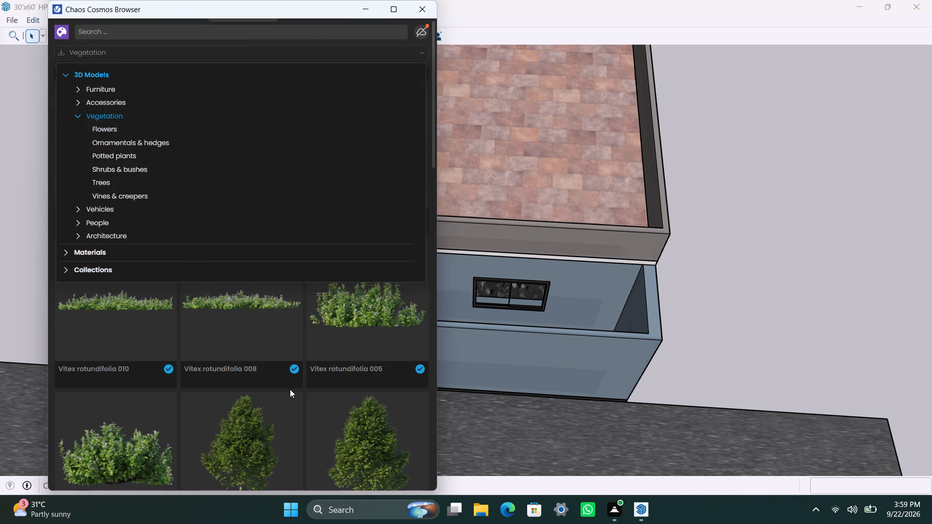
scroll(213, 313, up, 1)
click(125, 198)
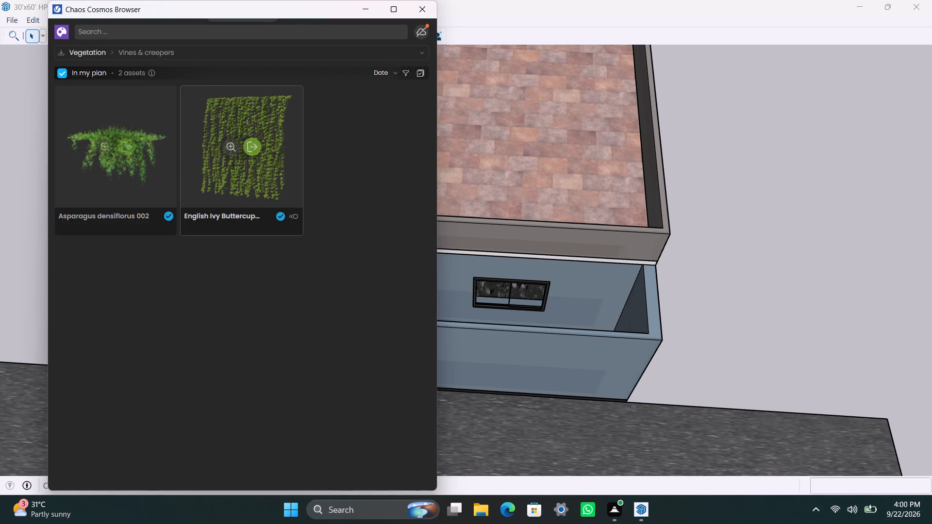
Minimise the Chaos Cosmos Browser window.
click(368, 16)
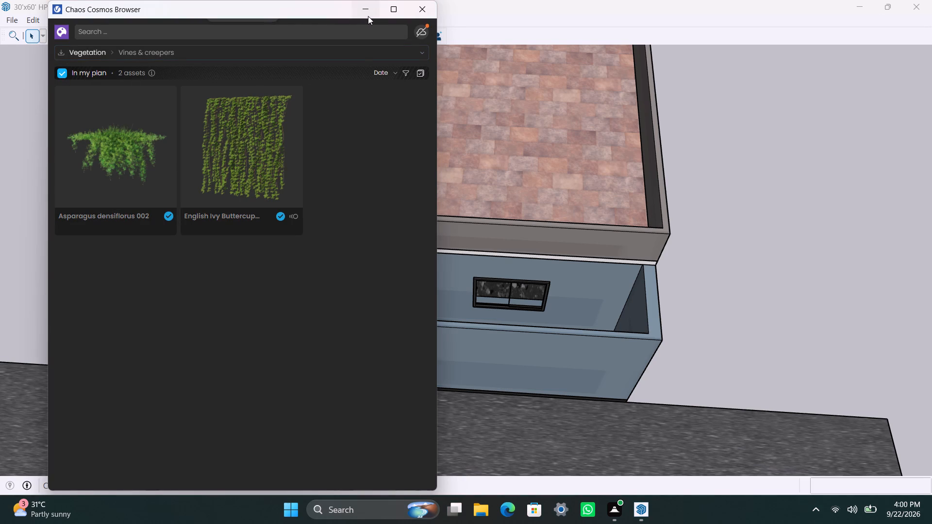
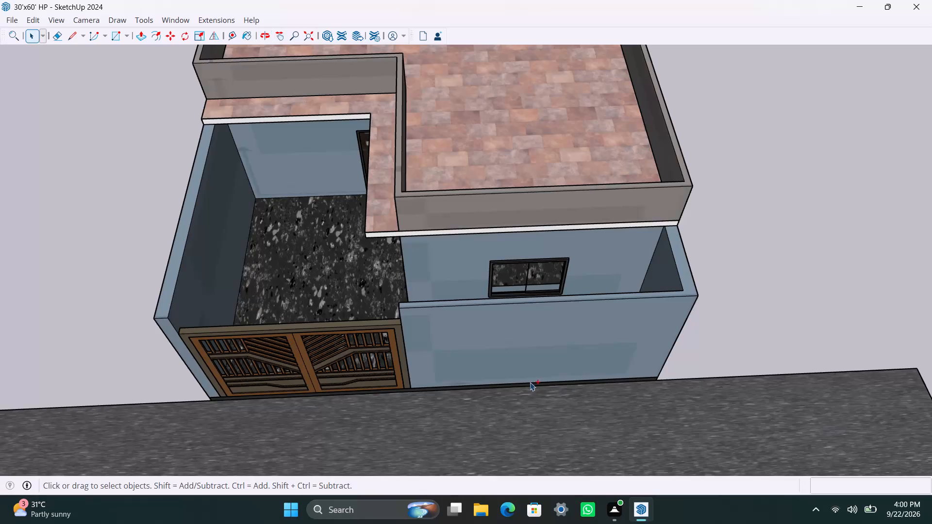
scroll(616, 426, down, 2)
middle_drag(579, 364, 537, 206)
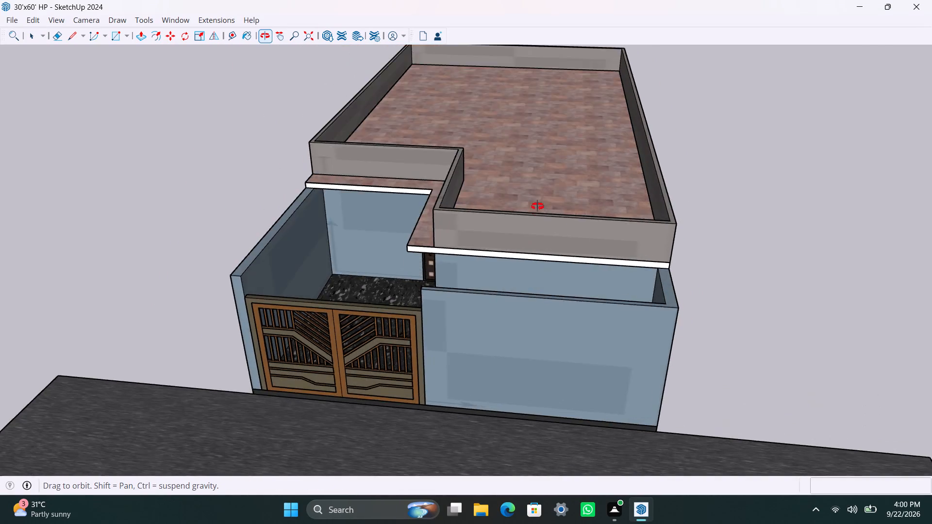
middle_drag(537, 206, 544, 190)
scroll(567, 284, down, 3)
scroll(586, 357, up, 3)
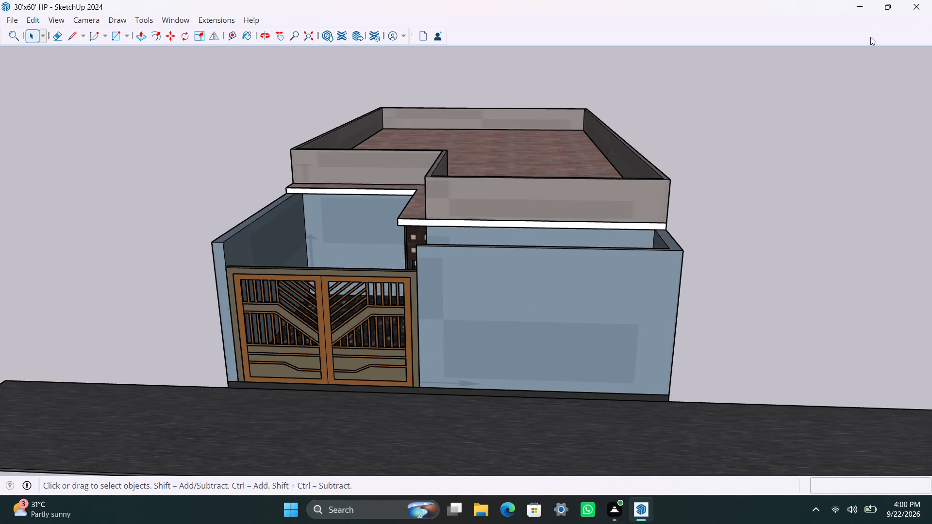
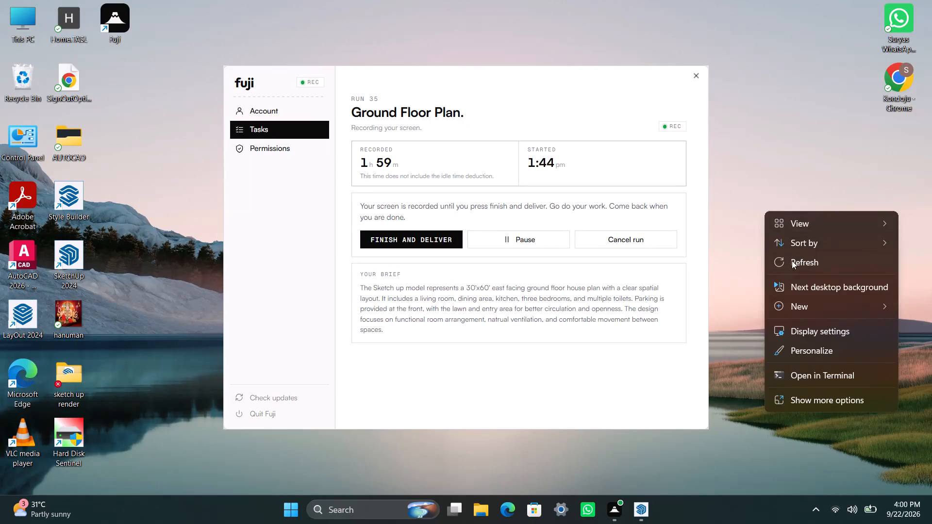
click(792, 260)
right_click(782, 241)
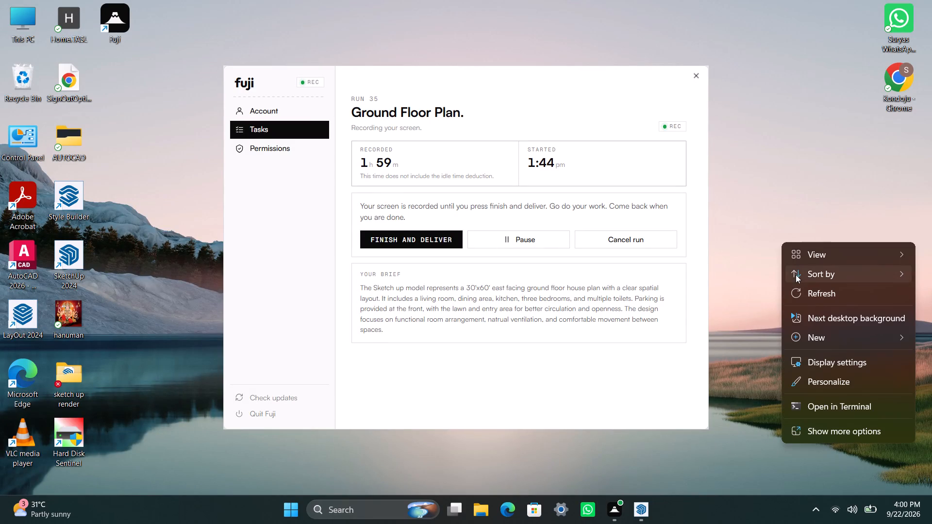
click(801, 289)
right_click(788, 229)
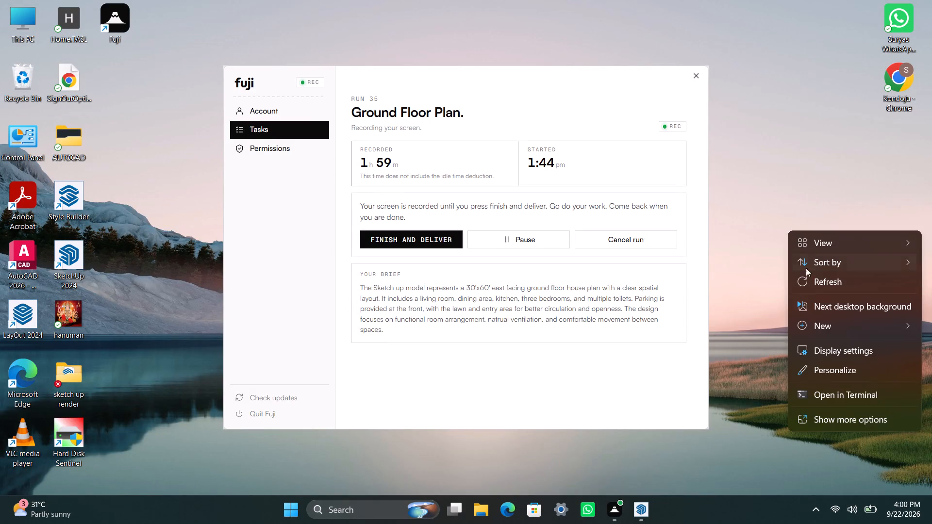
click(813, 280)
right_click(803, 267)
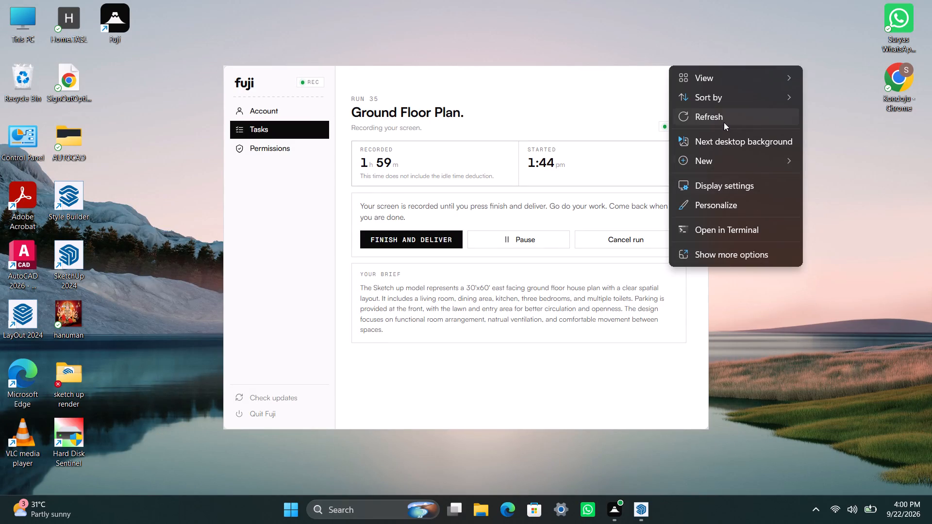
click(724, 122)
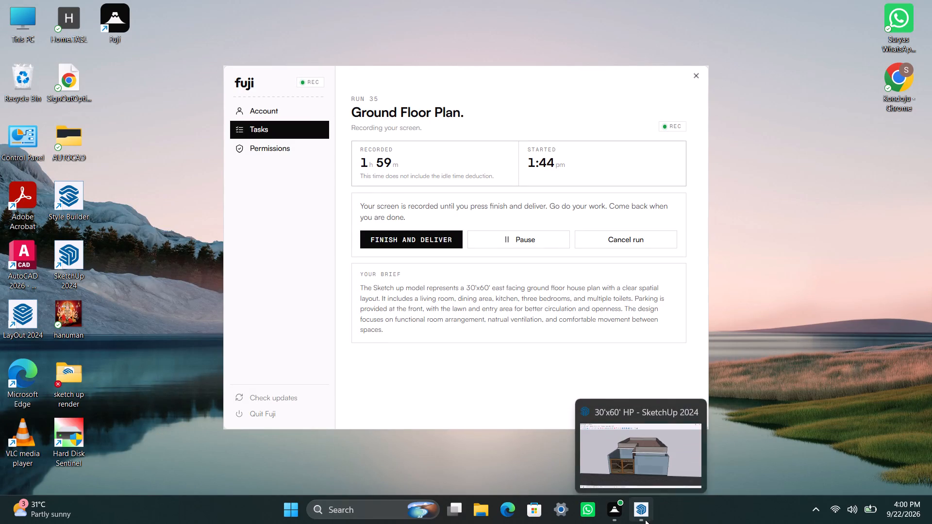
Switch to the 30'x60' HP model in SketchUp and close the Chaos Cosmos Browser.
click(633, 466)
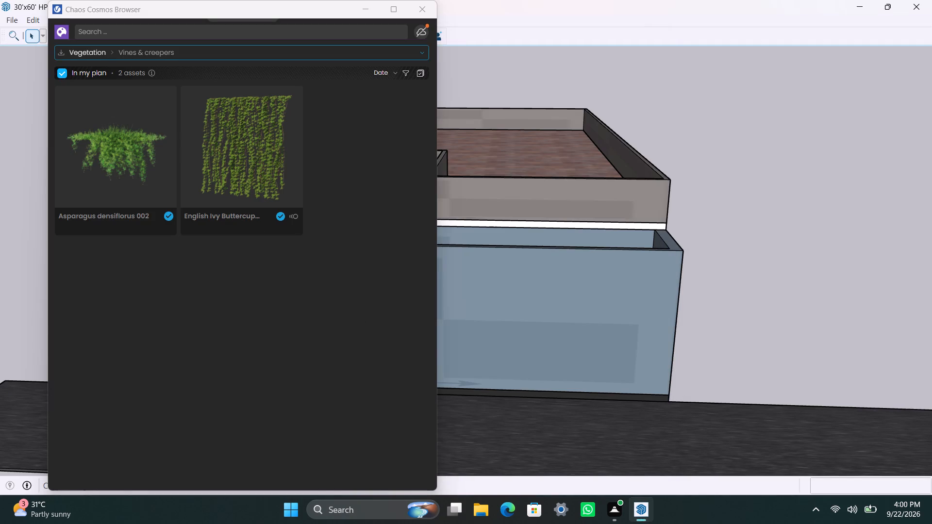
click(428, 5)
Save the 30'x60' HP house model under its existing file name.
key(ctrl+s)
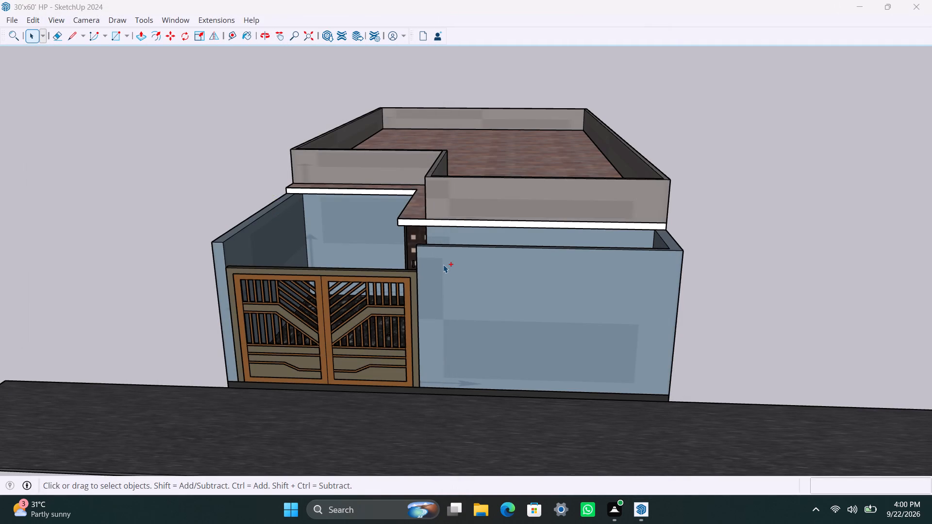
key(ctrl+s)
key(space)
click(573, 299)
click(728, 306)
key(ctrl+s)
key(space)
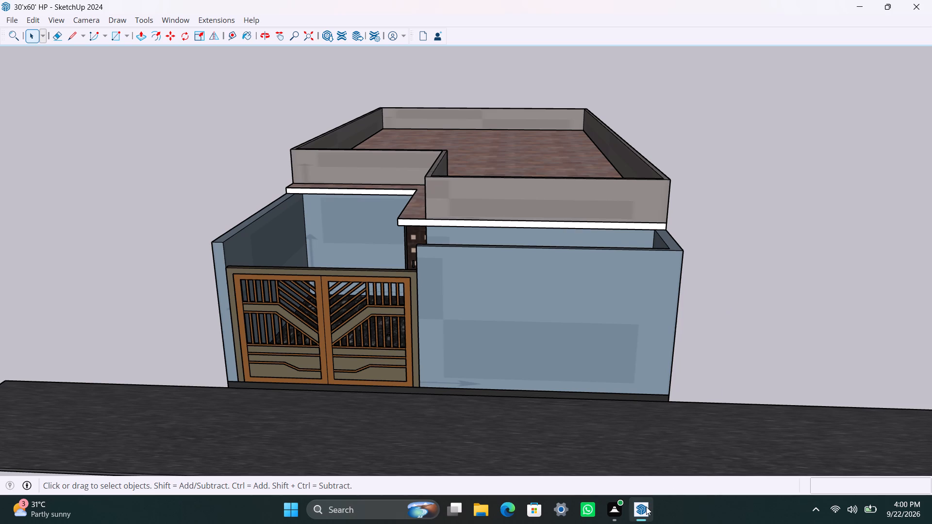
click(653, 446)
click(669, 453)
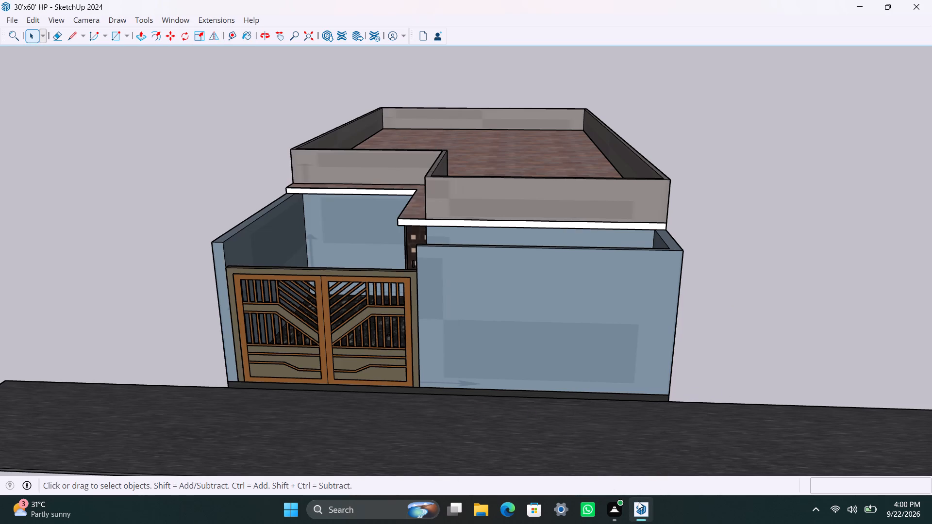
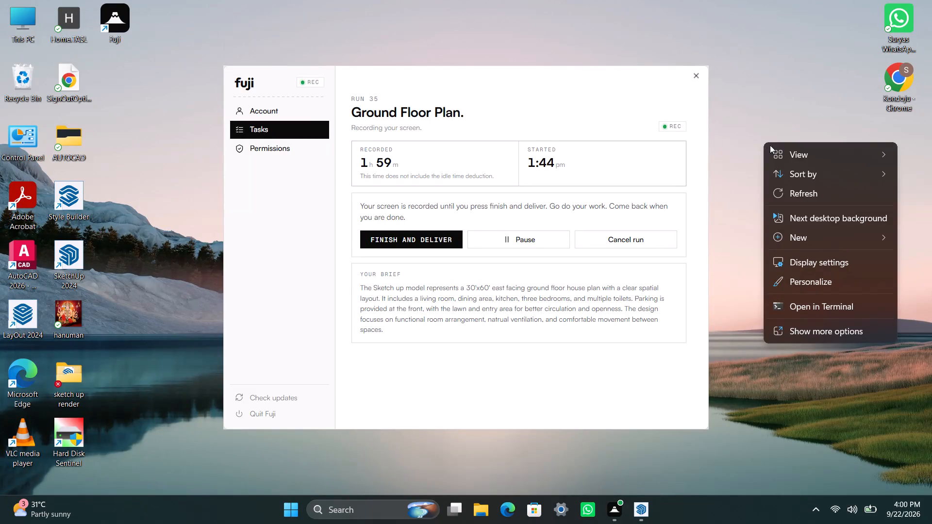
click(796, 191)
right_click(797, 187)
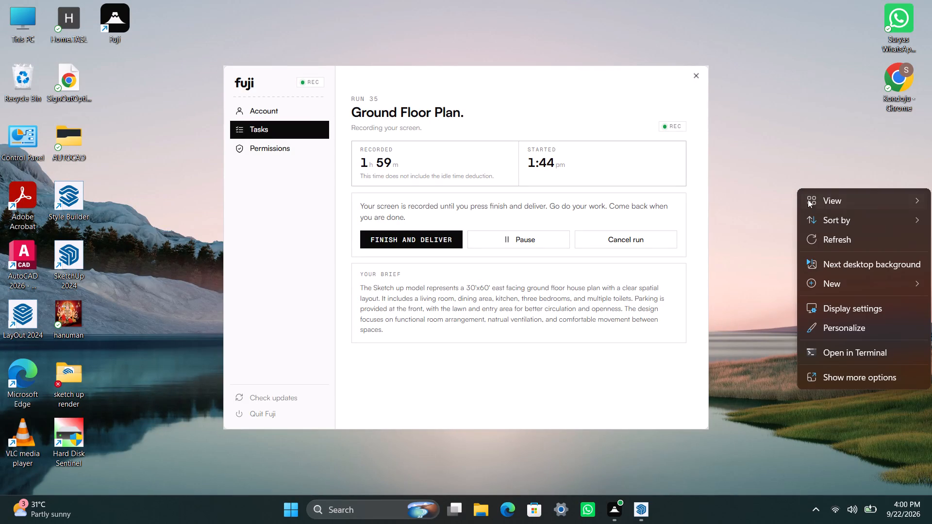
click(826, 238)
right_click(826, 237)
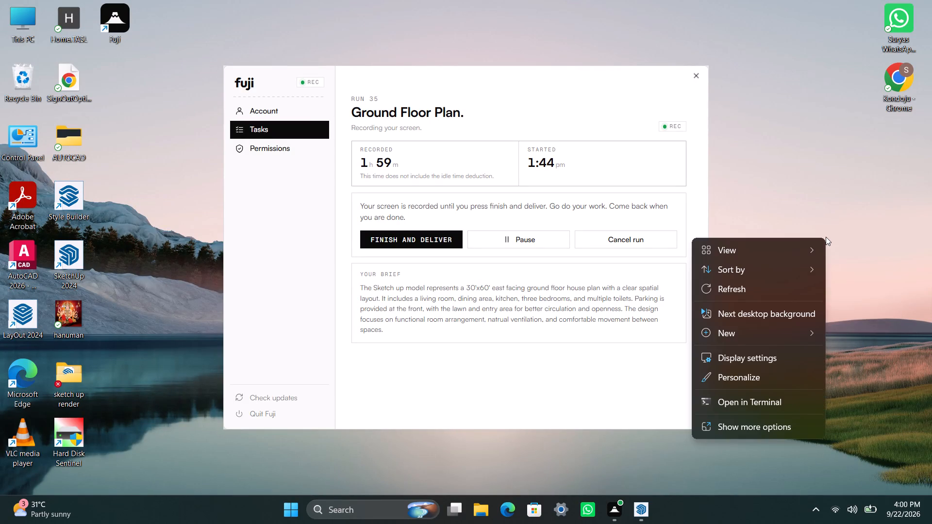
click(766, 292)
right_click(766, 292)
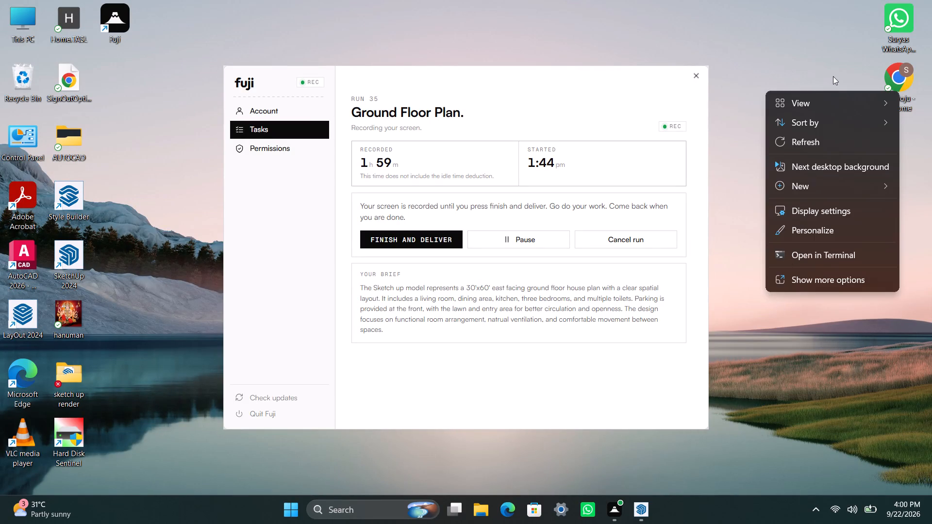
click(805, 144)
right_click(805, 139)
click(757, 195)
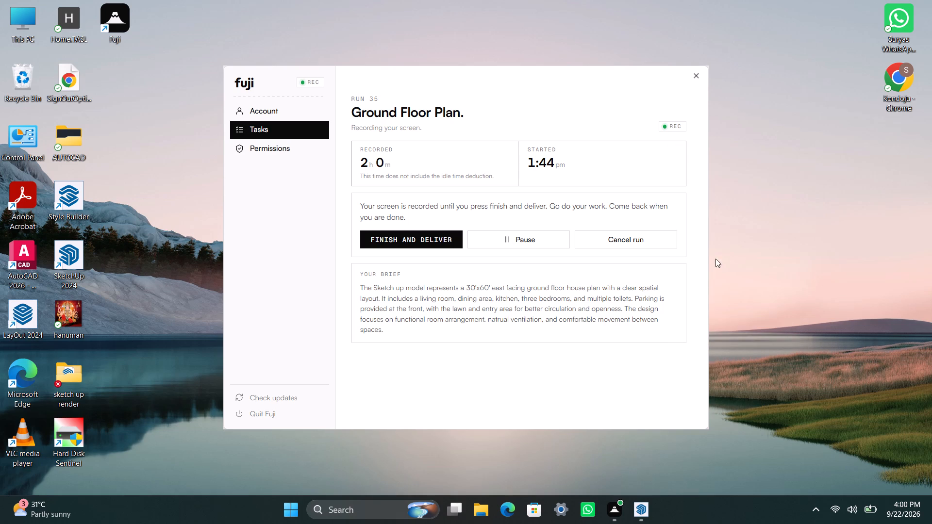